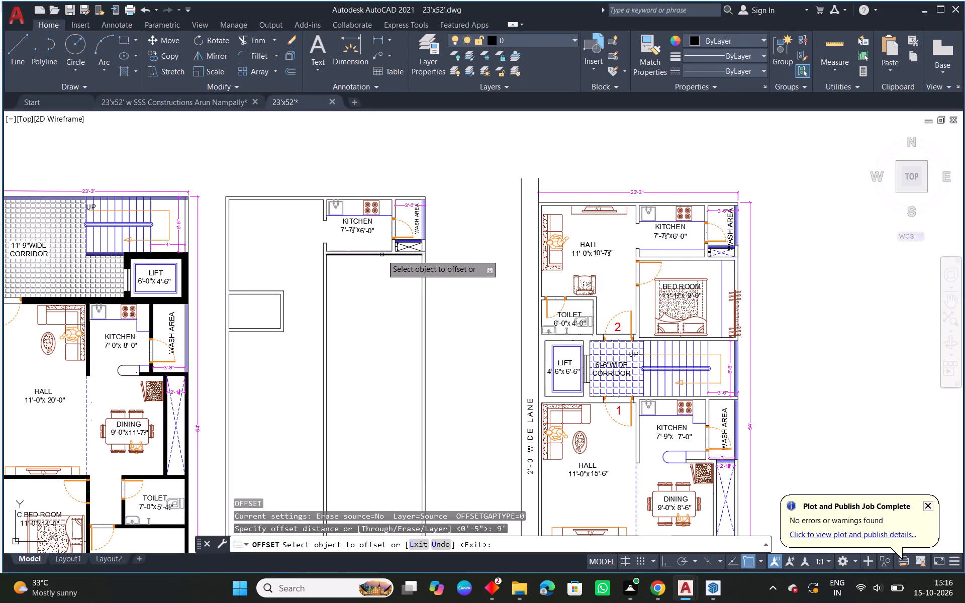
Offset the bedroom's upper wall line 9' downward to set the bedroom's depth.
click(382, 255)
click(389, 286)
key(Escape)
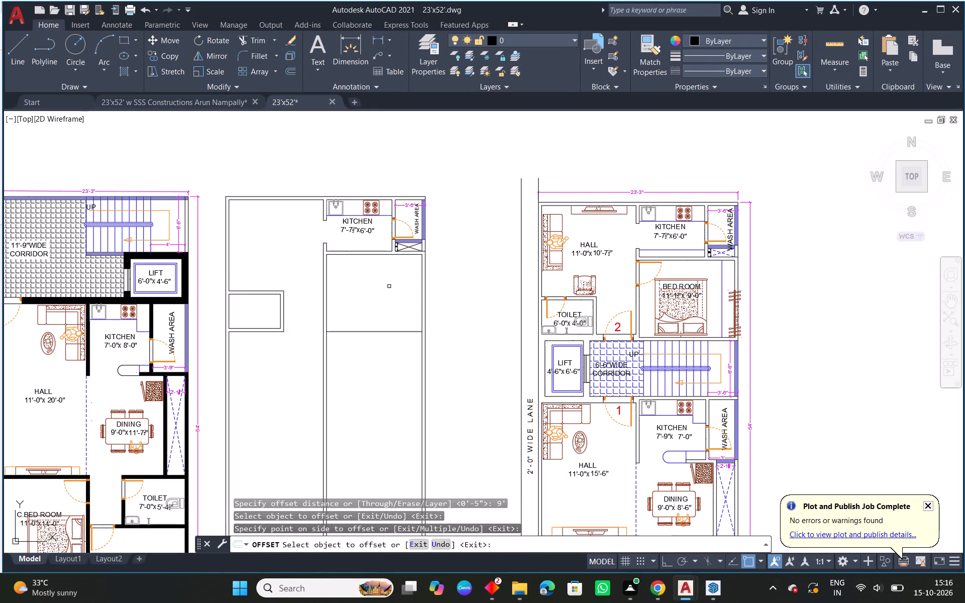
Offset the bedroom's new lower wall line 4.5" outward to give the wall its thickness.
text(o 4.5)
key(space)
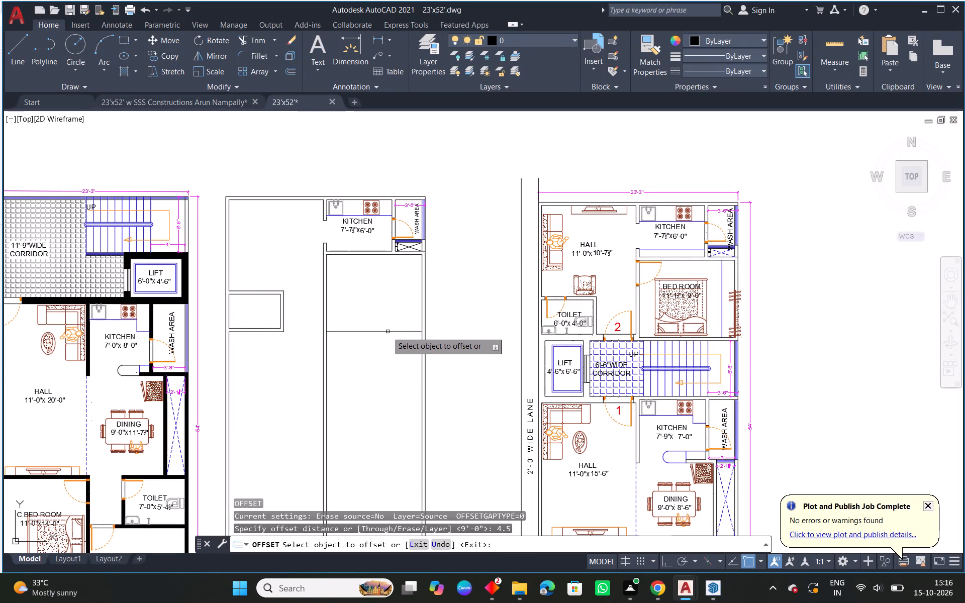
click(388, 332)
click(383, 346)
key(Escape)
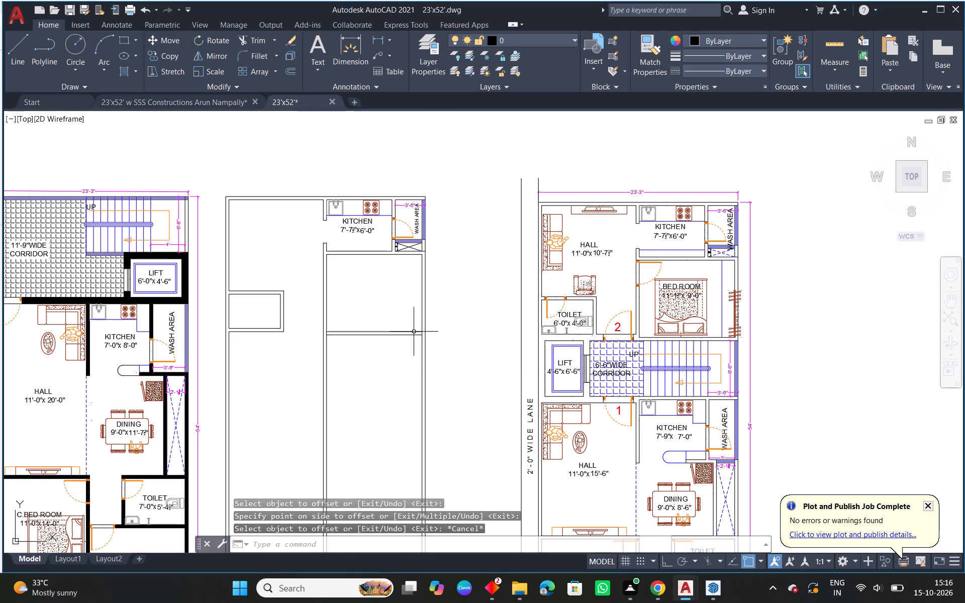
Trim the side wall lines between the two lower bedroom wall lines to open the junctions at both ends.
scroll(420, 329, up, 4)
text(tr)
key(space)
key(space)
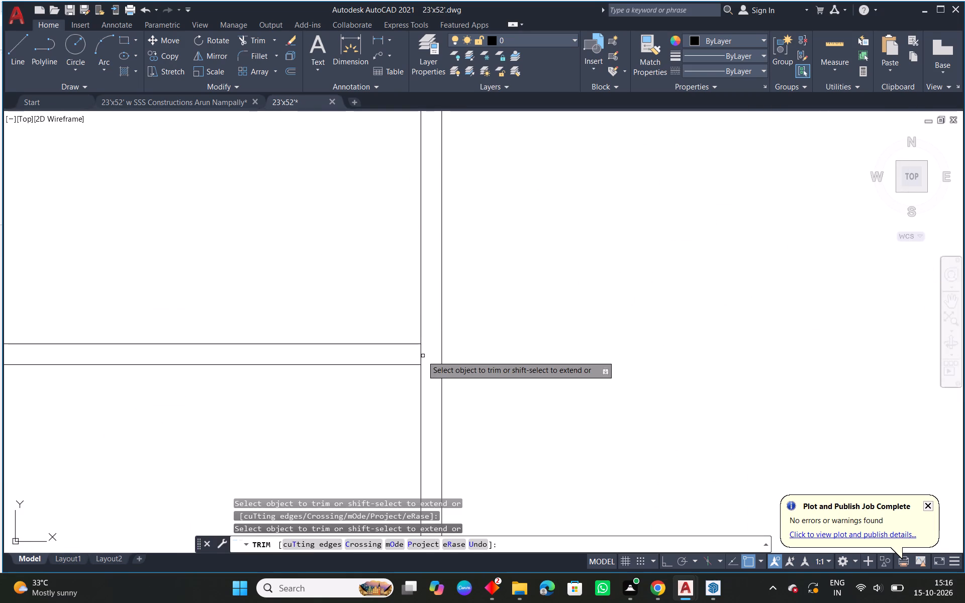
click(422, 356)
scroll(314, 302, down, 3)
middle_drag(279, 307, 505, 254)
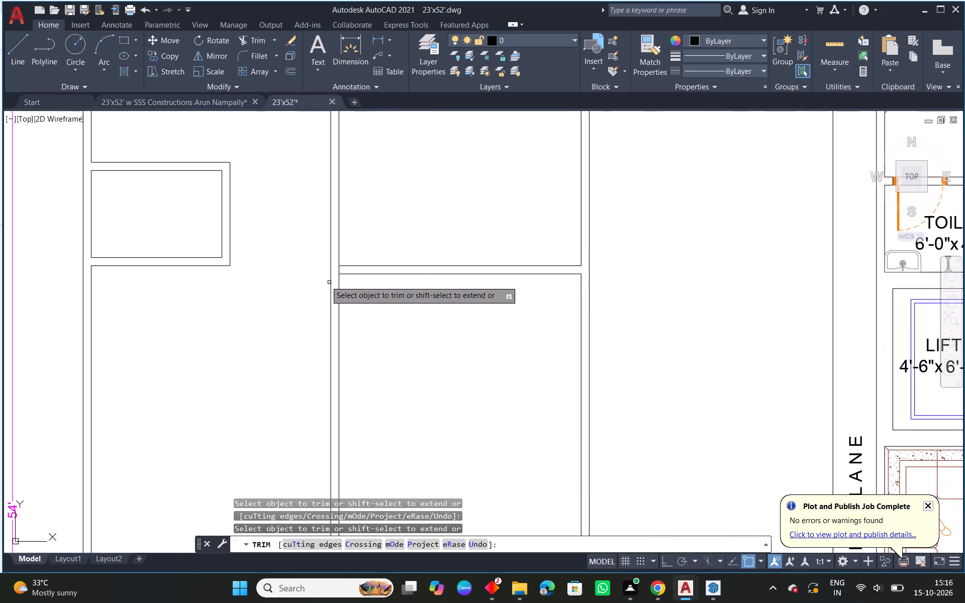
scroll(327, 271, up, 2)
click(354, 267)
key(Escape)
scroll(392, 284, down, 4)
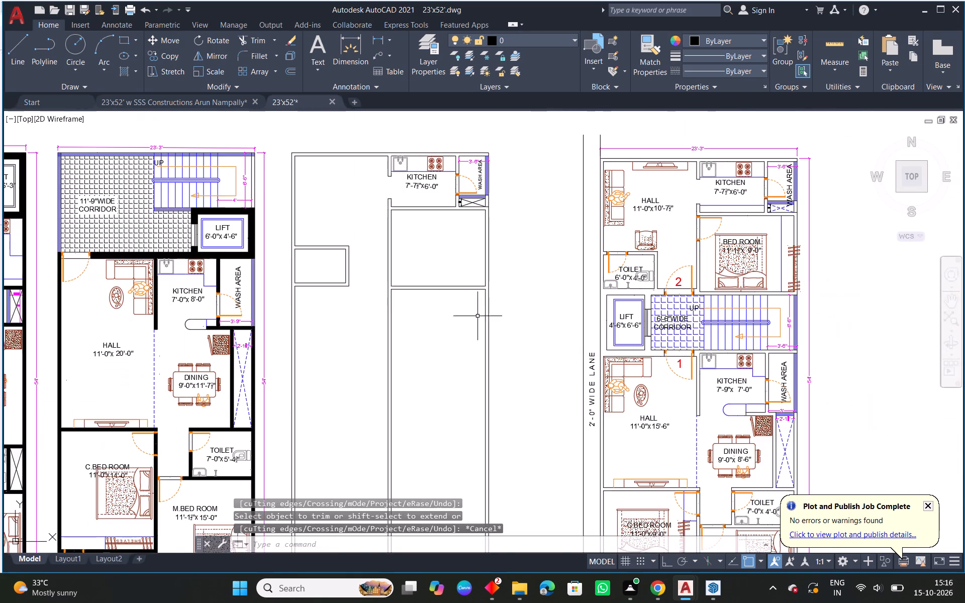
Copy the bed from the existing plan's bedroom into the new bedroom, near its lower wall.
middle_drag(499, 311, 395, 299)
click(647, 254)
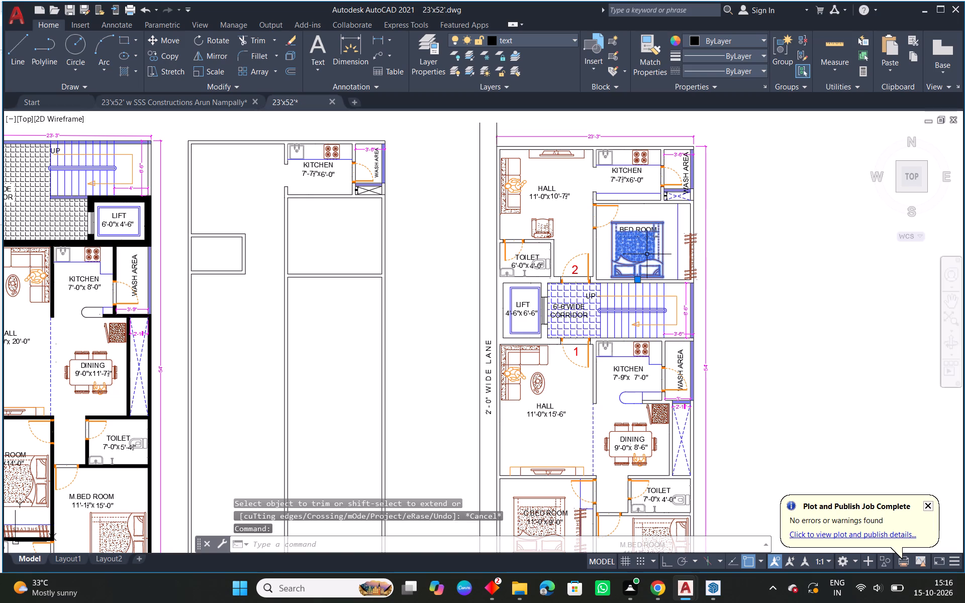
text(co)
key(space)
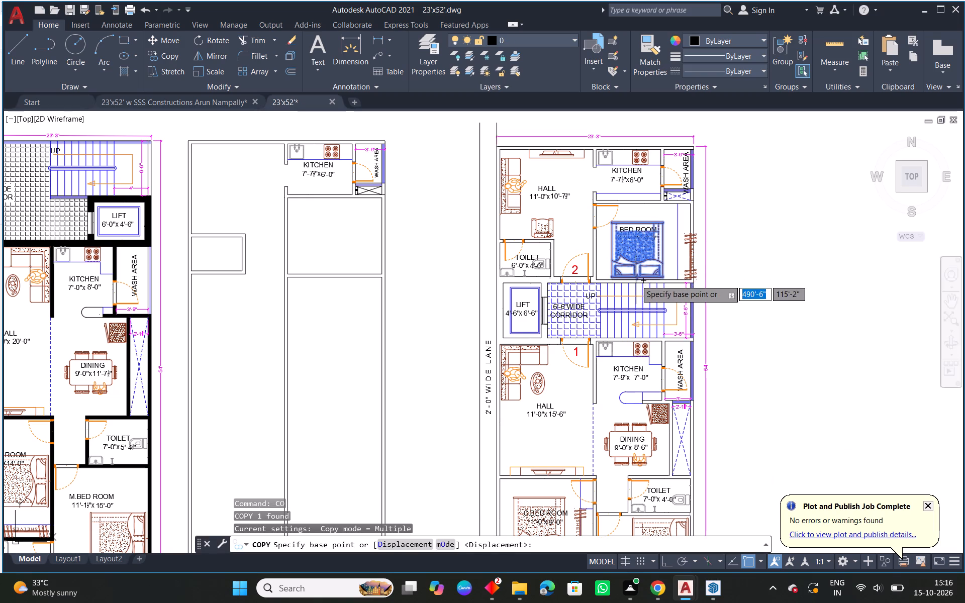
click(636, 280)
scroll(335, 277, up, 3)
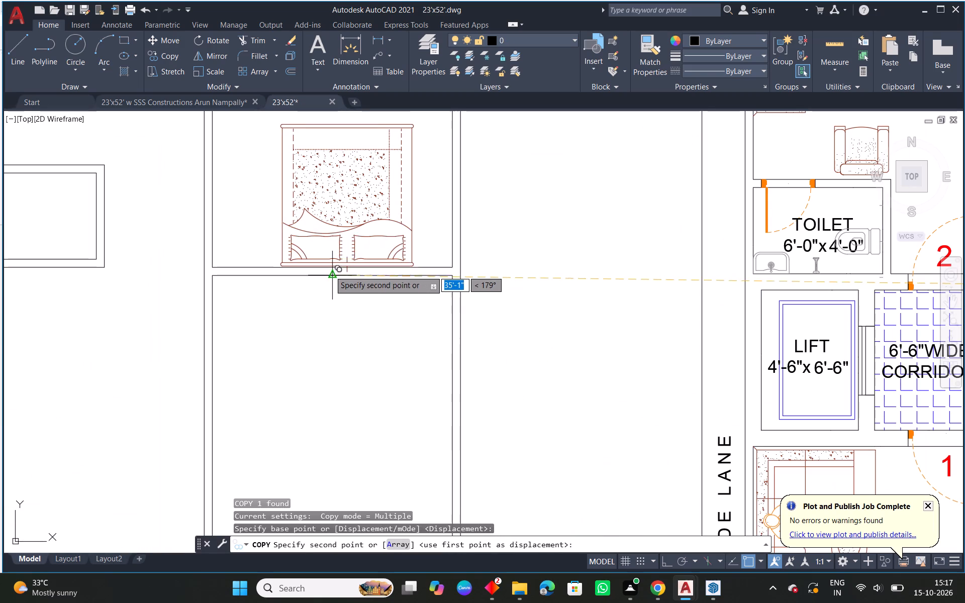
click(332, 266)
key(Escape)
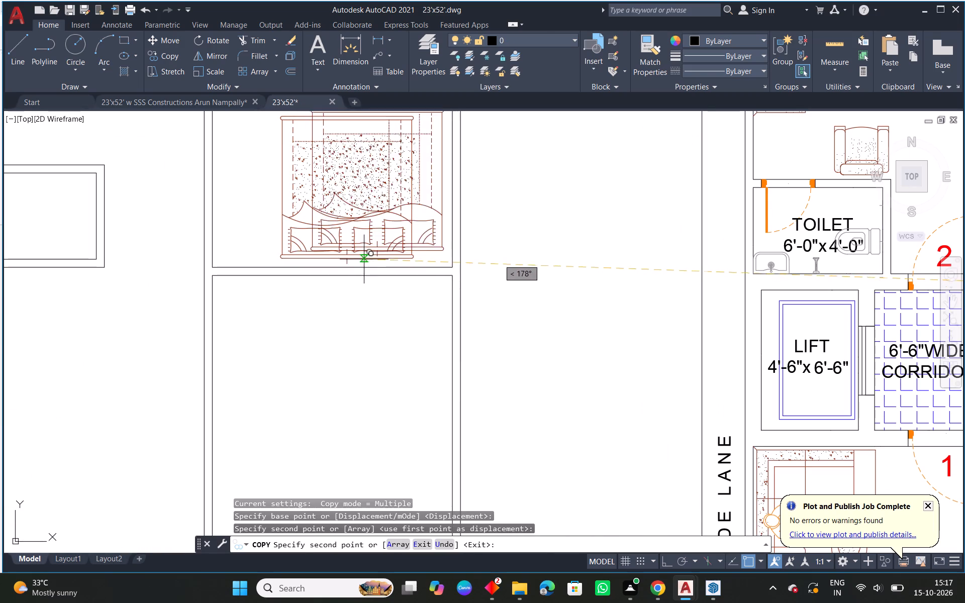
Move the copied bed by its base point onto the midpoint of the bedroom's lower wall line.
click(333, 256)
scroll(341, 261, up, 2)
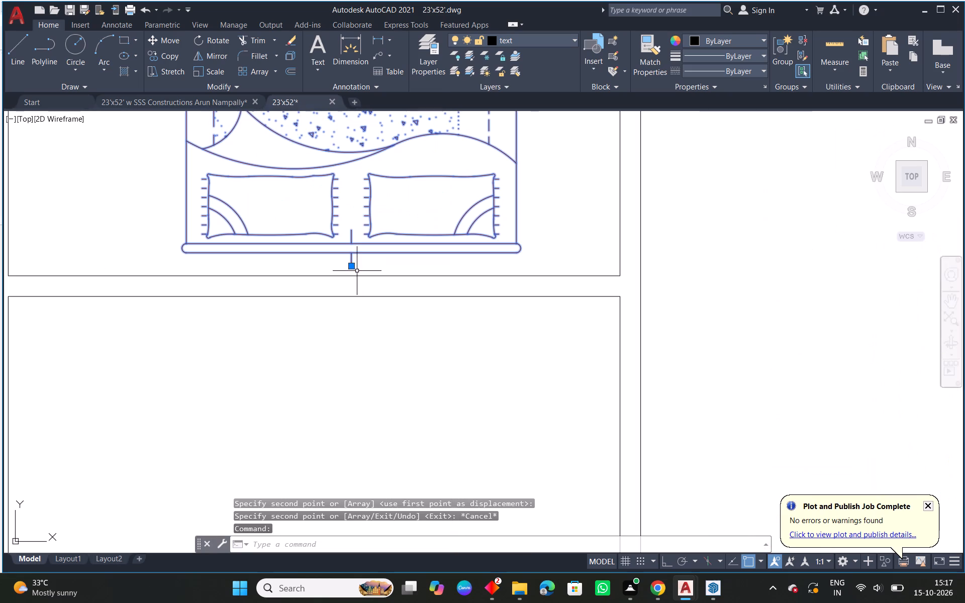
click(353, 268)
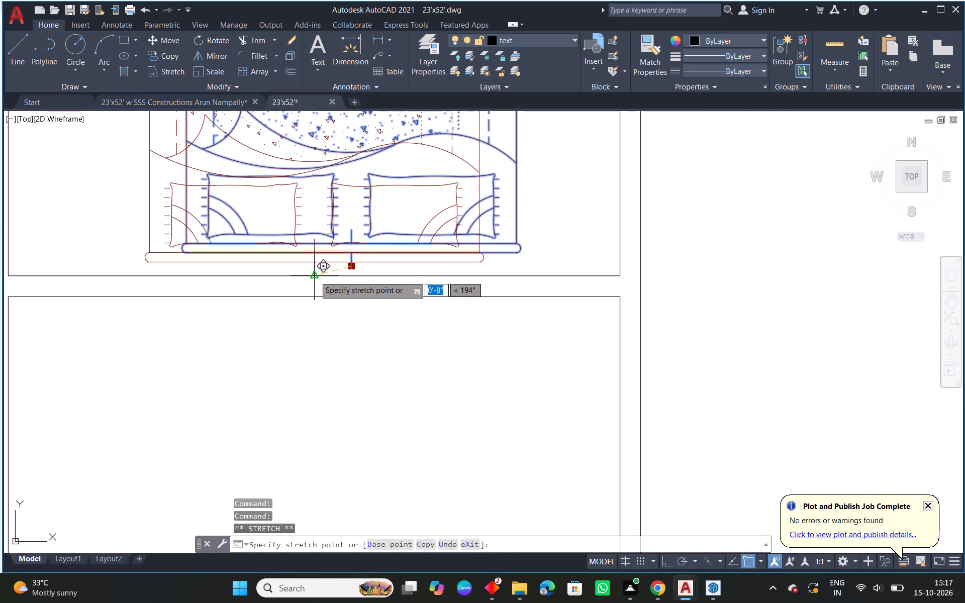
click(315, 276)
key(Escape)
scroll(405, 250, down, 4)
middle_drag(501, 266, 440, 270)
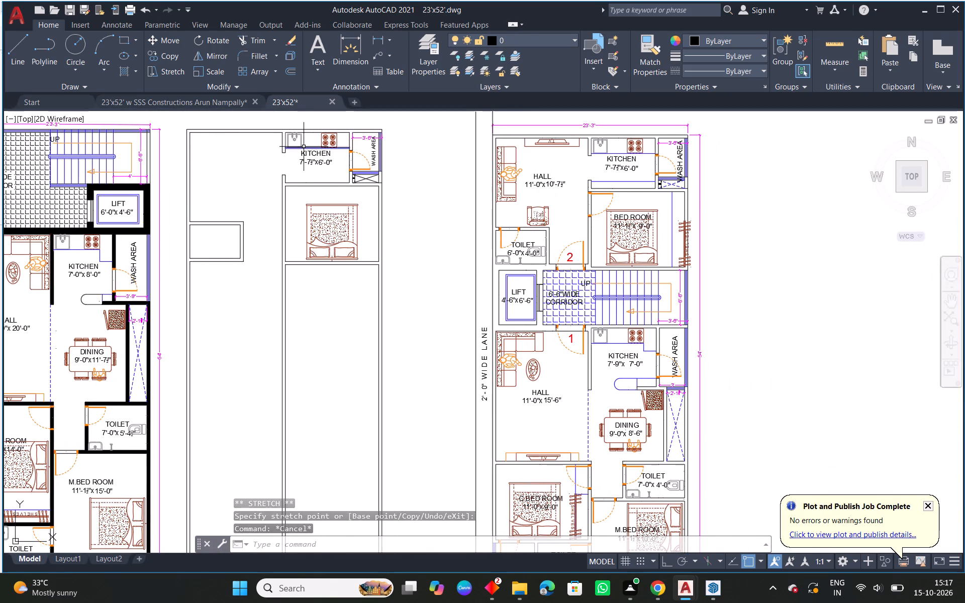
Copy the sofa with the seated figure from the existing upper hall to the new hall's outer side wall.
scroll(310, 157, up, 1)
middle_drag(317, 163, 341, 191)
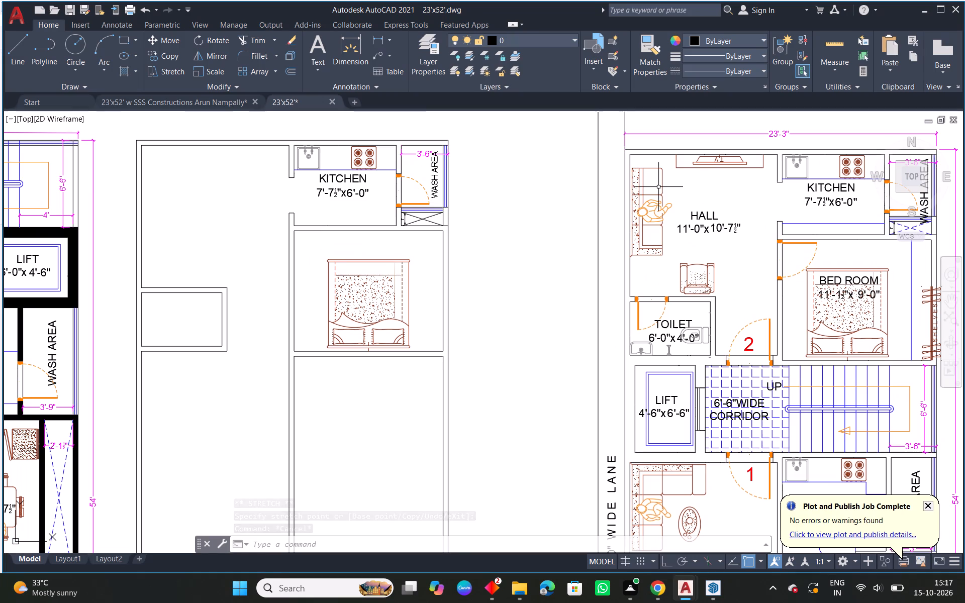
click(657, 193)
text(co)
key(space)
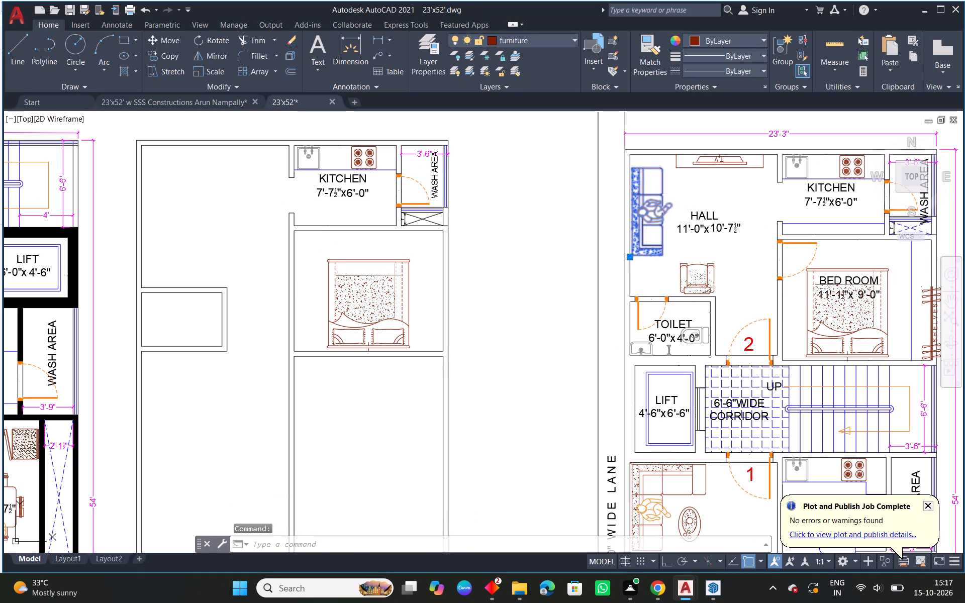
click(627, 254)
middle_drag(342, 243, 481, 240)
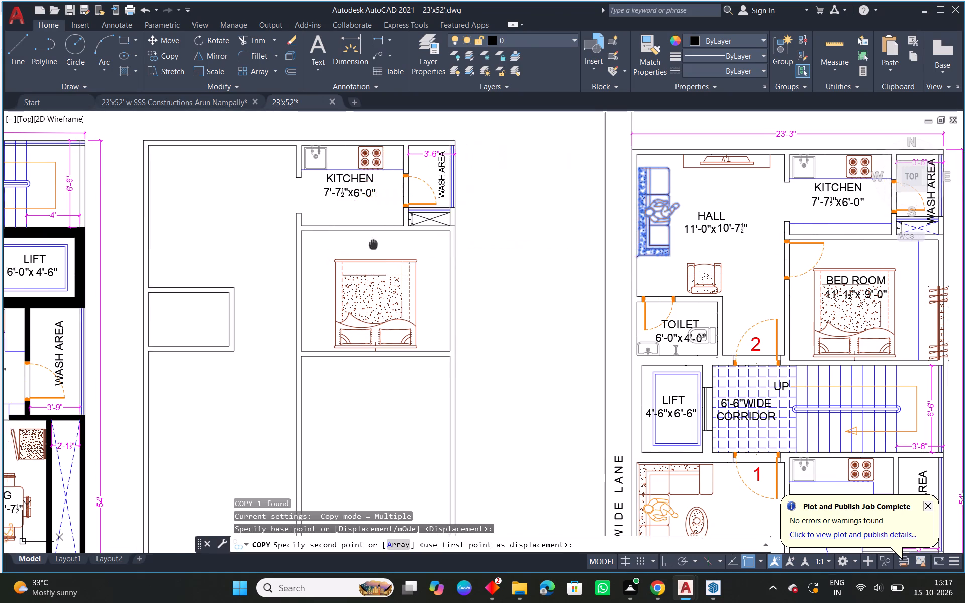
middle_drag(481, 240, 507, 237)
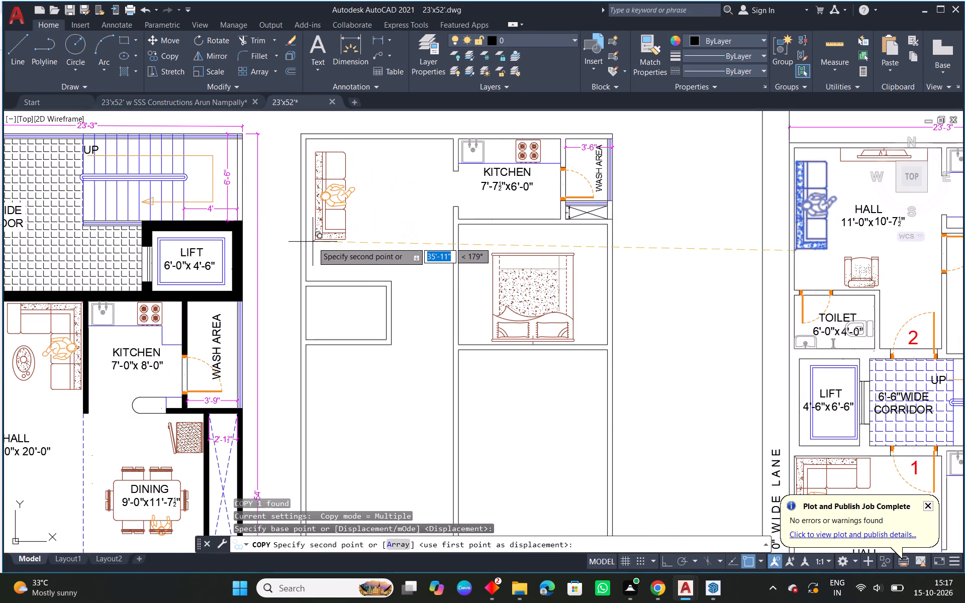
click(307, 249)
key(Escape)
middle_drag(404, 230, 367, 232)
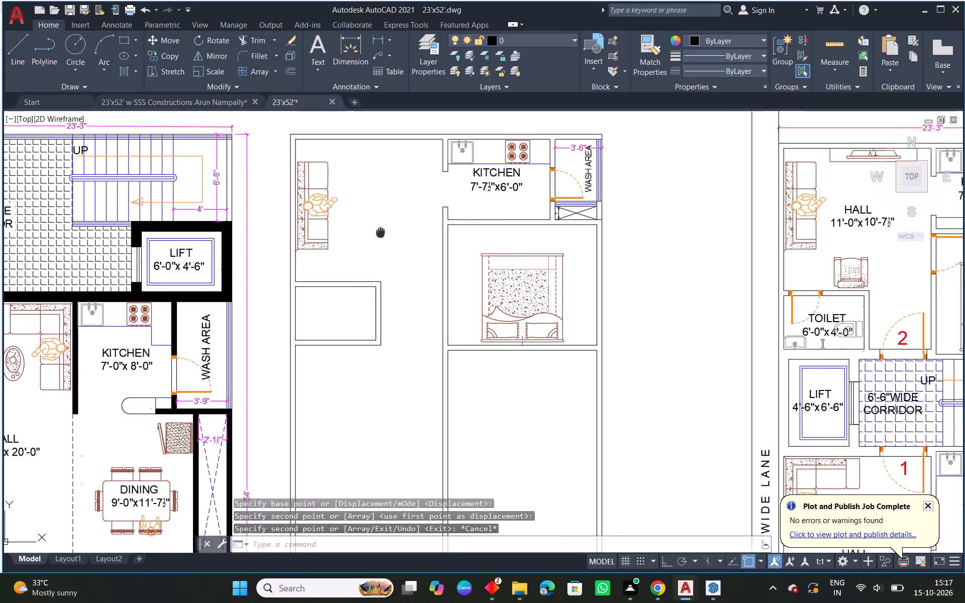
middle_drag(367, 232, 366, 232)
Copy the kitchen's name and size label into the middle of the new hall.
scroll(366, 232, down, 1)
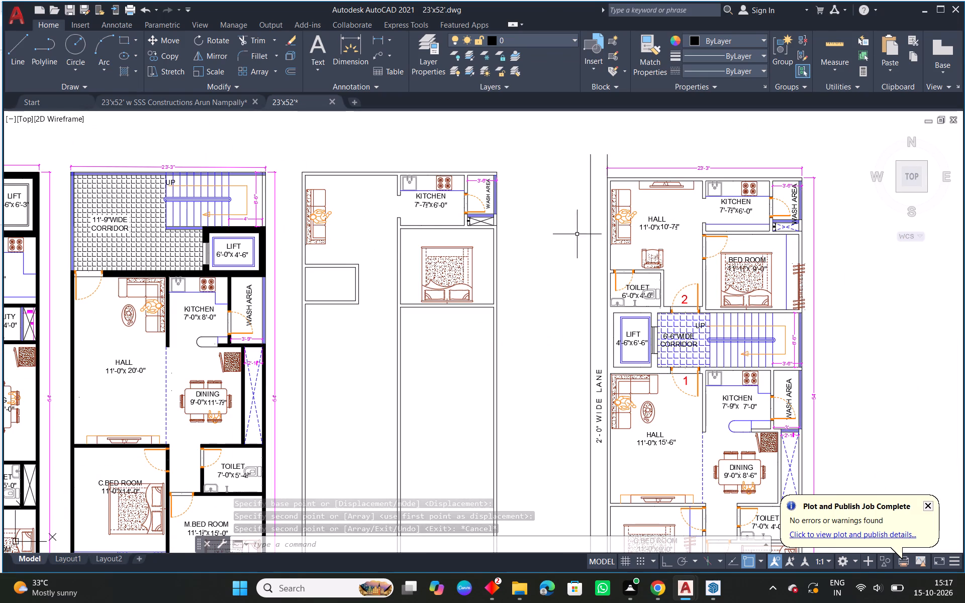
scroll(421, 216, up, 1)
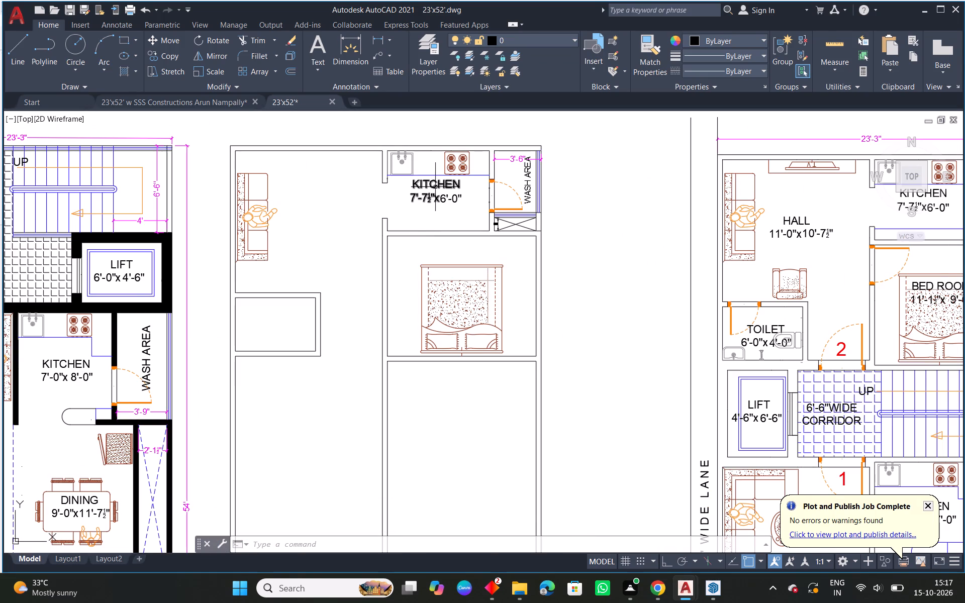
click(435, 187)
click(449, 201)
text(co)
key(space)
text(co)
key(space)
click(435, 199)
scroll(323, 226, up, 1)
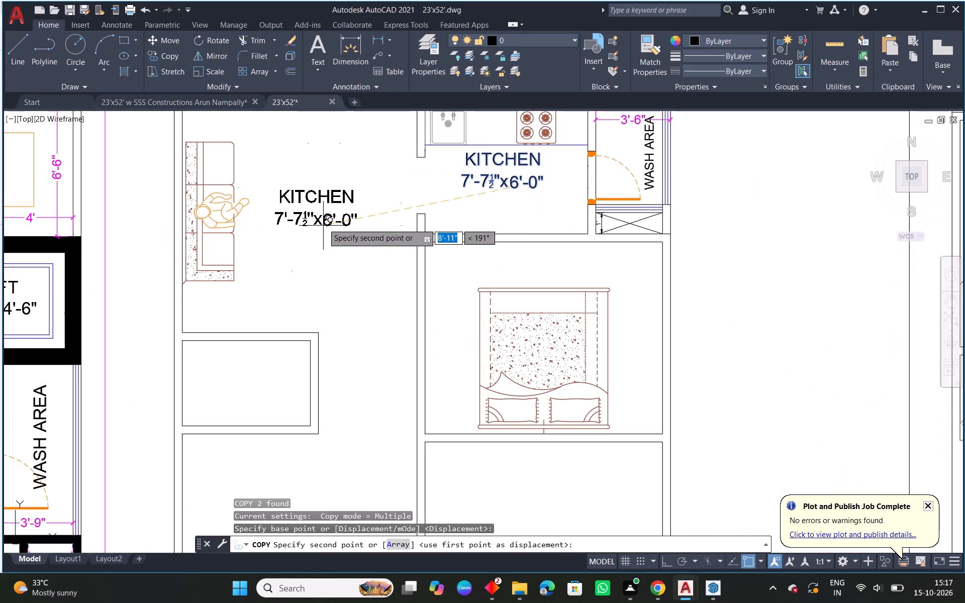
click(325, 219)
key(Escape)
Stretch the copied label's width dimension between the hall's inner side wall faces so it reads 11'-0".
click(301, 214)
middle_drag(298, 215, 405, 217)
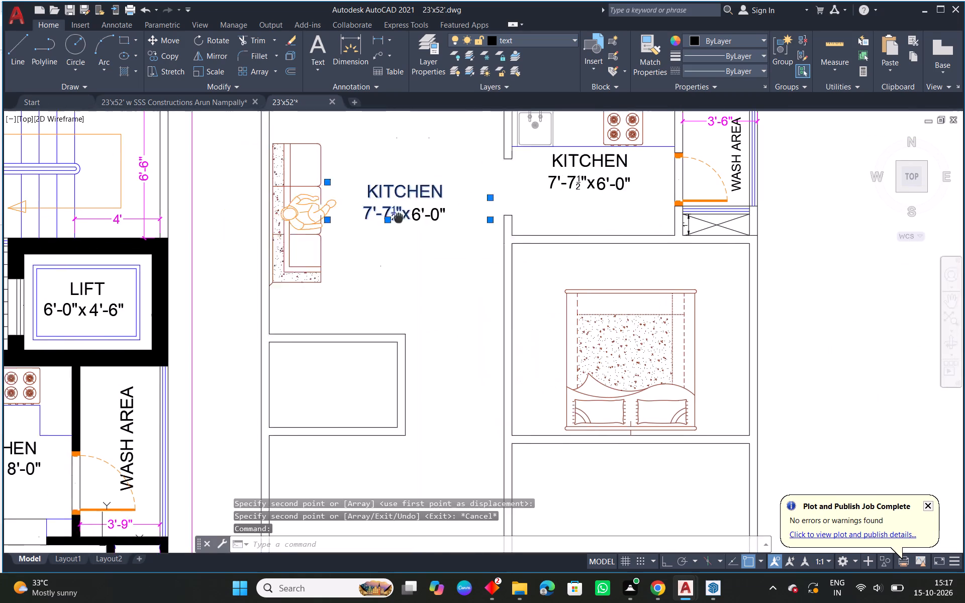
click(349, 182)
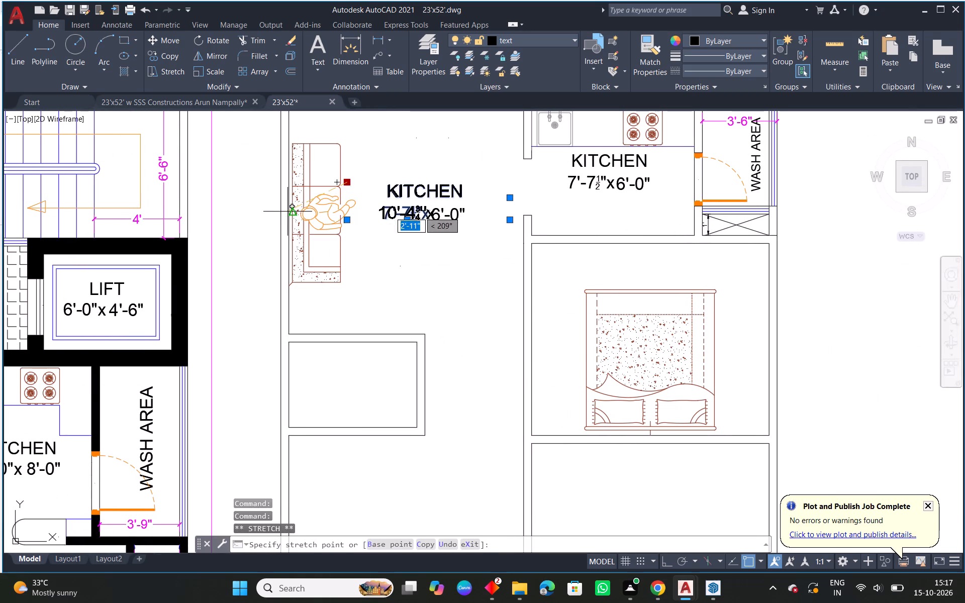
click(287, 212)
scroll(287, 222, up, 3)
click(301, 187)
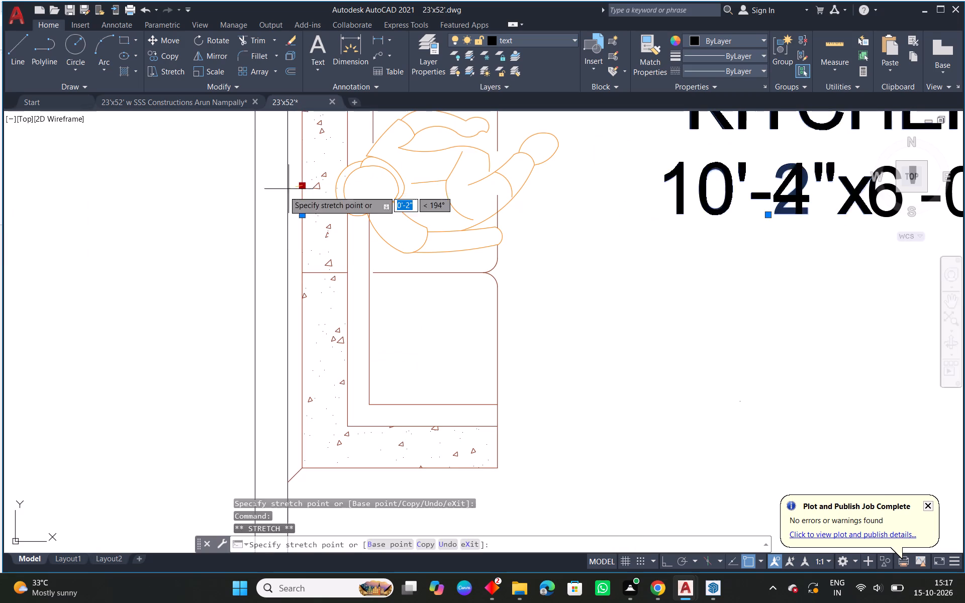
click(282, 191)
scroll(324, 208, down, 3)
middle_drag(512, 237, 423, 231)
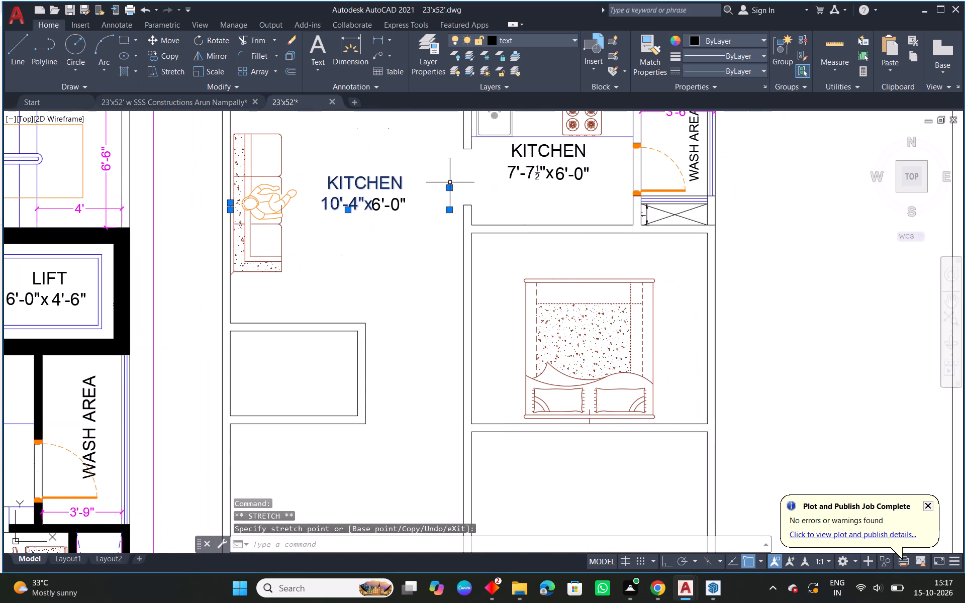
click(449, 188)
click(464, 227)
scroll(411, 242, down, 2)
key(Escape)
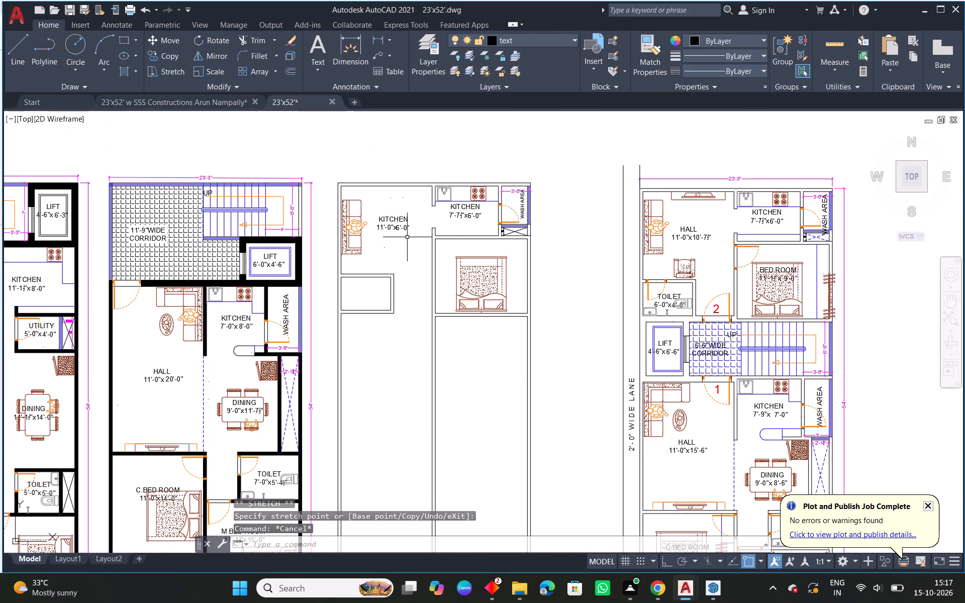
Stretch the copied label's depth dimension from the hall's top wall to the small room's upper wall, giving 10'-7½".
click(404, 224)
scroll(387, 187, up, 2)
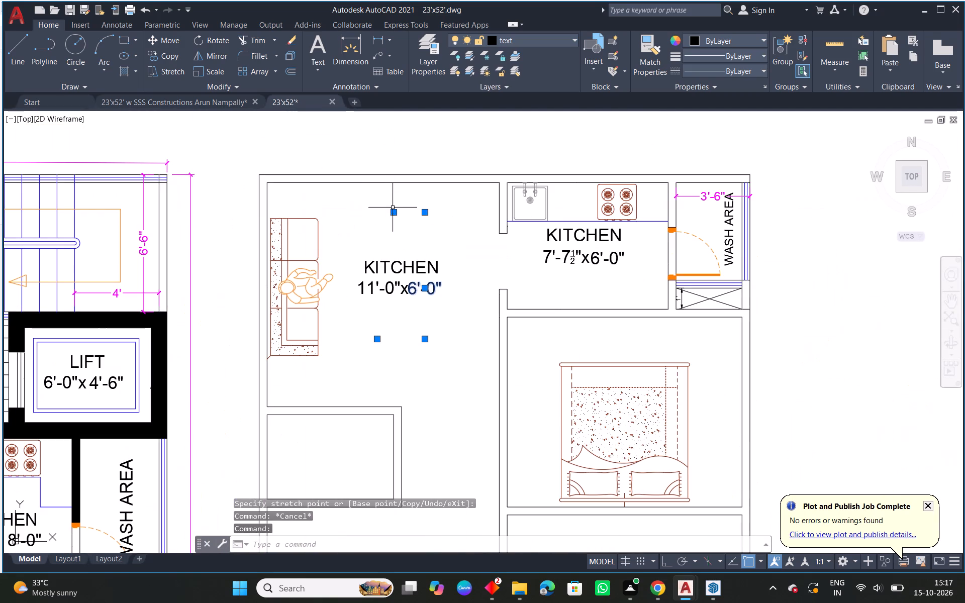
click(394, 211)
click(402, 185)
middle_drag(439, 242, 468, 169)
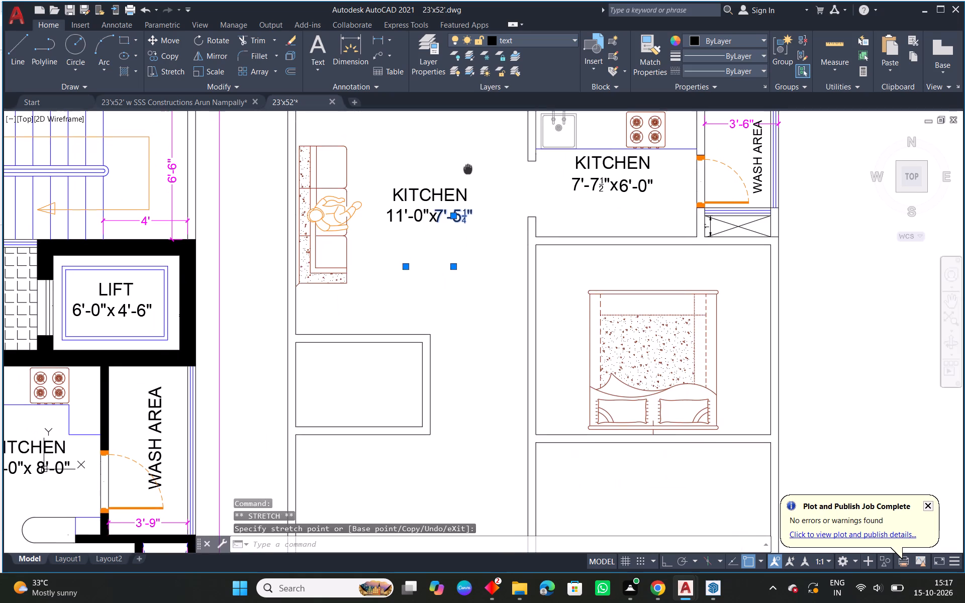
click(407, 267)
click(399, 333)
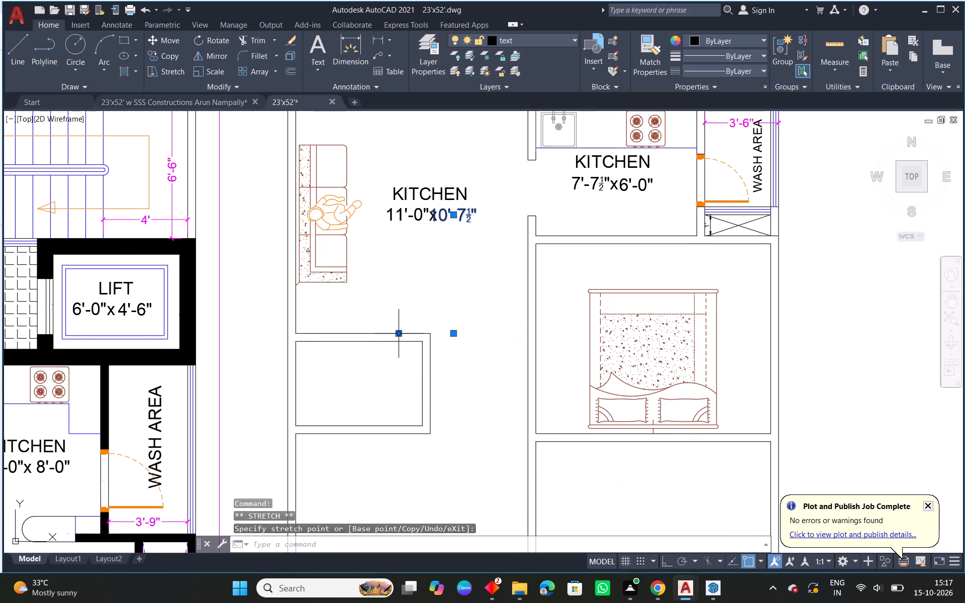
scroll(427, 217, up, 1)
key(Escape)
Shift the hall label's name and 11'-0" width text toward the sofa, clear of the depth text.
click(417, 216)
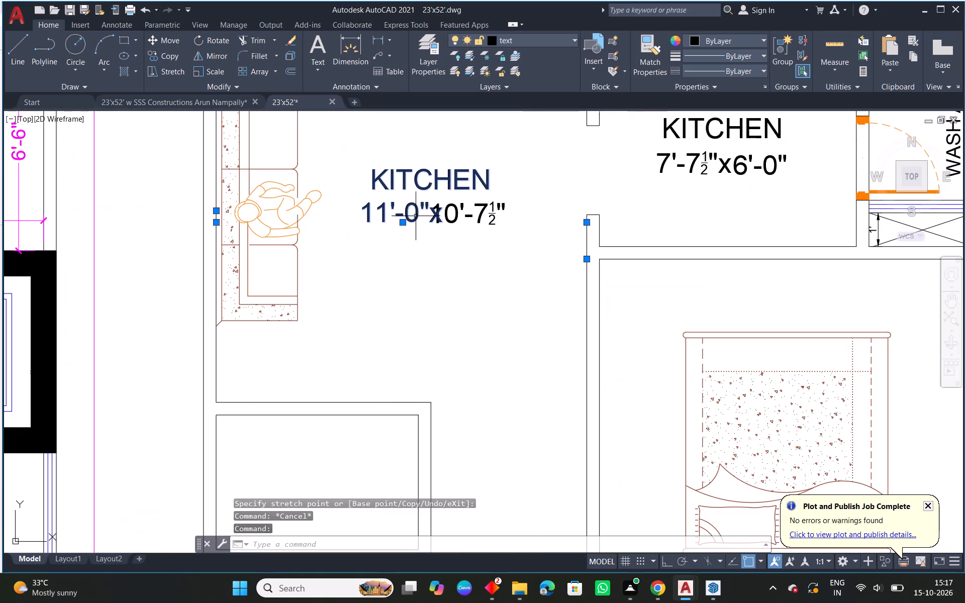
click(400, 225)
click(379, 224)
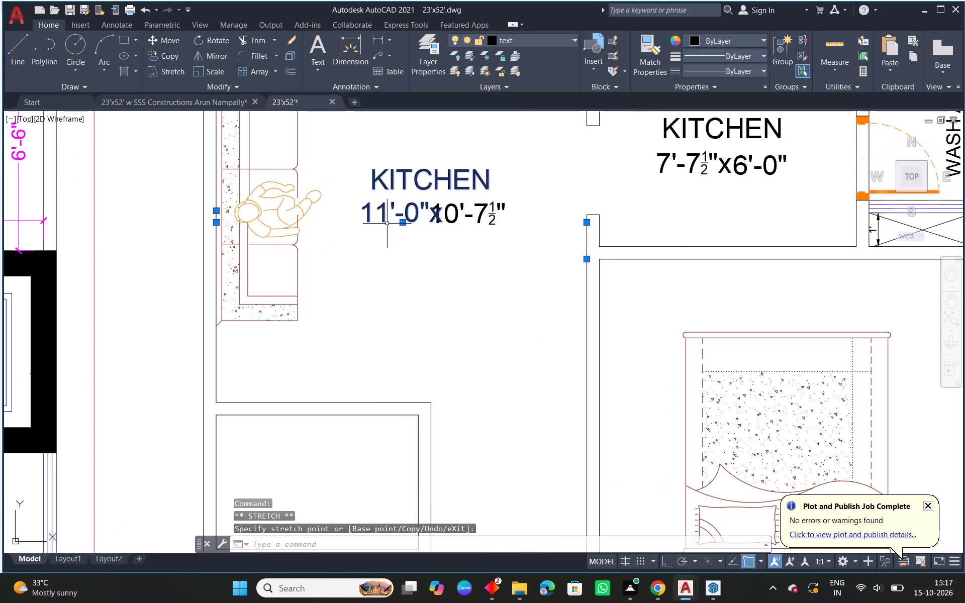
click(403, 221)
click(391, 221)
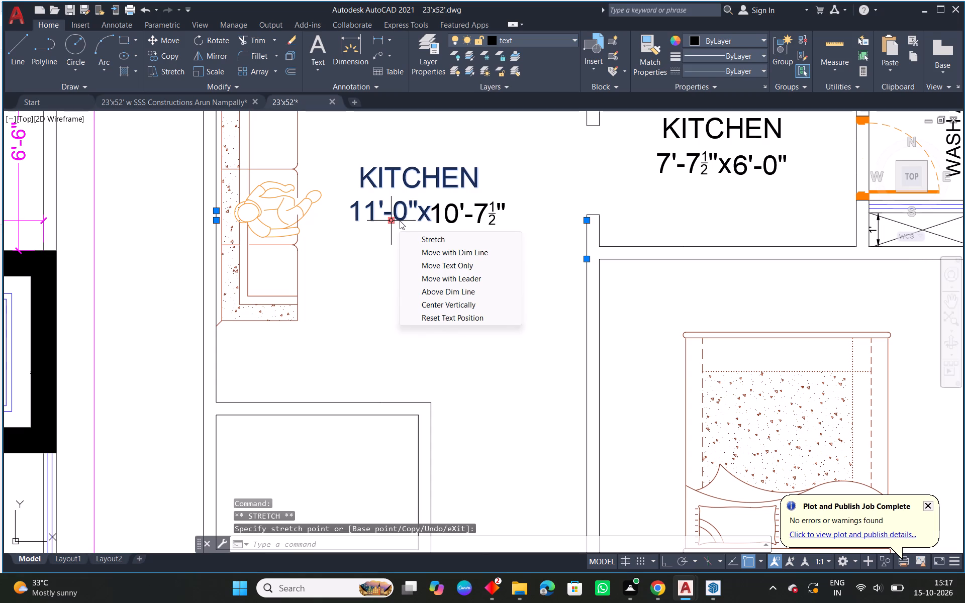
drag(392, 222, 386, 222)
click(373, 224)
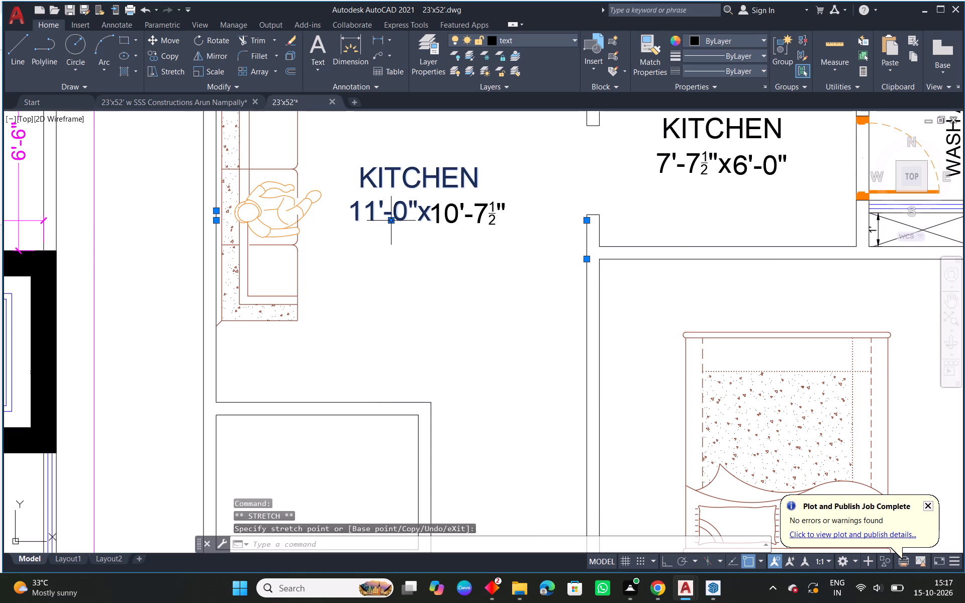
click(390, 221)
click(373, 223)
key(Escape)
Shift the hall label's 10'-7½" depth text away from the width text to space them apart.
click(456, 214)
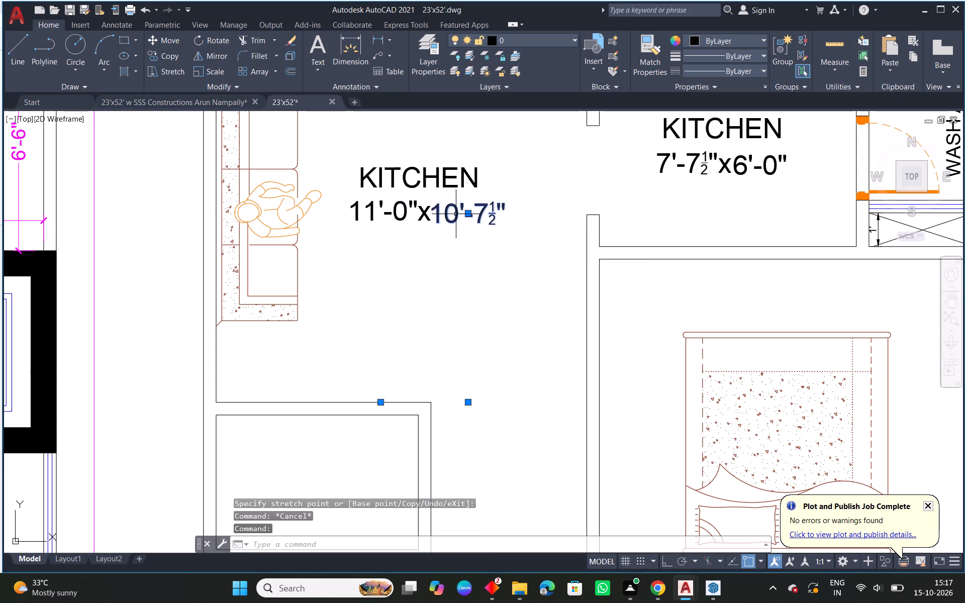
scroll(457, 214, up, 2)
click(482, 214)
click(501, 210)
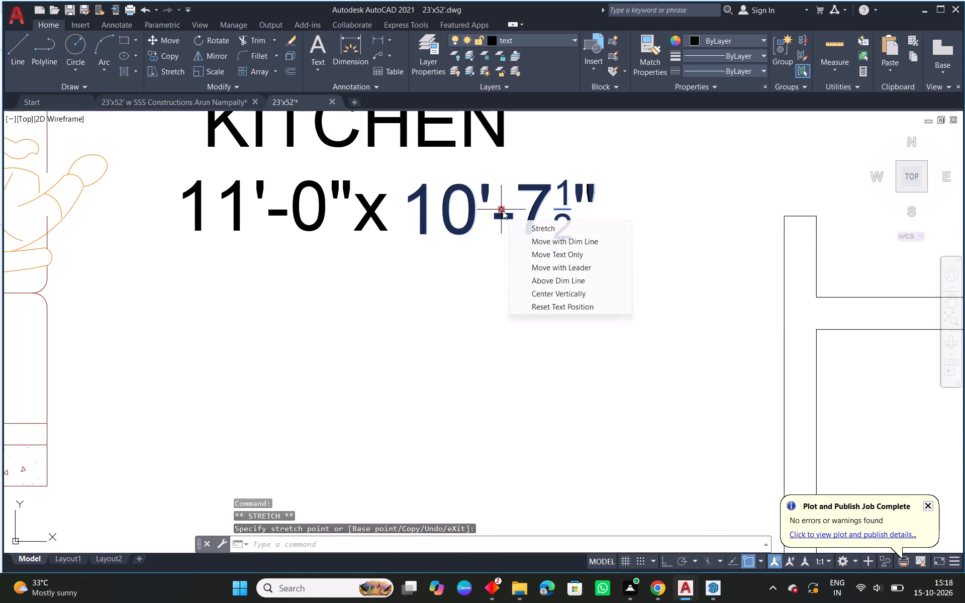
Change the room name in the copied label beside the sofa from KITCHEN to HALL.
key(Escape)
scroll(504, 222, down, 4)
key(Escape)
scroll(495, 247, down, 1)
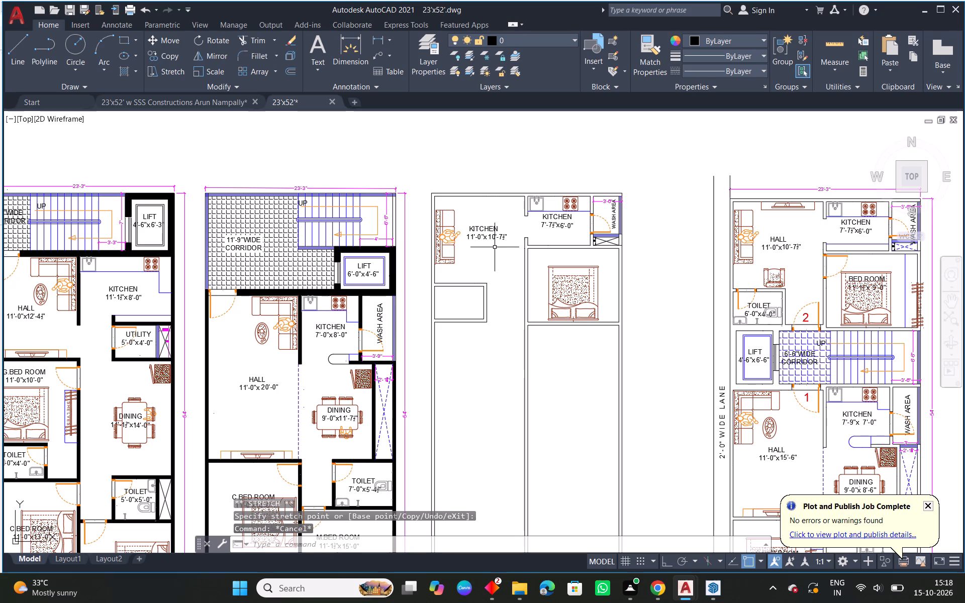
scroll(509, 229, up, 1)
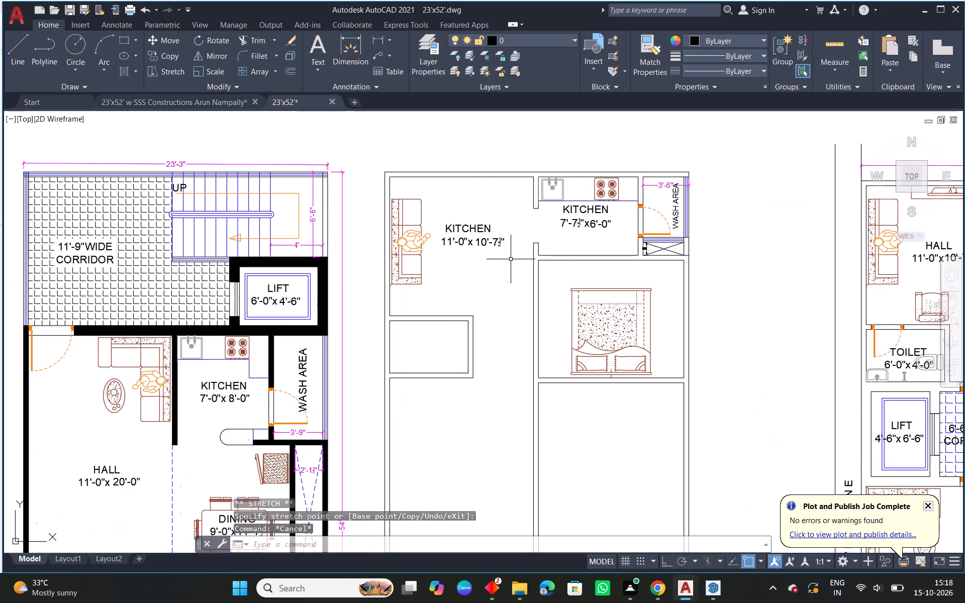
scroll(477, 246, up, 1)
middle_drag(477, 246, 484, 244)
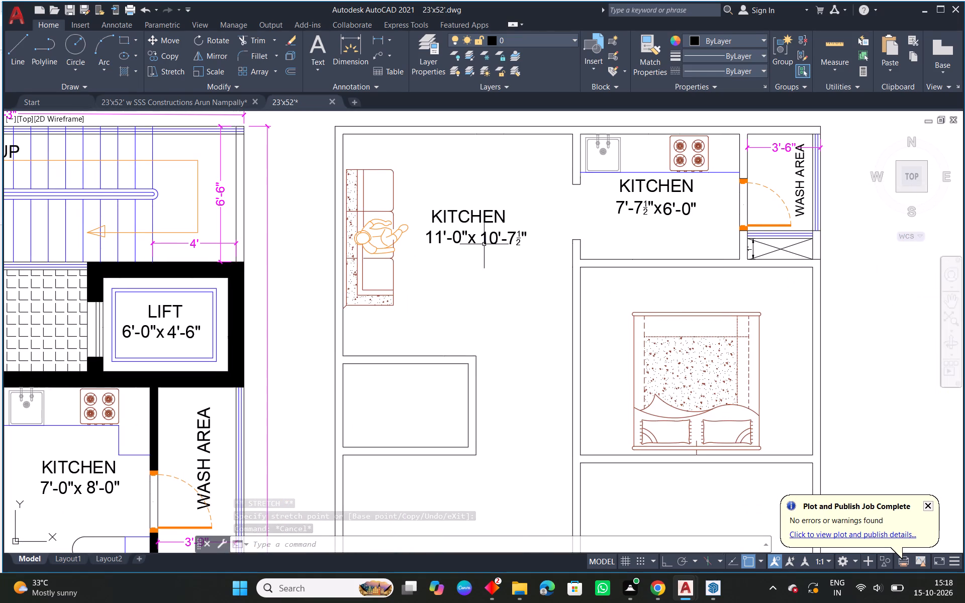
text(ed)
key(space)
click(488, 221)
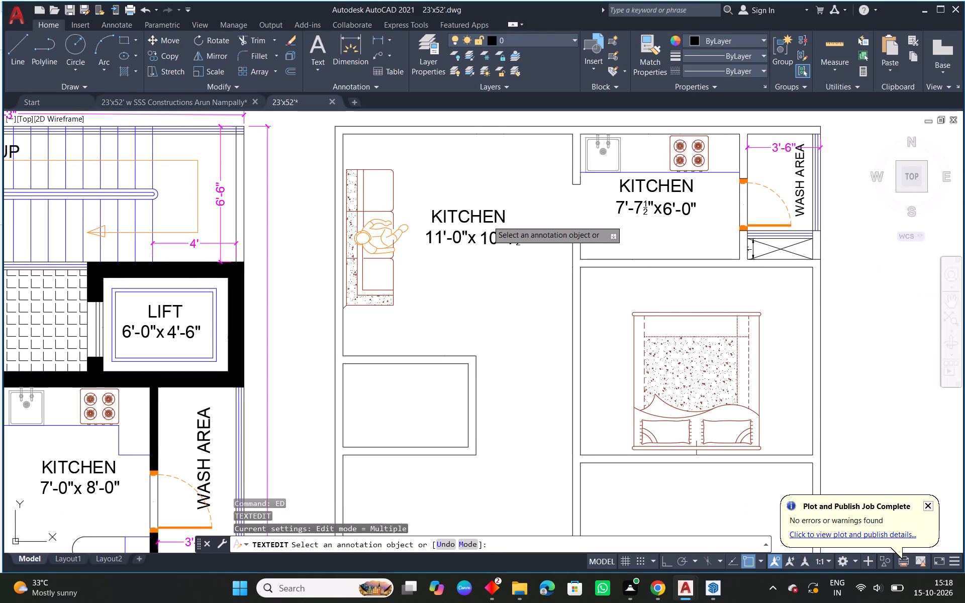
drag(503, 216, 599, 215)
drag(522, 218, 447, 219)
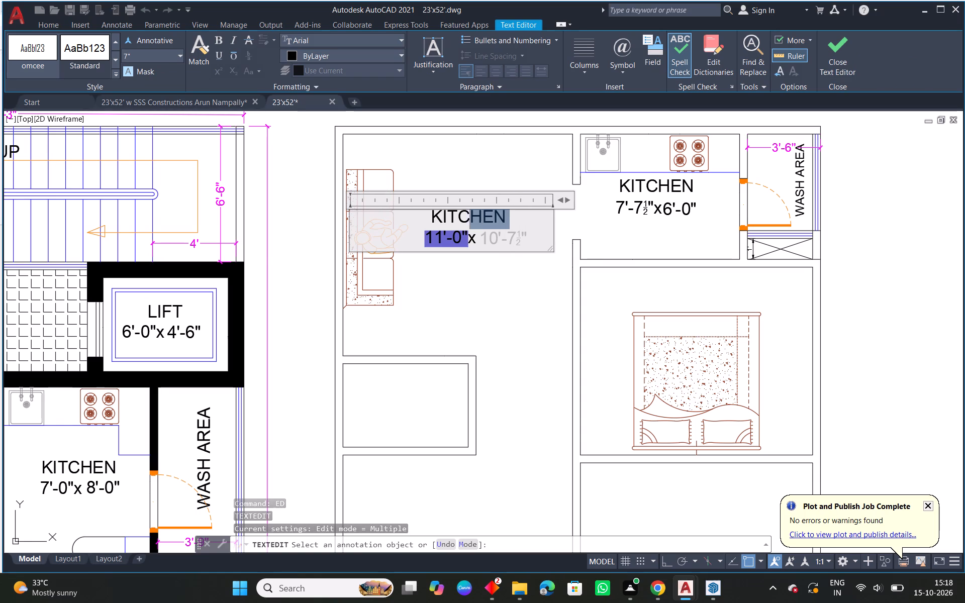
drag(447, 219, 430, 219)
key(BackSpace)
text(ha)
key(BackSpace)
key(BackSpace)
text(HALL)
key(Return)
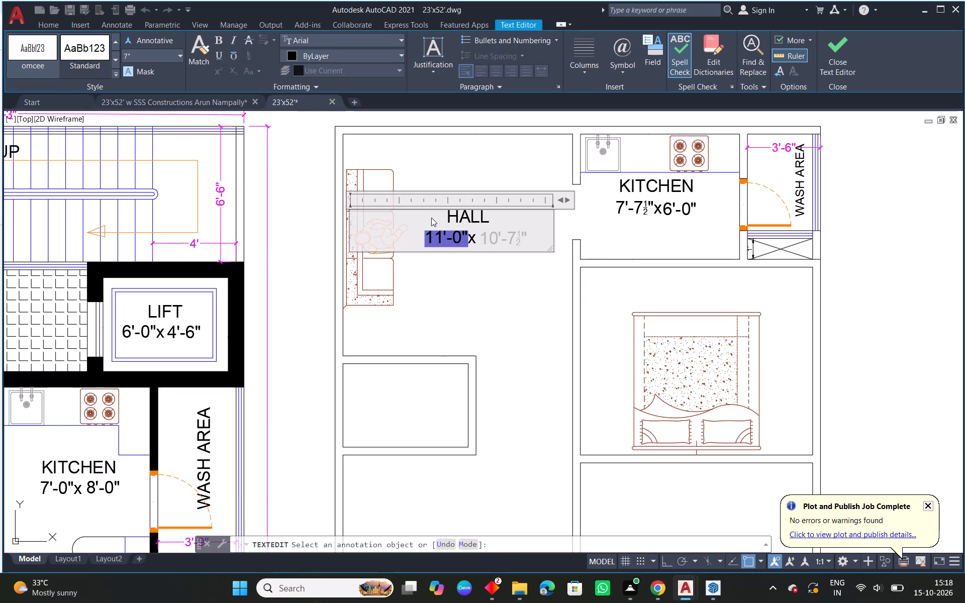
click(485, 278)
key(Escape)
Copy the TV unit from the existing plan's upper hall to the new hall, against its top wall.
scroll(503, 277, down, 1)
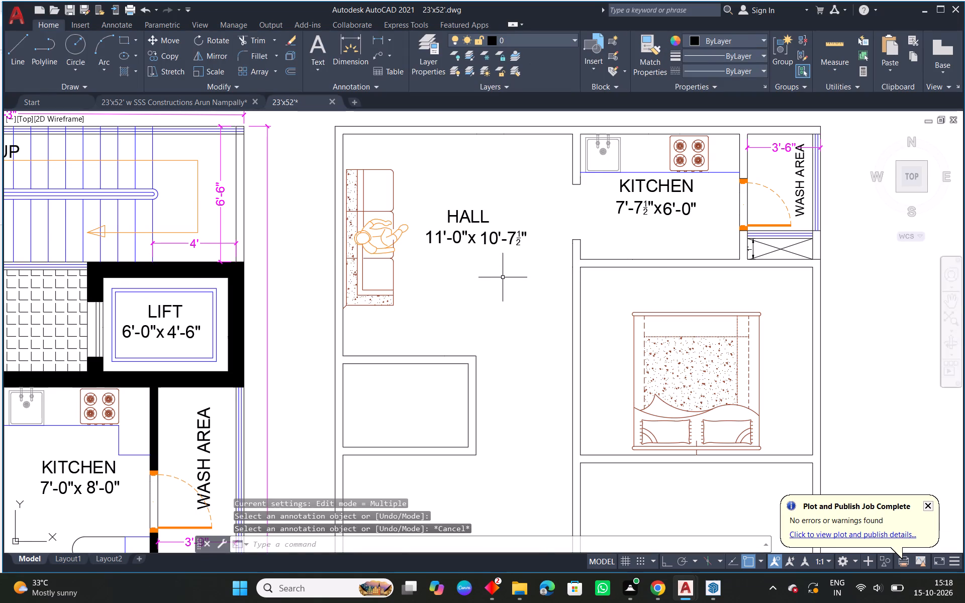
middle_drag(581, 306, 384, 286)
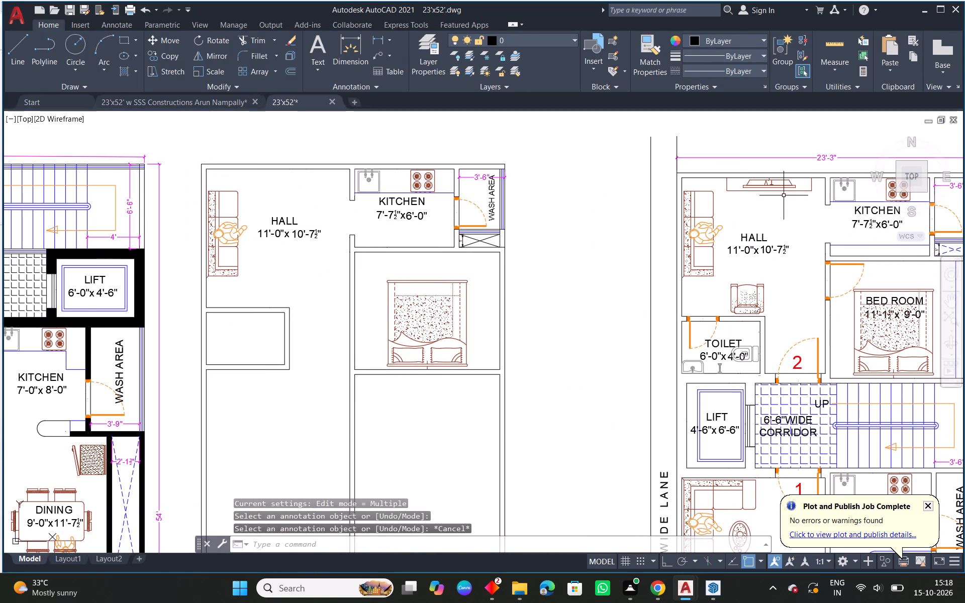
click(773, 188)
key(c)
text(O)
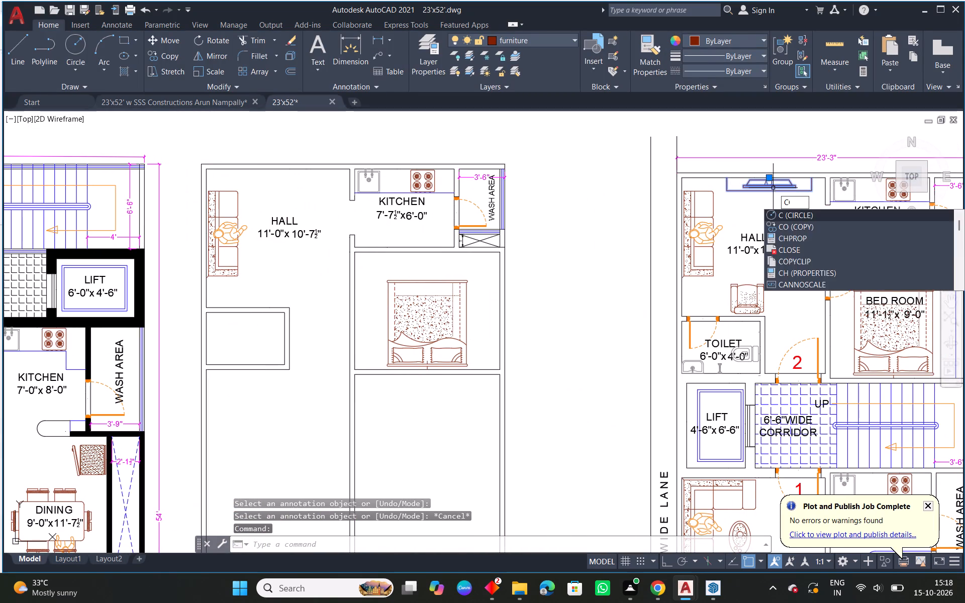
key(space)
click(808, 177)
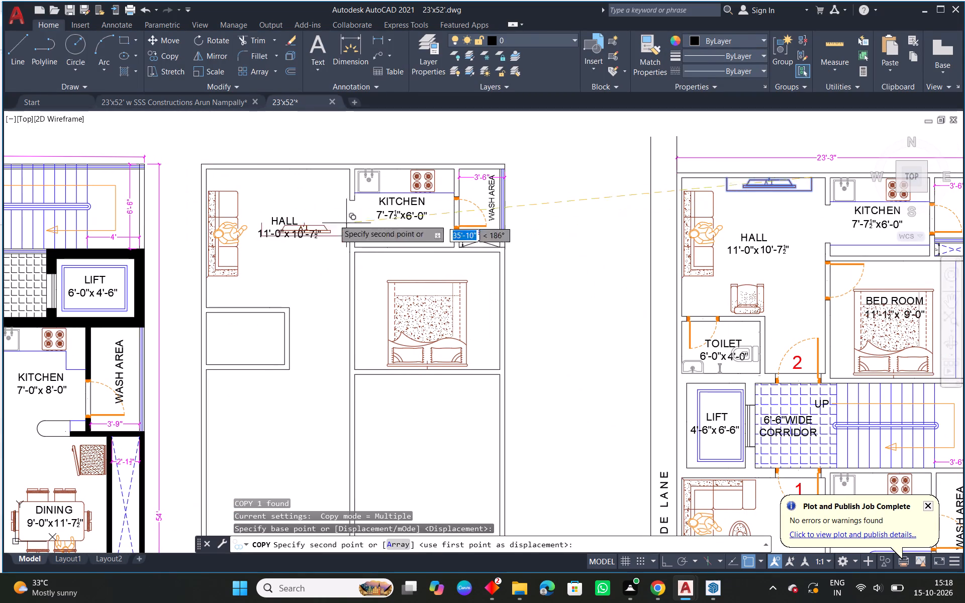
scroll(332, 177, up, 1)
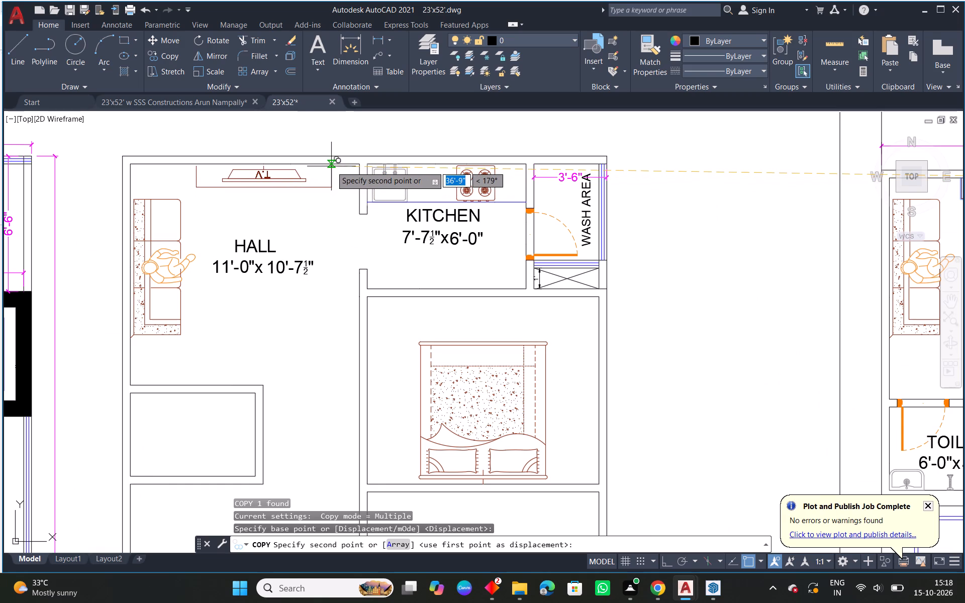
click(331, 166)
key(Escape)
Copy the armchair from the existing plan's upper hall to the new hall, just above the small room's upper wall.
scroll(358, 219, down, 1)
middle_drag(519, 282, 374, 252)
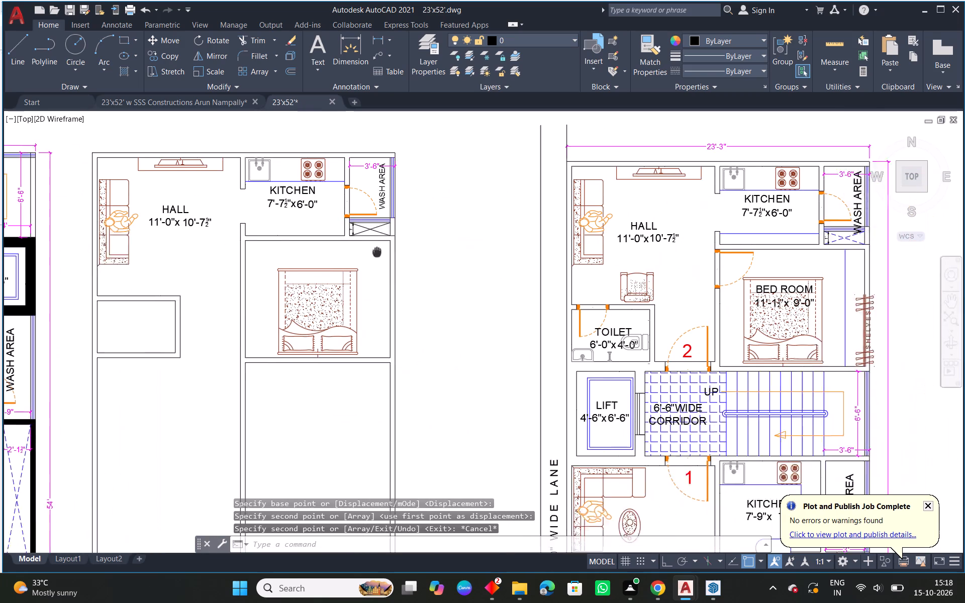
middle_drag(374, 252, 373, 252)
click(608, 279)
key(c)
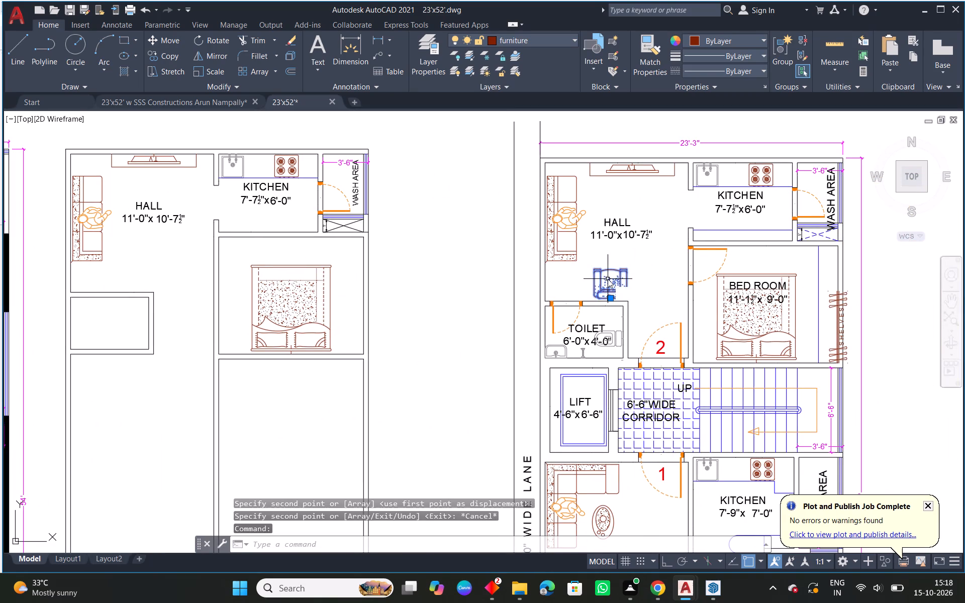
text(O)
key(space)
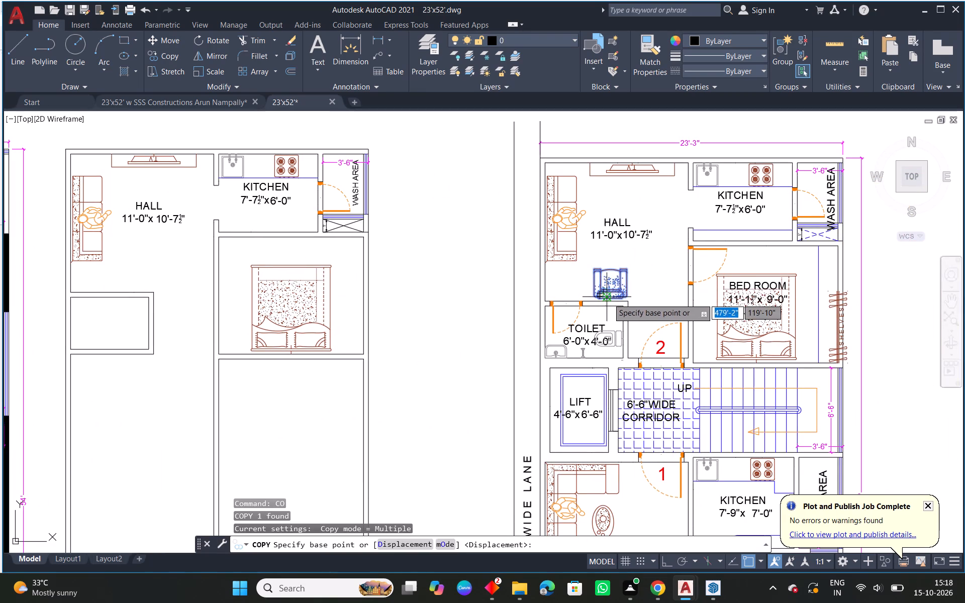
click(613, 298)
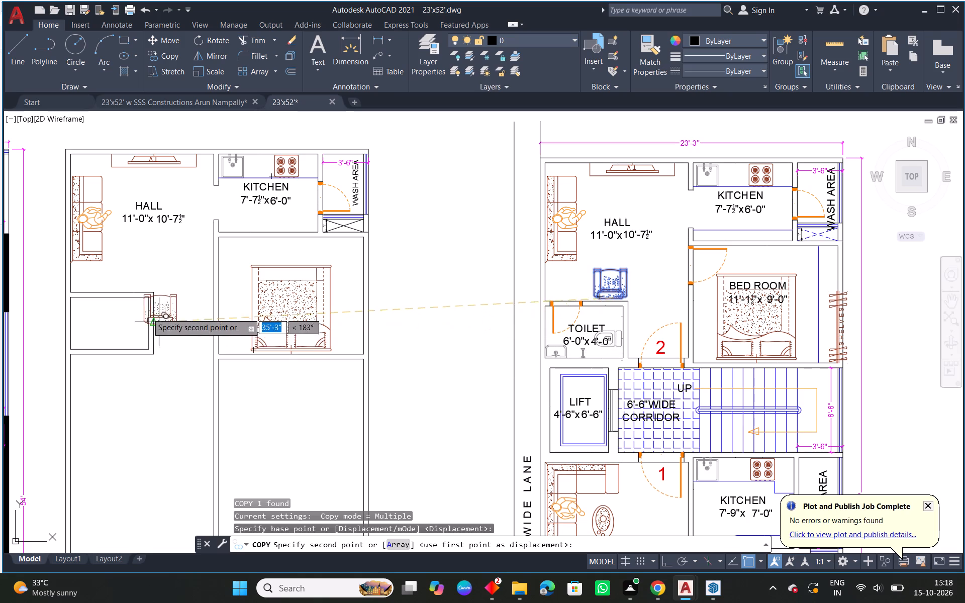
middle_drag(146, 304, 338, 283)
scroll(327, 276, up, 3)
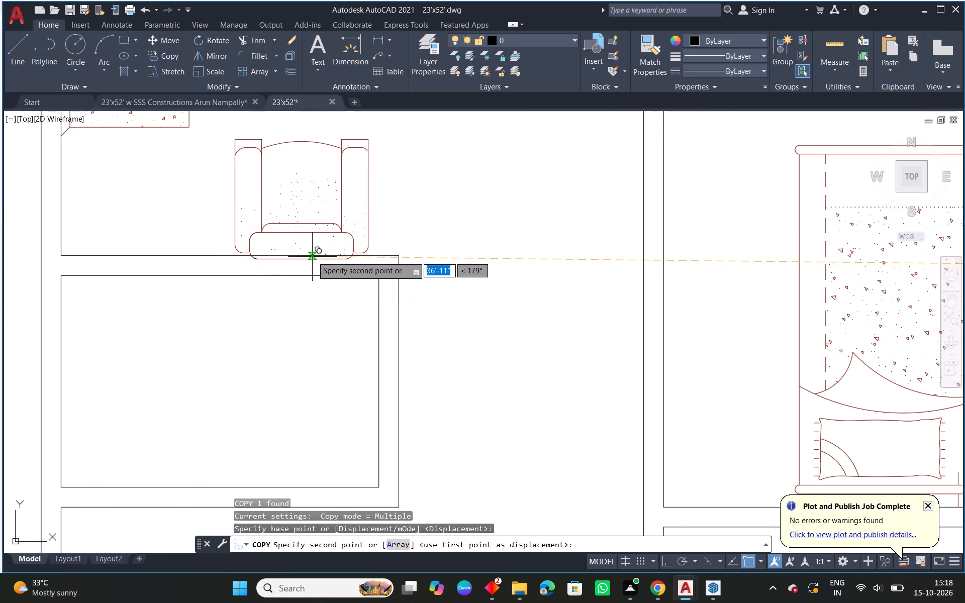
click(310, 243)
key(Escape)
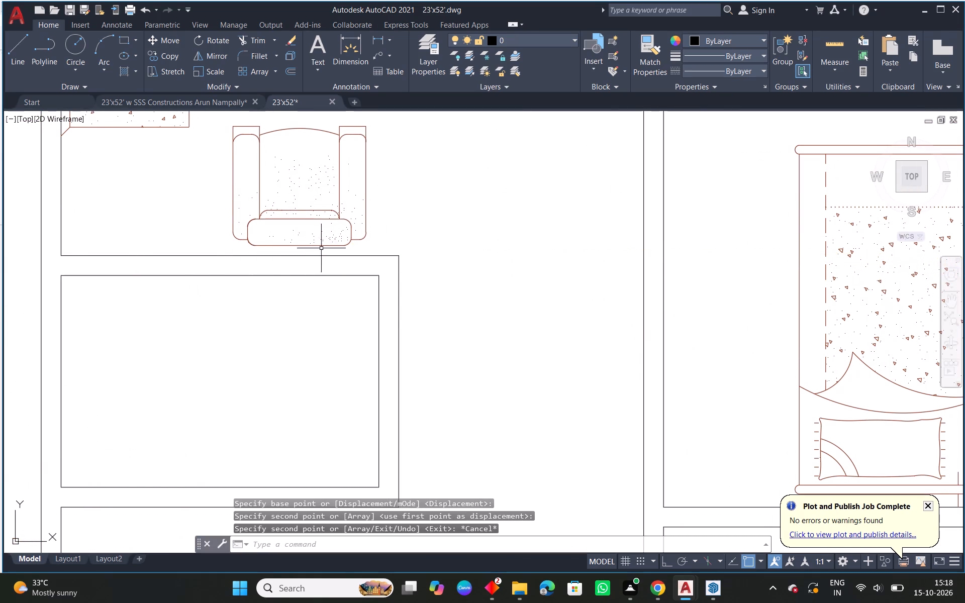
Copy the existing 6'-0"x4'-0" toilet's door into the new small room's upper wall, at the outer wall corner.
scroll(397, 299, down, 3)
middle_drag(546, 328, 504, 301)
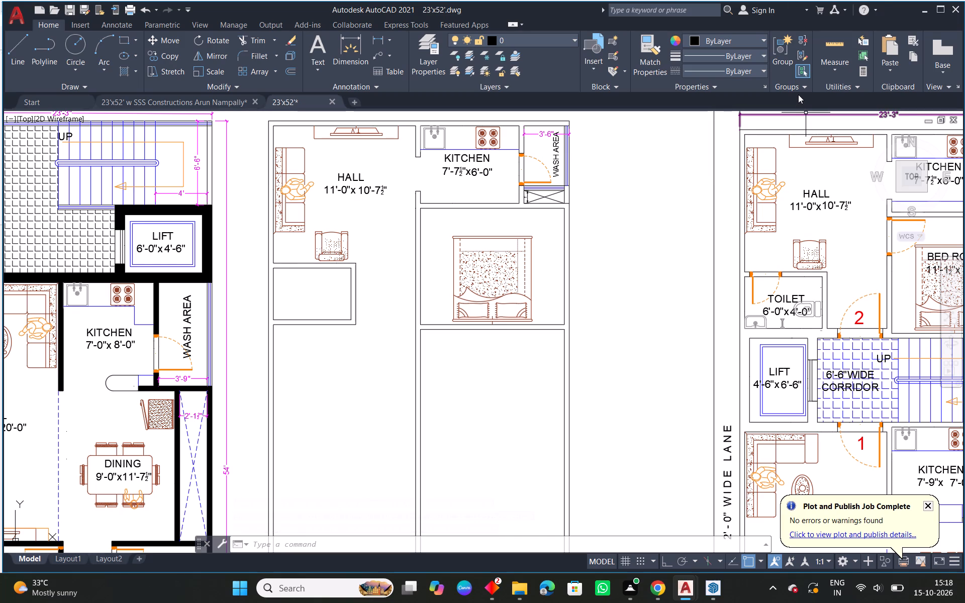
scroll(789, 285, up, 1)
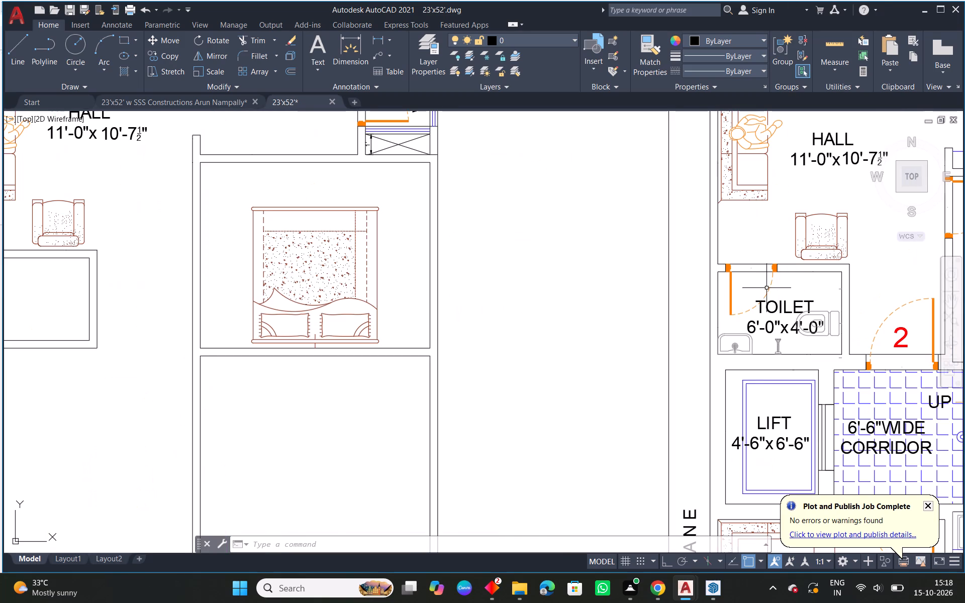
click(770, 287)
text(CO)
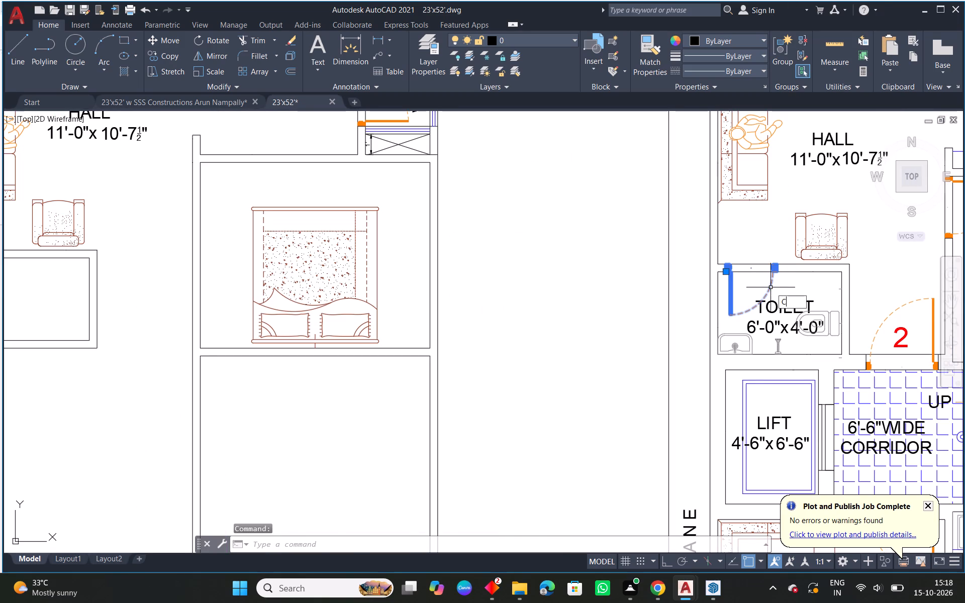
key(space)
click(723, 274)
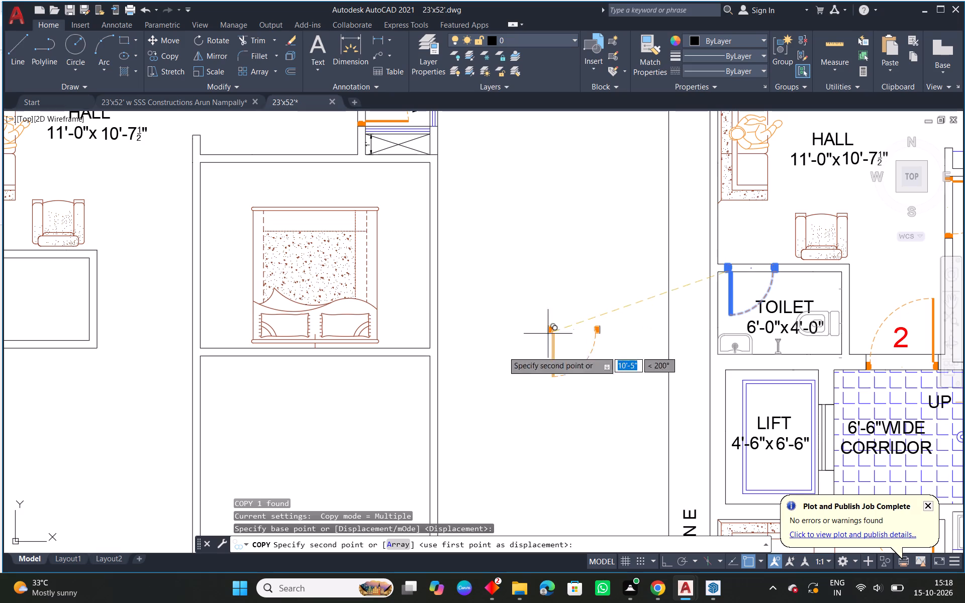
middle_drag(395, 354, 748, 349)
scroll(311, 258, up, 3)
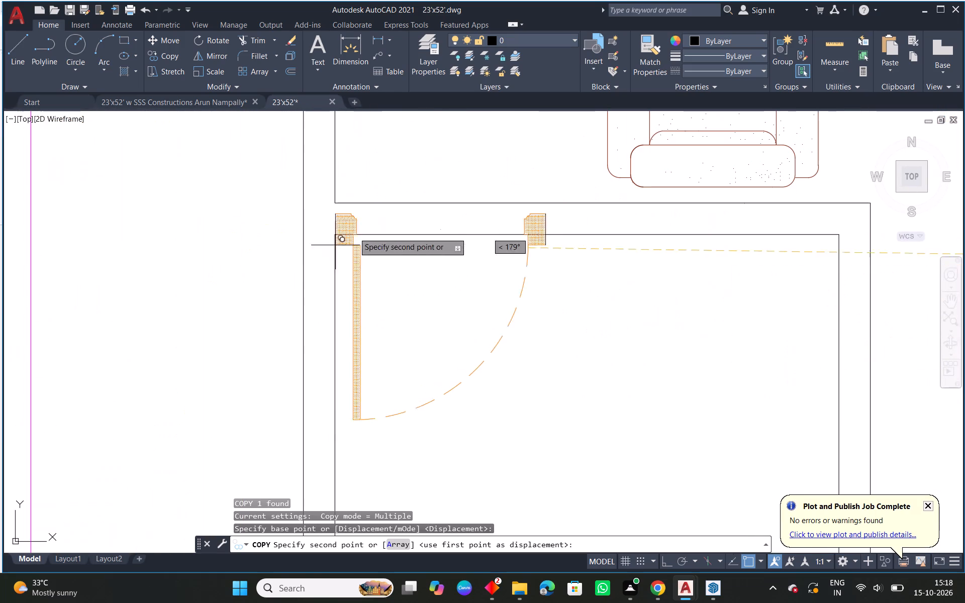
click(337, 231)
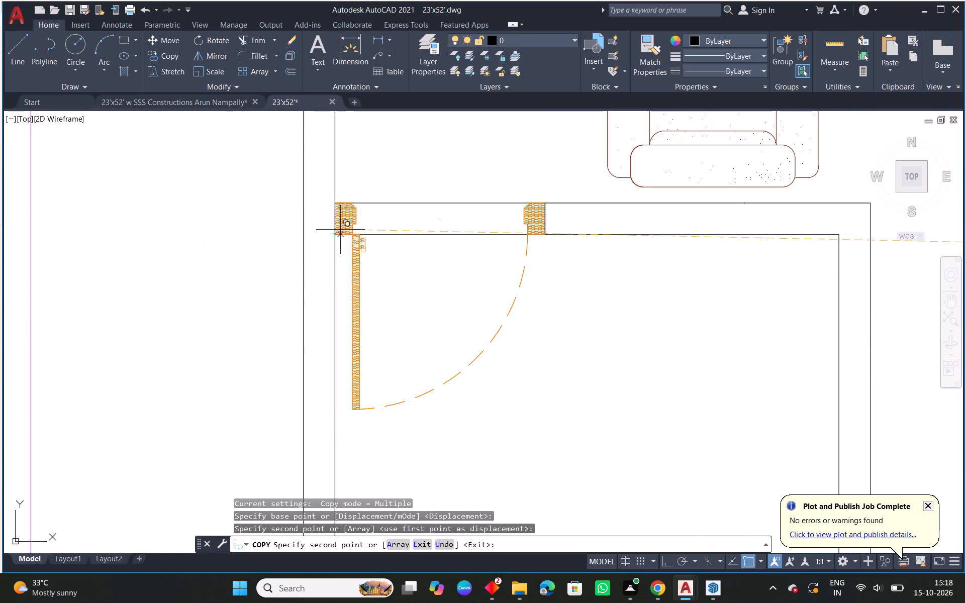
key(Escape)
Copy the WC from the existing 6'-0"x4'-0" toilet to the new small room, aligned to its lower inner corner opposite the door.
scroll(507, 256, down, 4)
middle_drag(632, 295, 389, 241)
scroll(388, 241, down, 2)
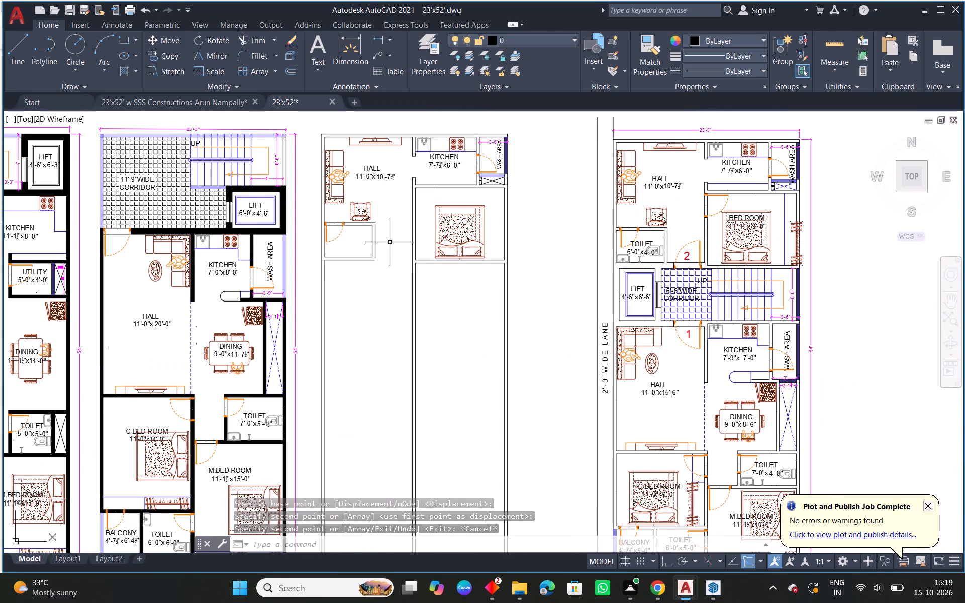
scroll(632, 243, up, 1)
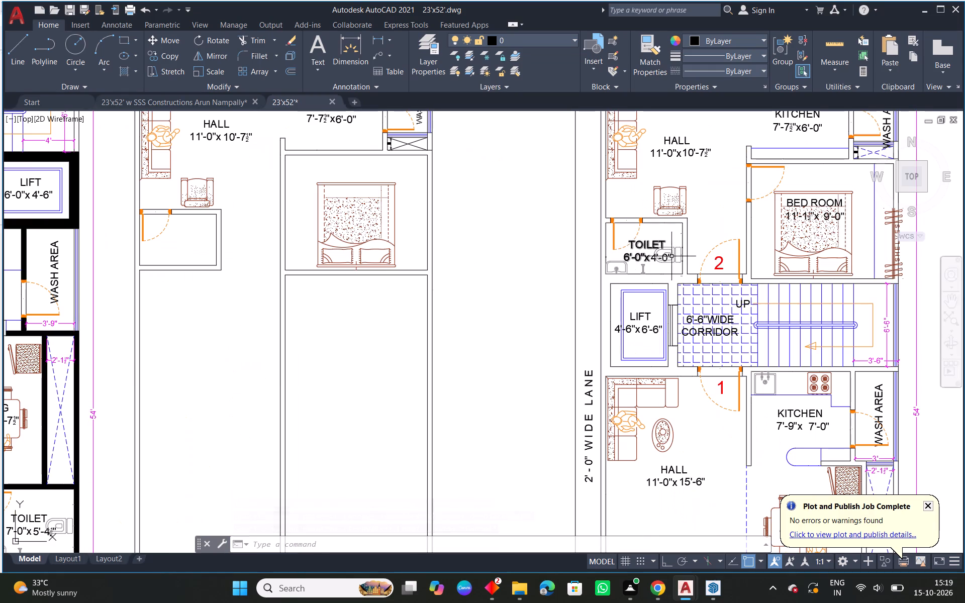
scroll(673, 256, up, 2)
click(677, 253)
text(CO)
key(space)
click(697, 308)
scroll(529, 225, down, 3)
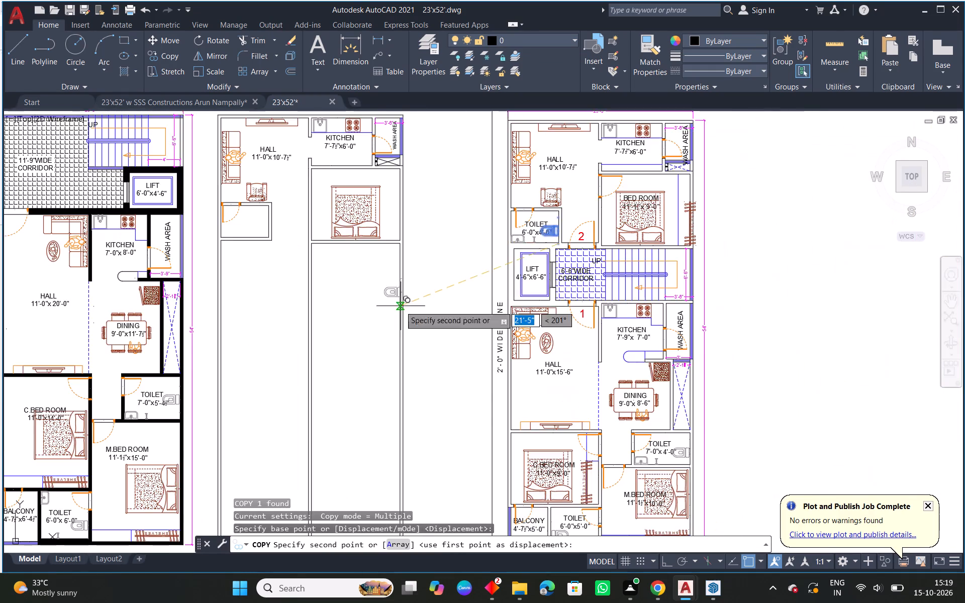
middle_drag(400, 306, 727, 294)
scroll(553, 188, up, 3)
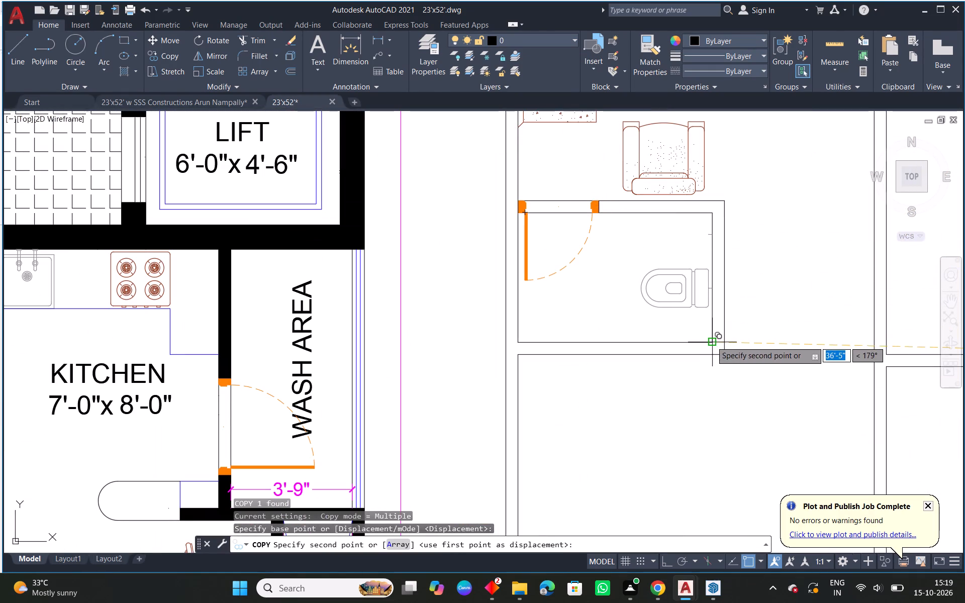
click(711, 341)
key(Escape)
Copy the washbasin and shower fitting from the existing 6'-0"x4'-0" toilet to the new toilet's lower wall, starting at the outer wall corner.
scroll(651, 315, down, 2)
middle_drag(799, 324, 354, 272)
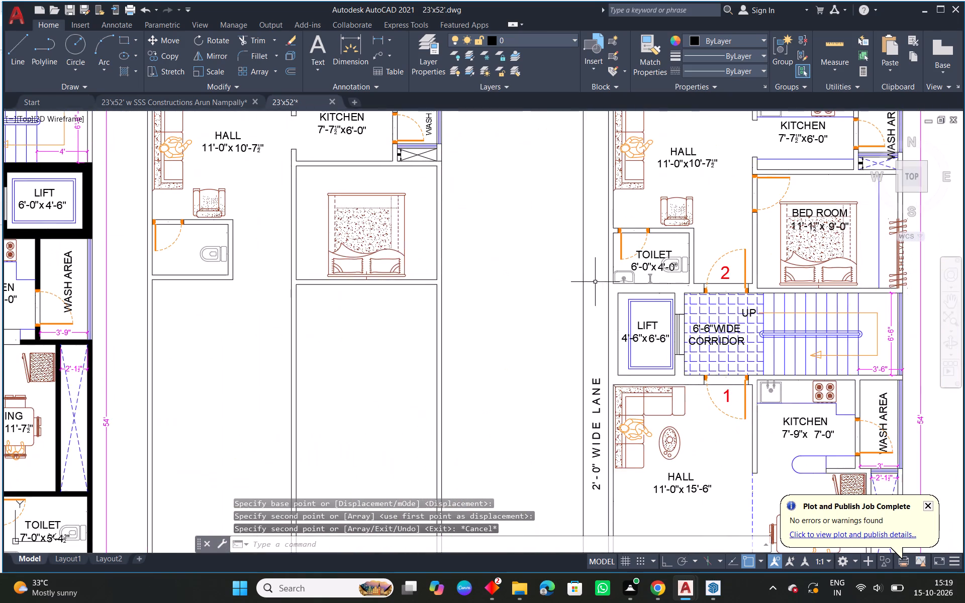
scroll(679, 271, up, 1)
scroll(628, 282, up, 1)
click(636, 280)
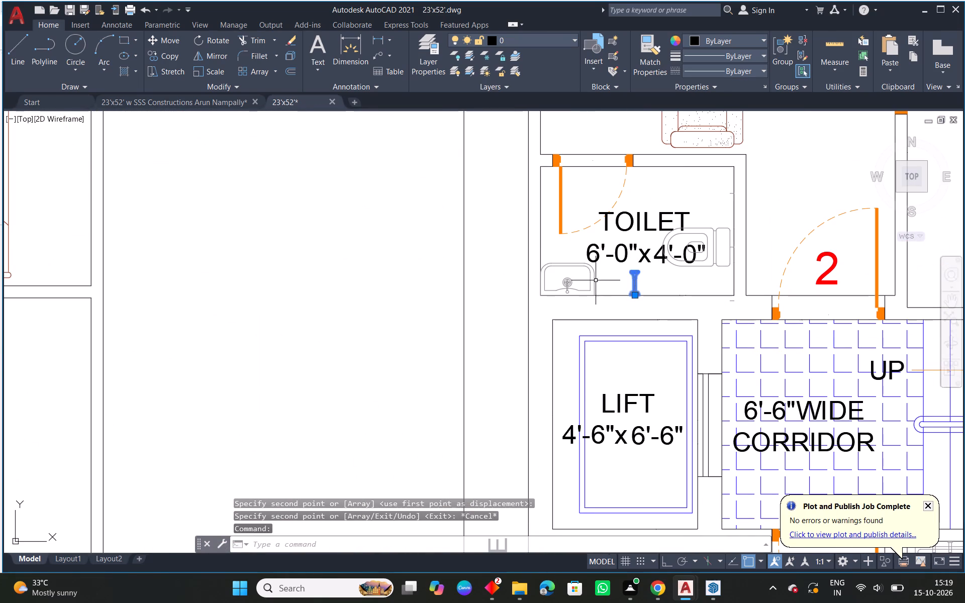
click(593, 281)
key(c)
text(O)
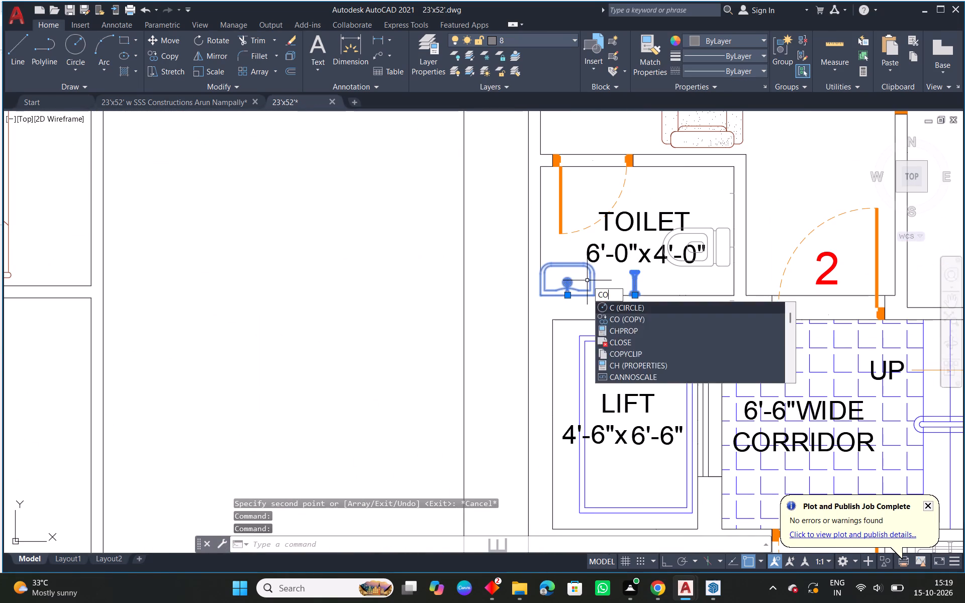
key(space)
click(537, 297)
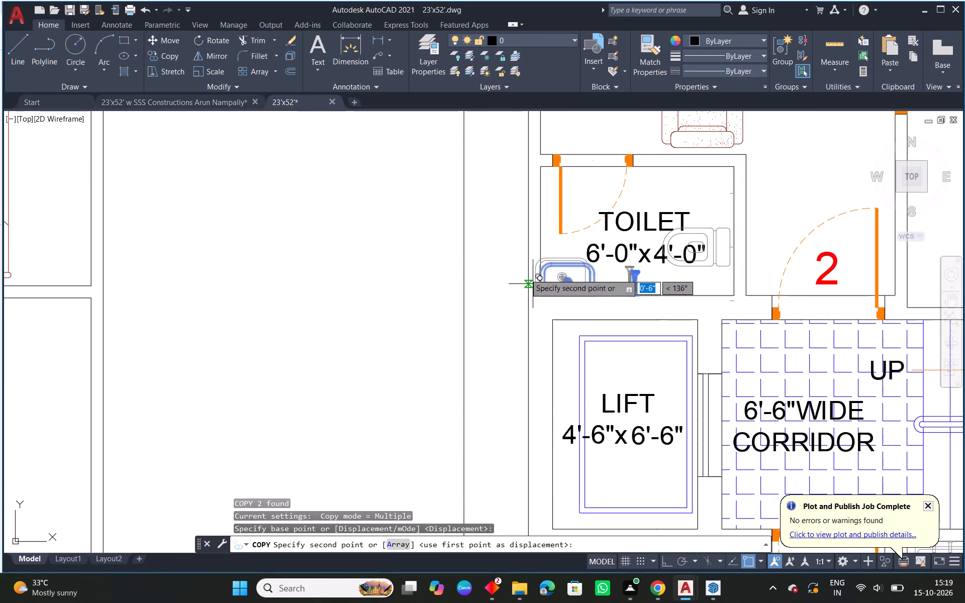
scroll(389, 286, down, 1)
middle_drag(384, 324, 798, 280)
middle_drag(269, 239, 530, 248)
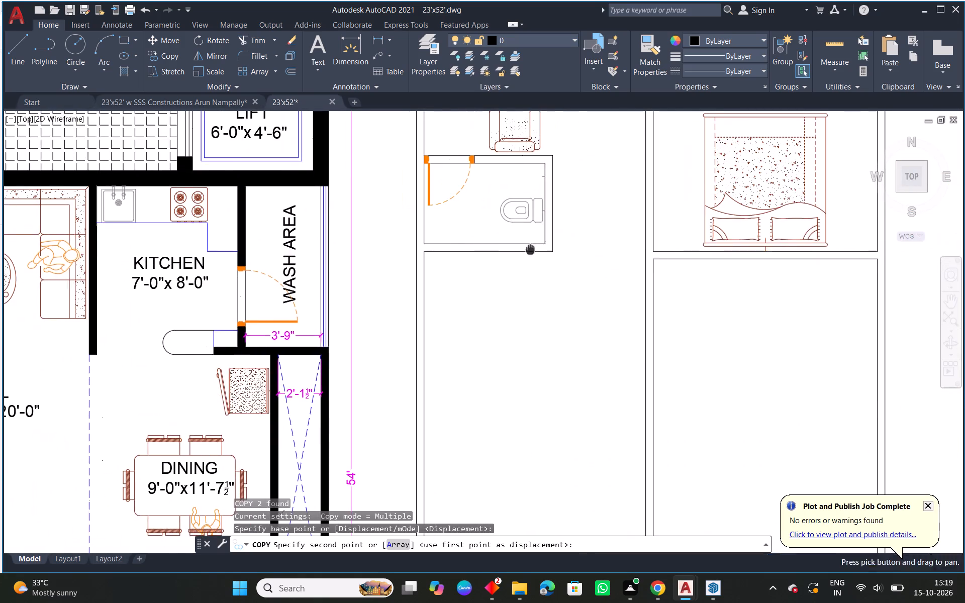
scroll(433, 246, up, 3)
click(390, 239)
key(Escape)
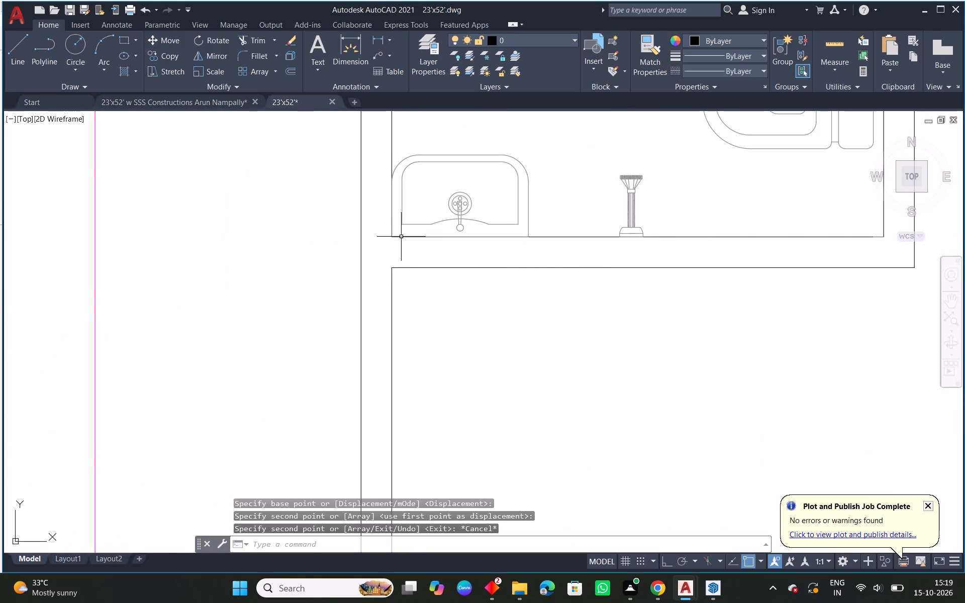
Copy the new hall's name and size label into the room below the kitchen, just above the bed.
scroll(543, 256, down, 3)
middle_drag(819, 265, 411, 277)
scroll(411, 277, down, 2)
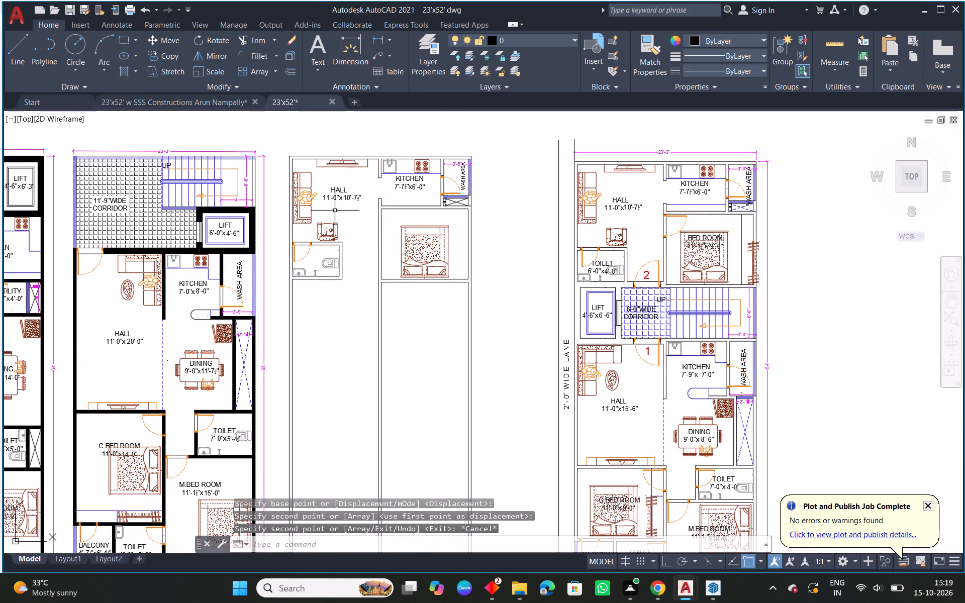
scroll(336, 197, up, 2)
click(360, 200)
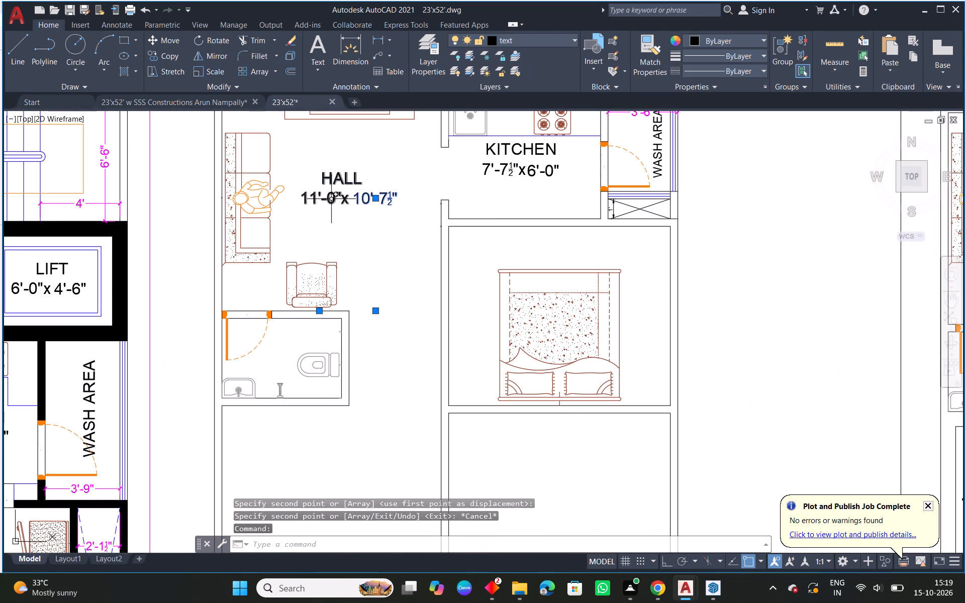
click(331, 199)
key(c)
text(O)
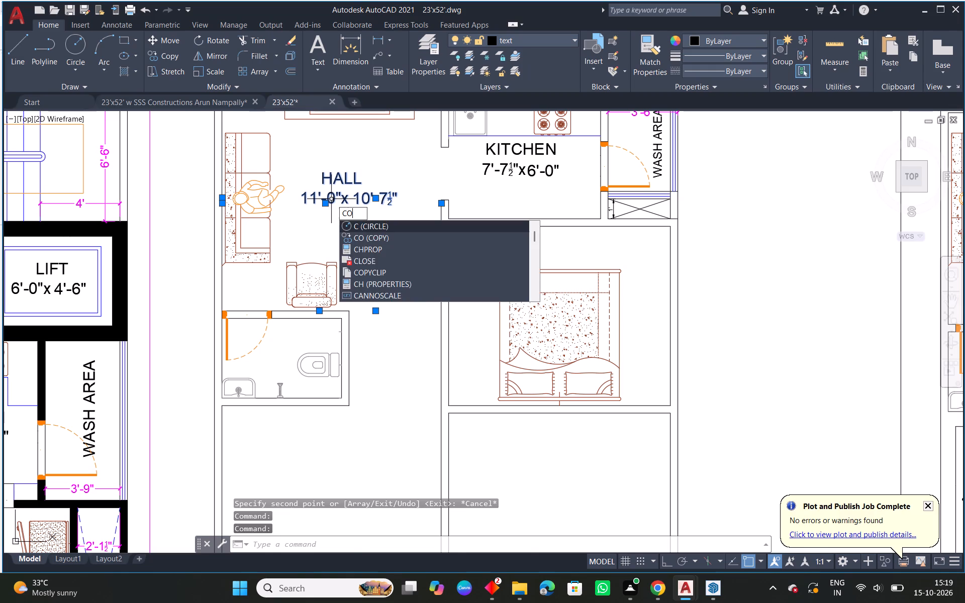
key(space)
click(330, 198)
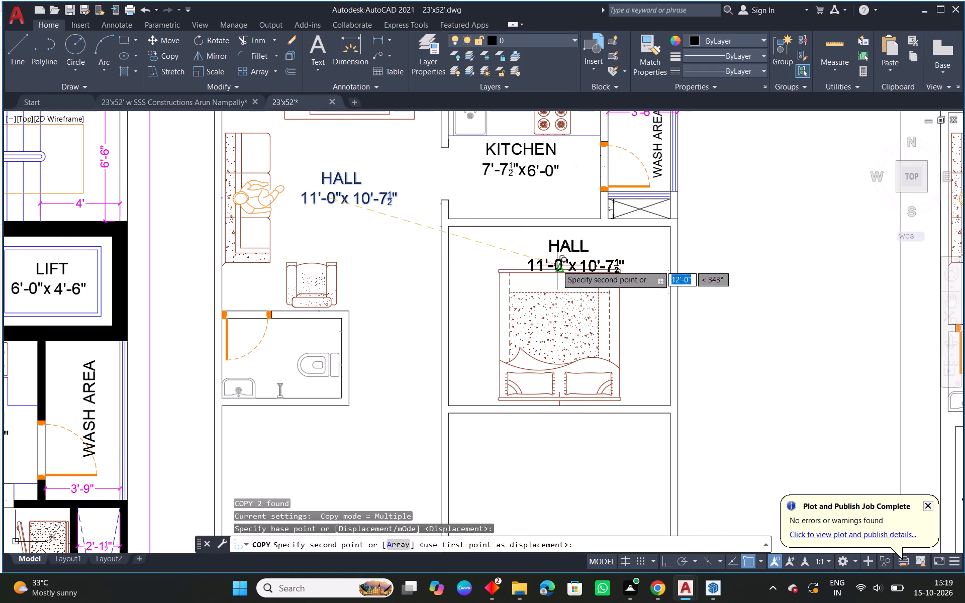
scroll(558, 262, up, 1)
click(539, 263)
key(Escape)
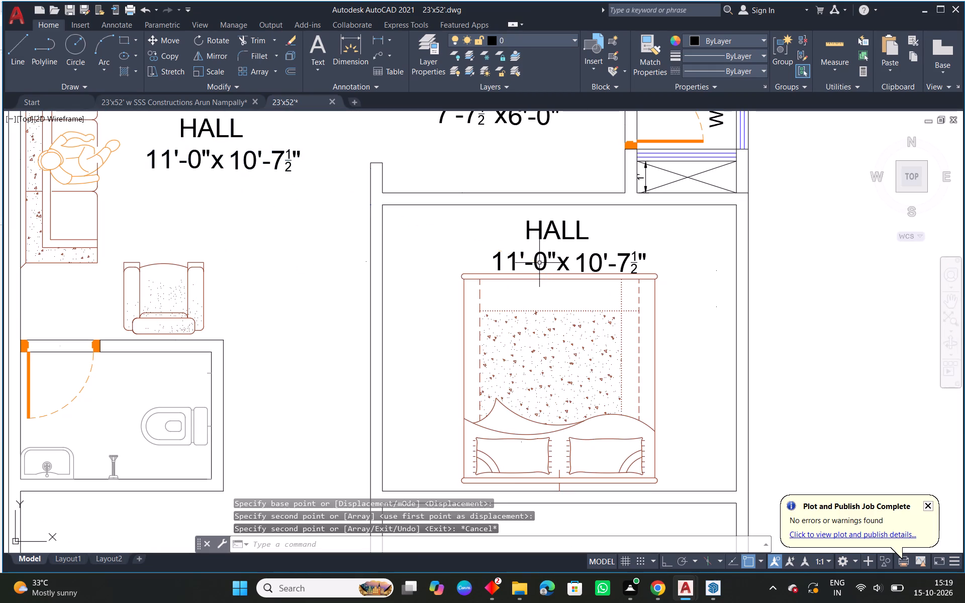
Stretch the copied label's width dimension to the bed's room inner wall face on the hall side, making it 10'-6".
click(534, 267)
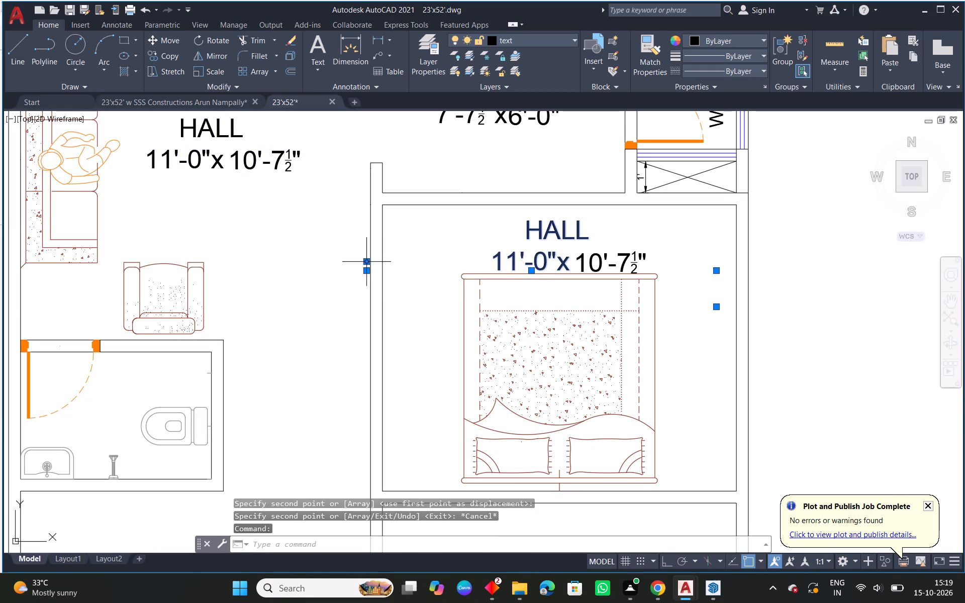
click(366, 261)
click(380, 271)
key(Escape)
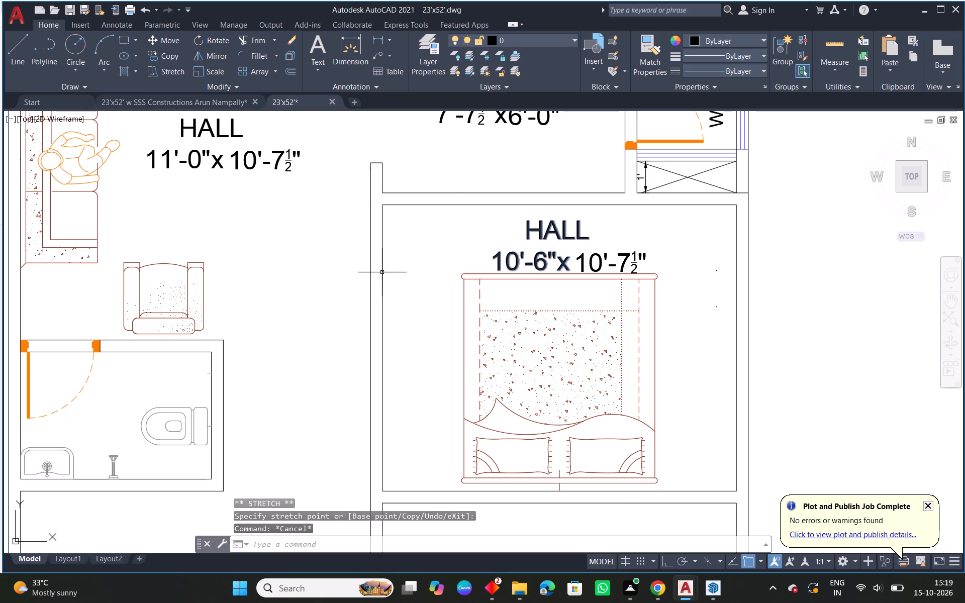
Join the two line segments along the hall-side face of the wall between the hall and the bed's room.
key(j)
key(space)
click(368, 280)
click(367, 242)
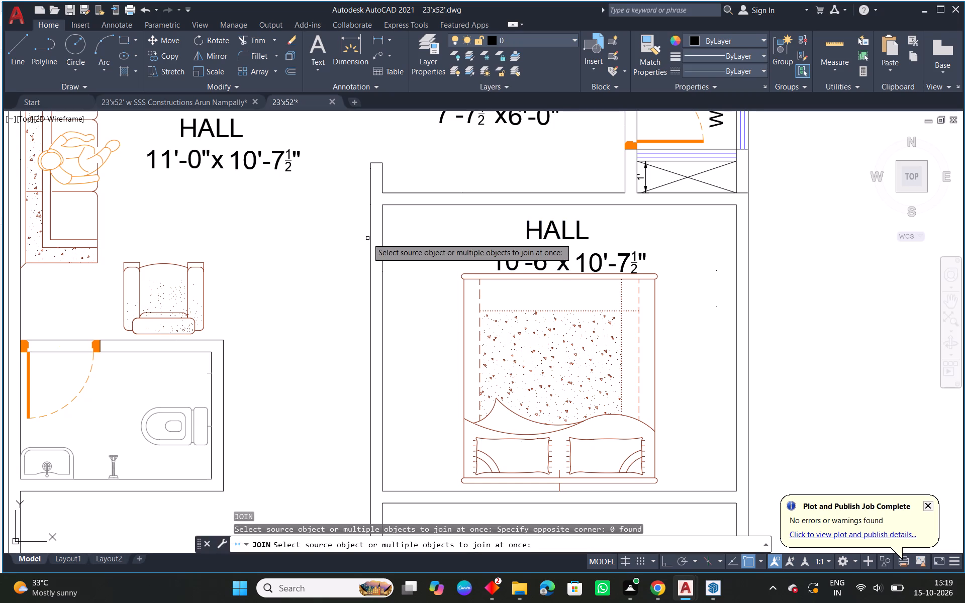
click(369, 234)
click(371, 189)
right_click(371, 189)
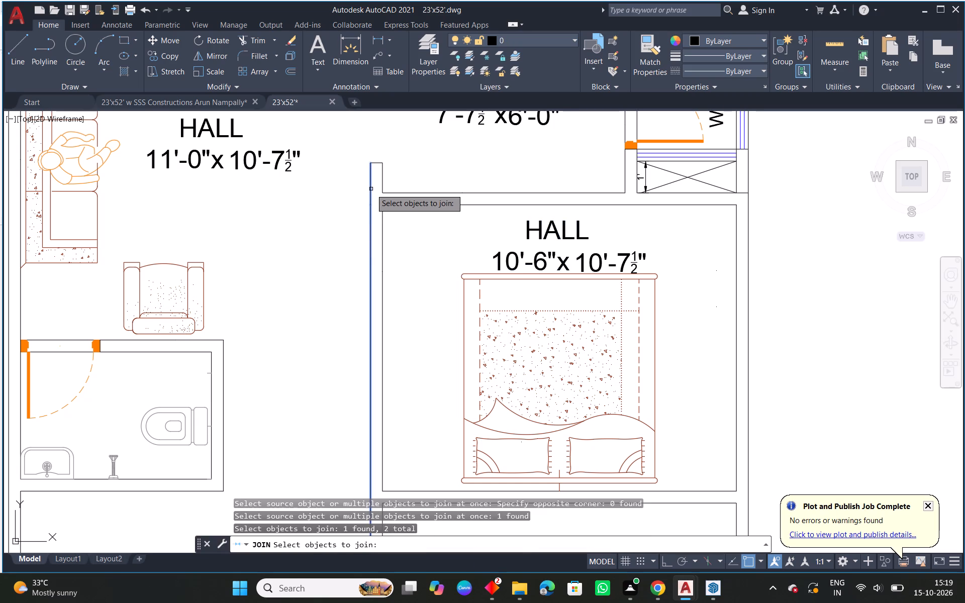
Stretch the width dimension's other end to the room's opposite inner wall face, making it 11'-1½".
click(540, 262)
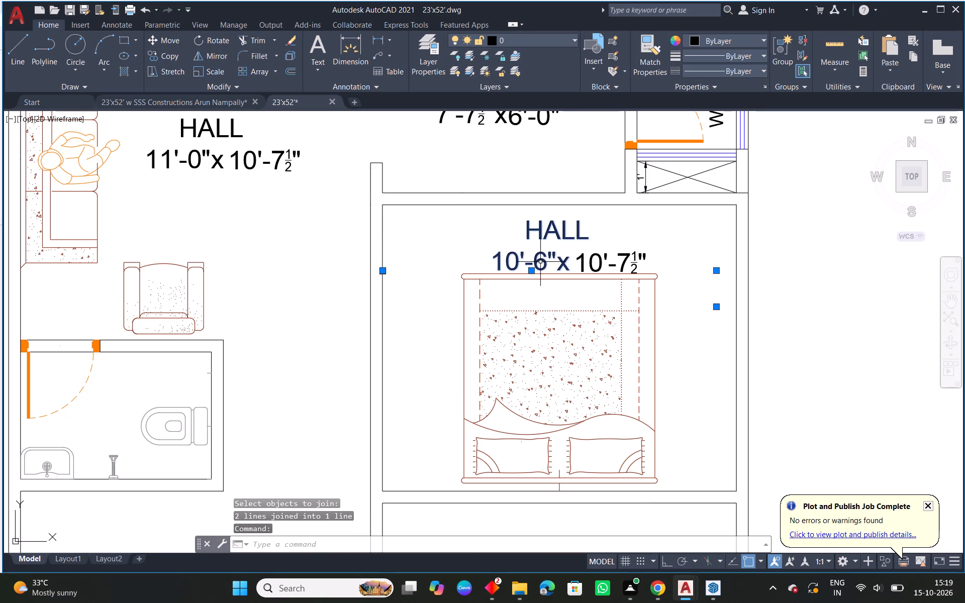
click(715, 307)
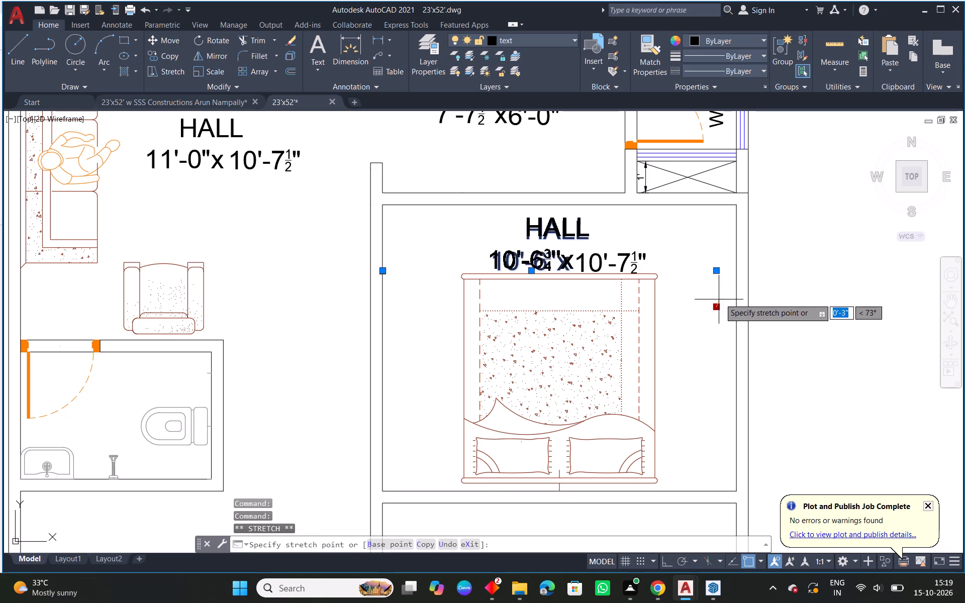
click(734, 286)
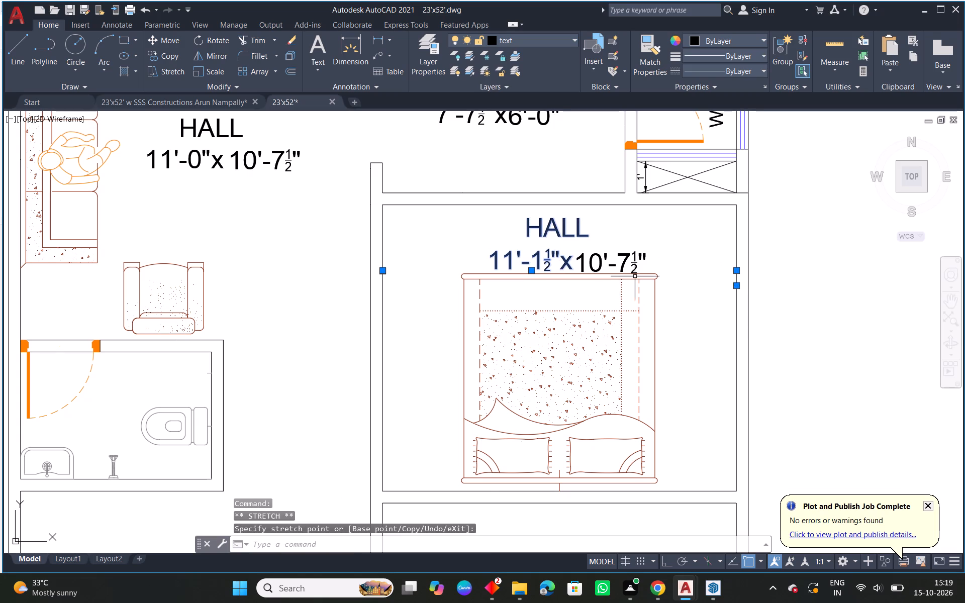
key(Escape)
Stretch the copied 10'-7½" dimension between the upper and lower inner wall faces of the bed's room, making it 9'-0".
click(603, 263)
scroll(612, 286, down, 1)
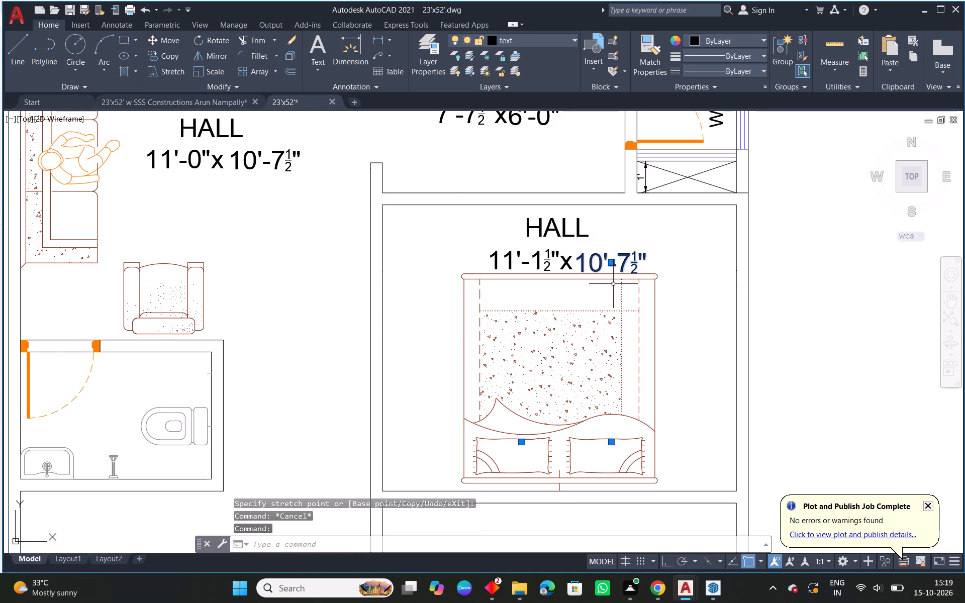
middle_drag(633, 251, 601, 304)
scroll(554, 230, up, 1)
click(554, 225)
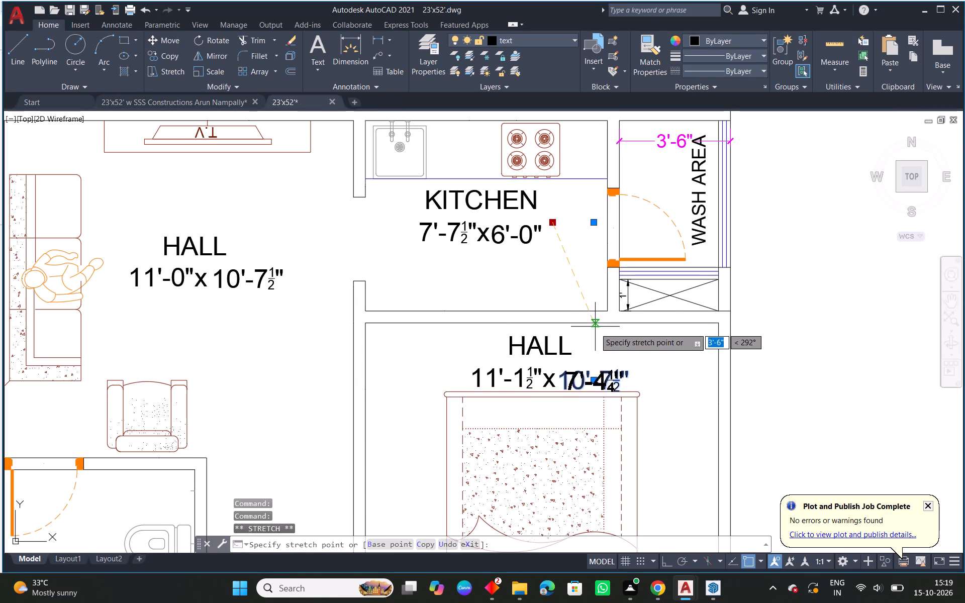
click(596, 321)
middle_drag(649, 360, 638, 213)
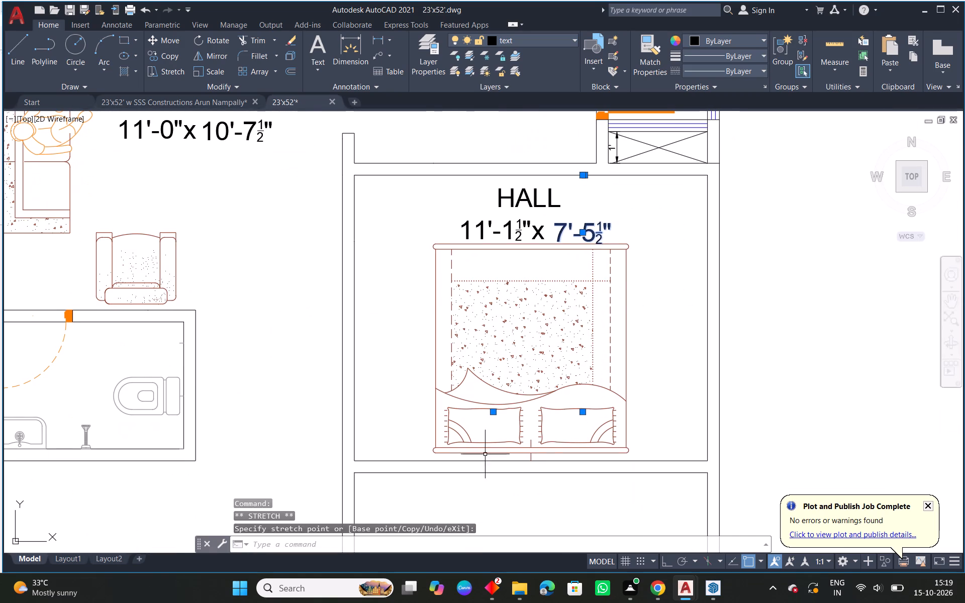
click(492, 414)
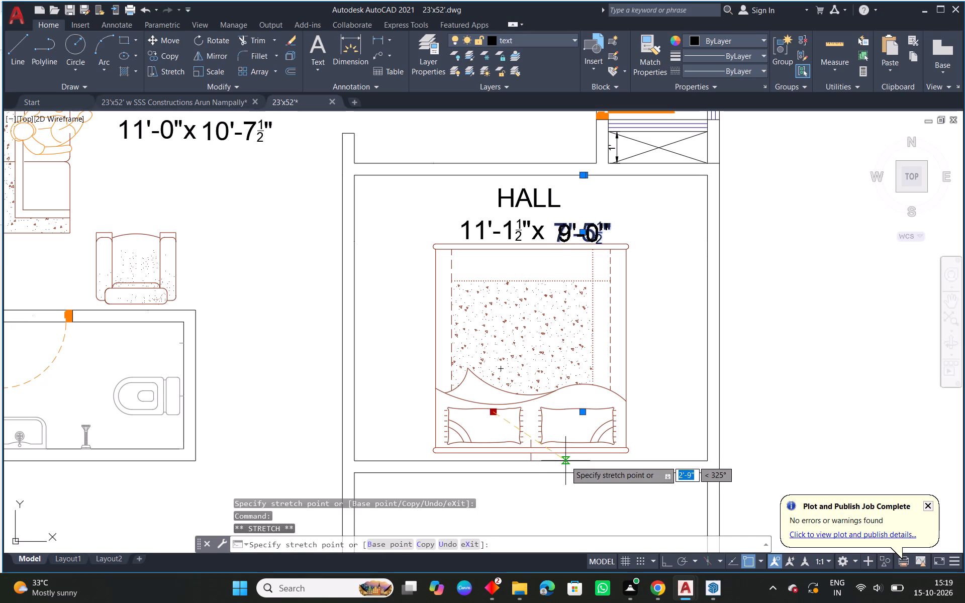
click(565, 461)
middle_drag(619, 334, 549, 387)
scroll(549, 387, down, 3)
key(Escape)
Replace HALL with M.BED ROOM in the copied label and widen its text box so the name fits on one line.
middle_drag(671, 369, 488, 321)
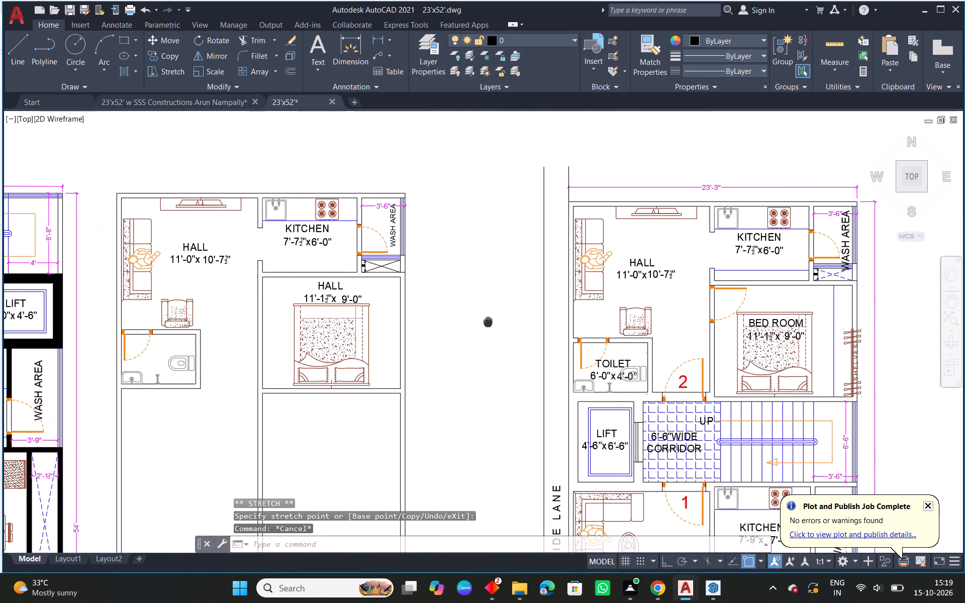
middle_drag(488, 321, 583, 316)
scroll(434, 278, up, 3)
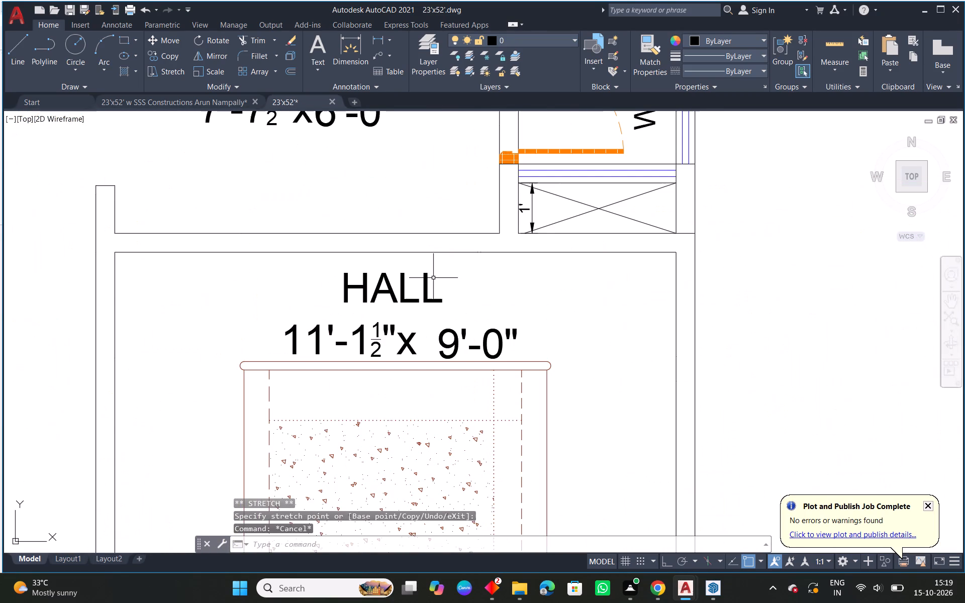
text(ED)
key(space)
click(430, 301)
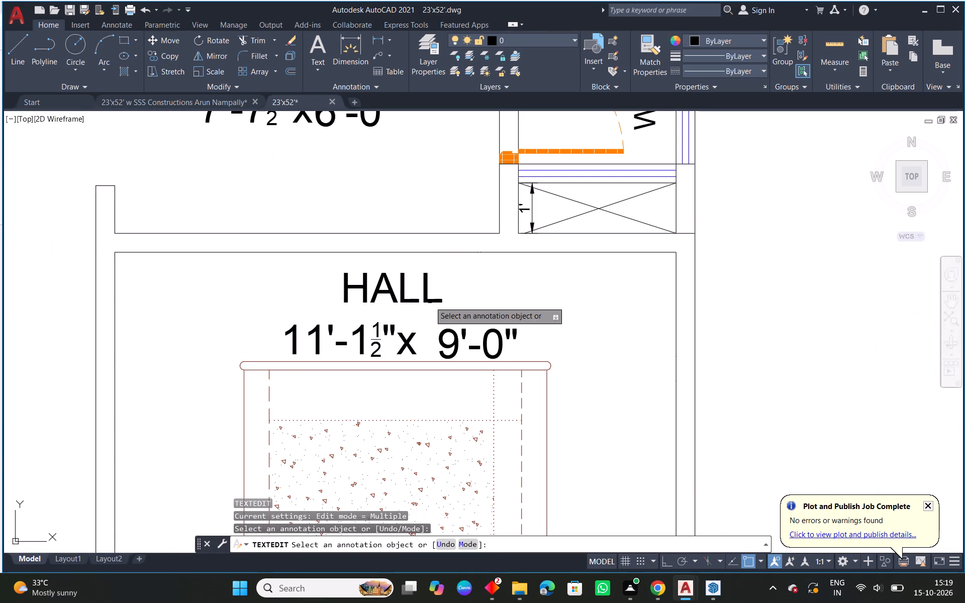
click(429, 297)
drag(448, 290, 337, 283)
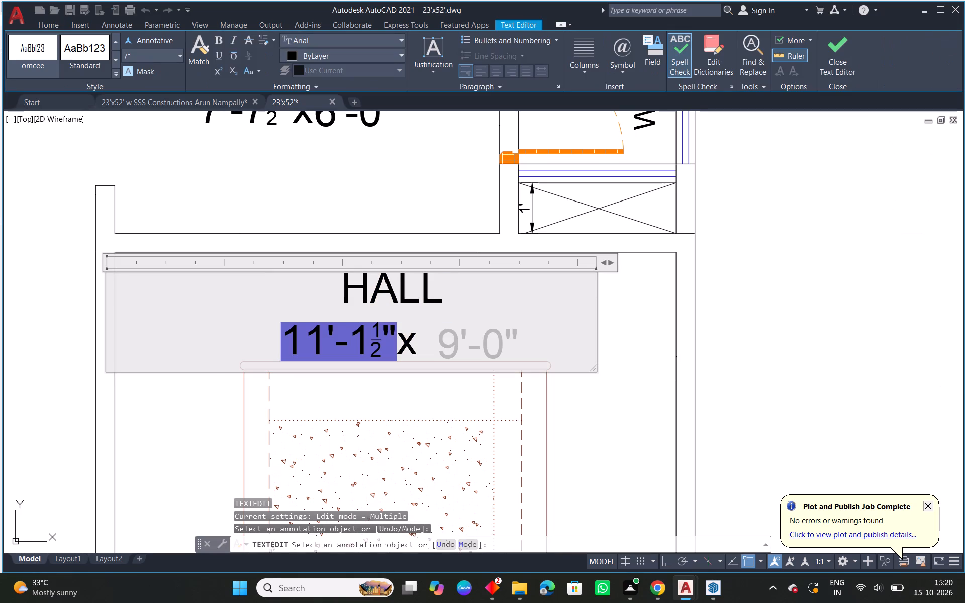
key(BackSpace)
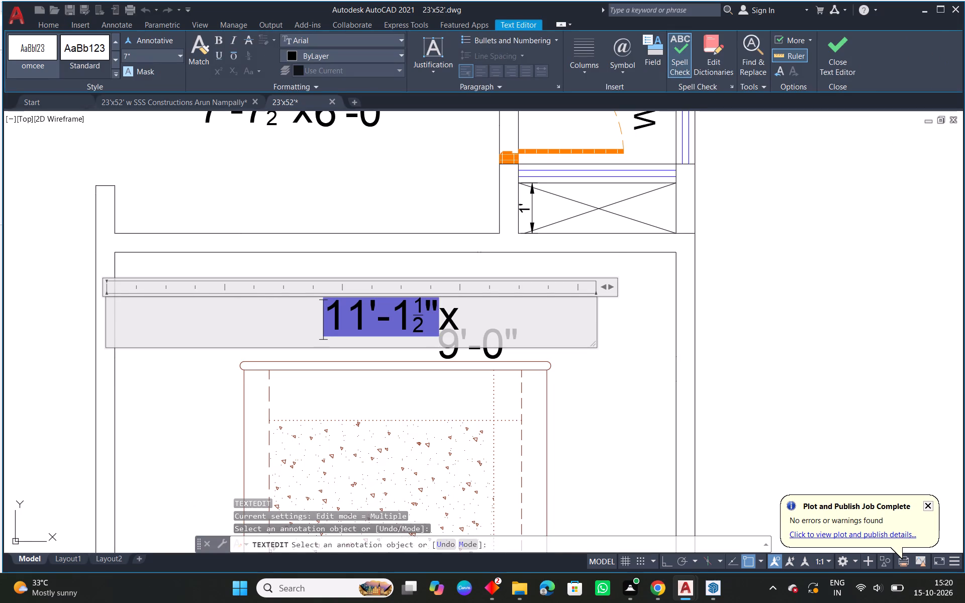
key(space)
key(m)
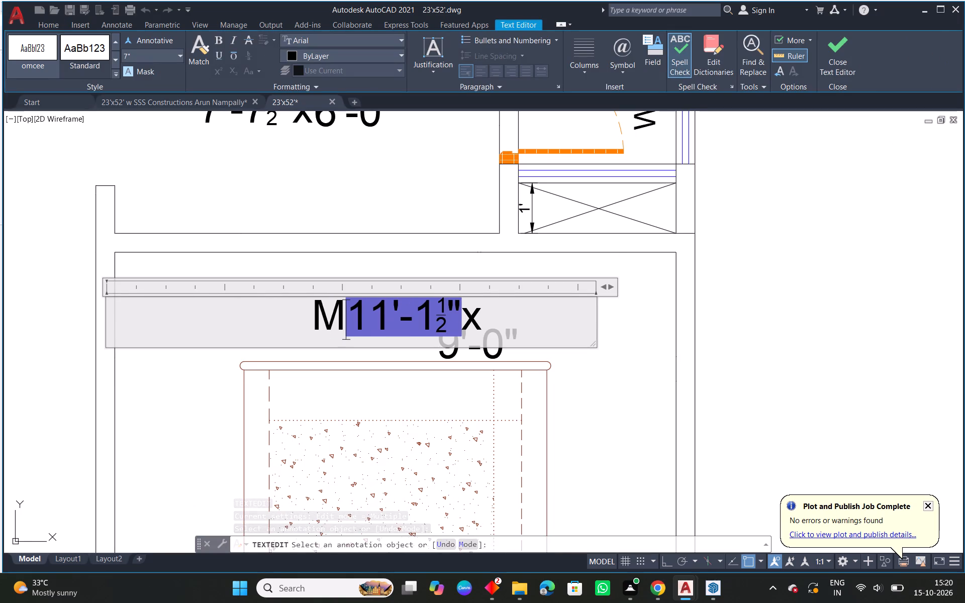
text(.BED ROOM)
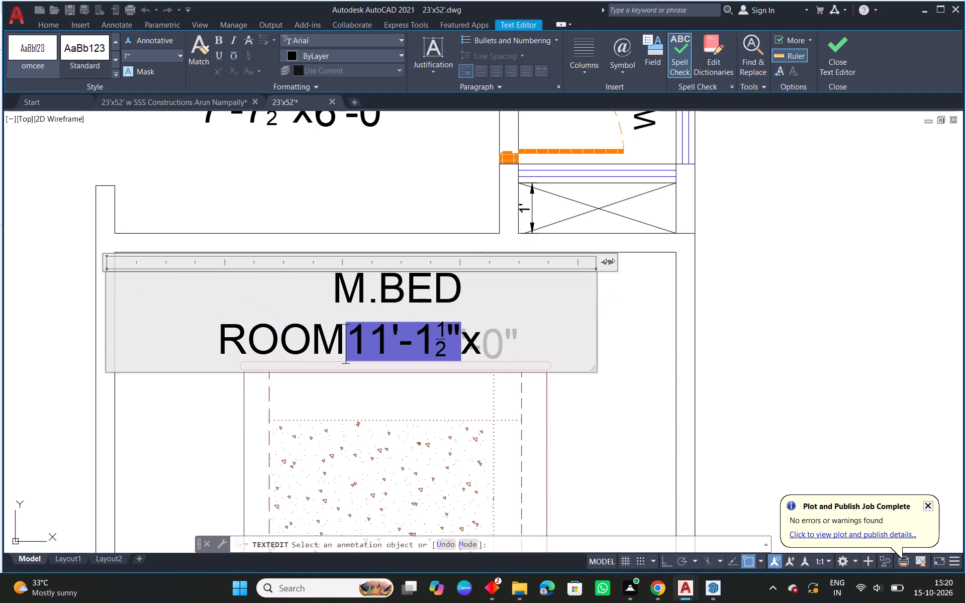
drag(610, 260, 597, 285)
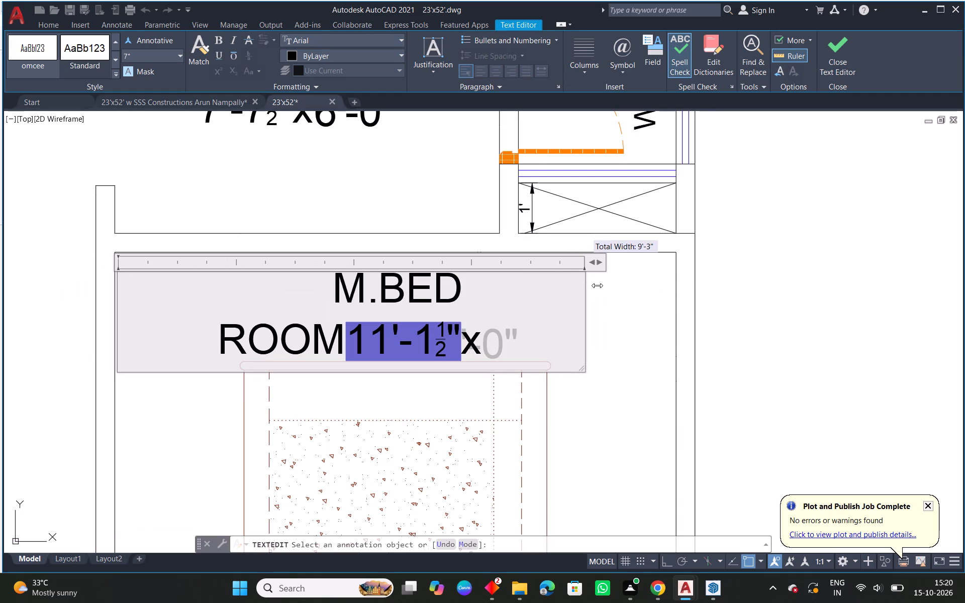
drag(597, 285, 643, 287)
key(Return)
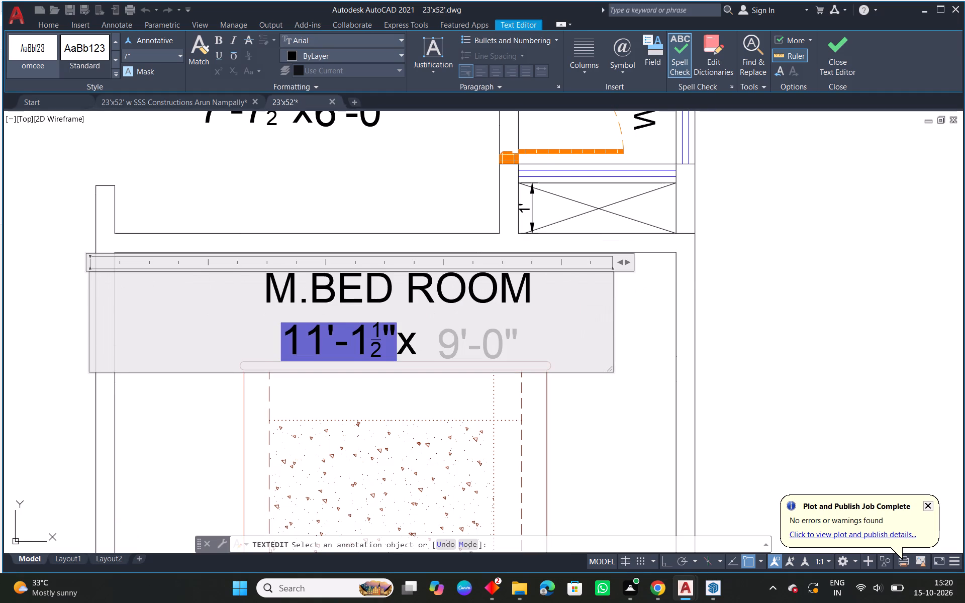
click(615, 373)
key(Escape)
Move the 9'-0" text of the bedroom label closer to the x and level with the 11'-1½" width.
scroll(512, 342, down, 2)
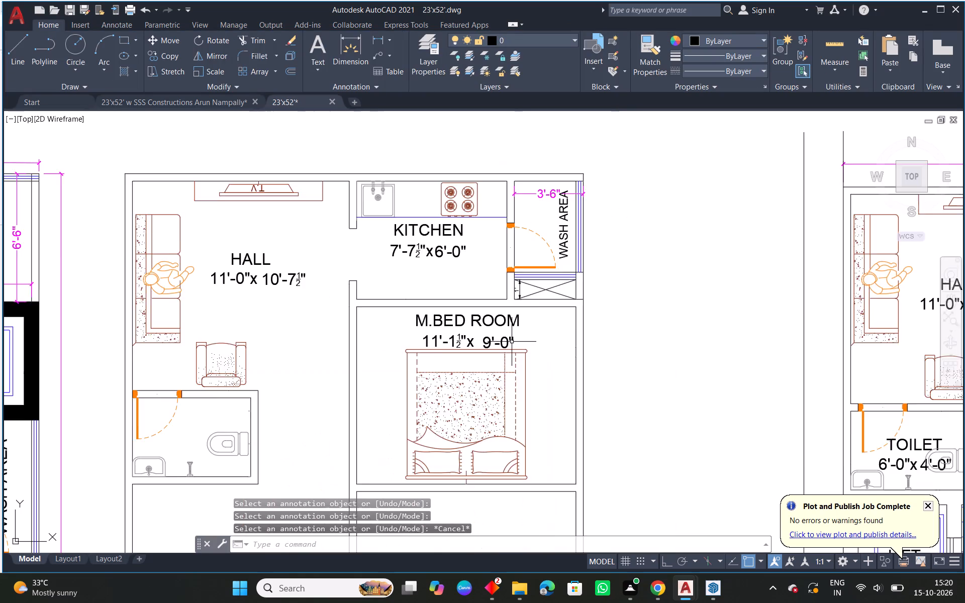
scroll(512, 342, down, 1)
middle_drag(594, 387, 526, 317)
scroll(427, 272, up, 4)
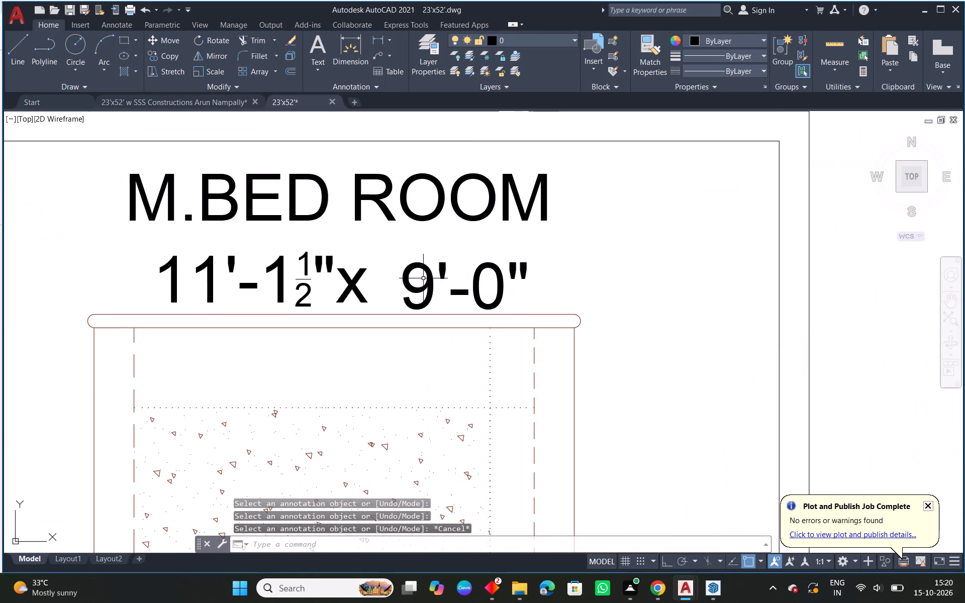
click(419, 286)
scroll(418, 286, up, 1)
click(406, 293)
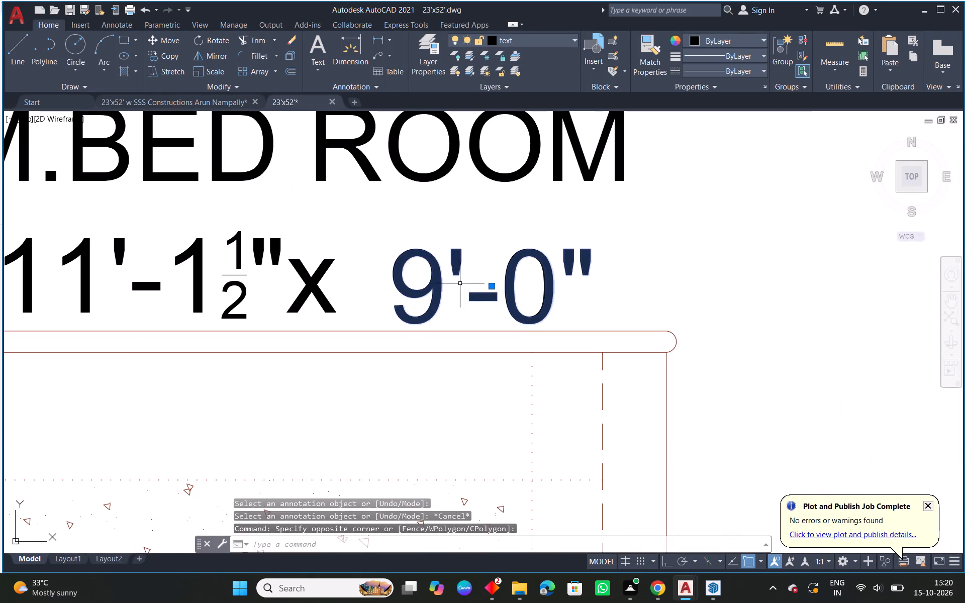
click(492, 287)
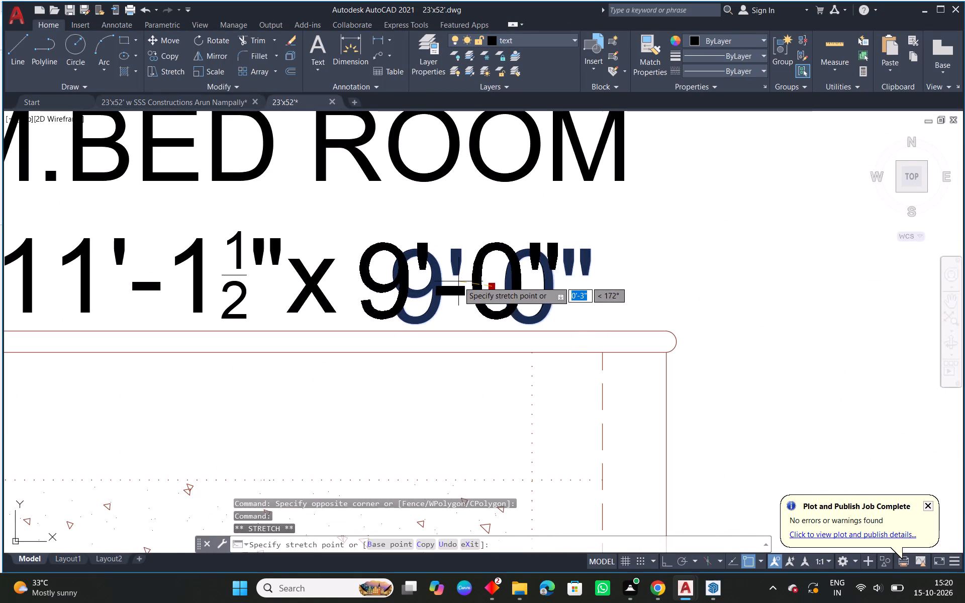
click(457, 281)
key(Escape)
scroll(528, 321, down, 2)
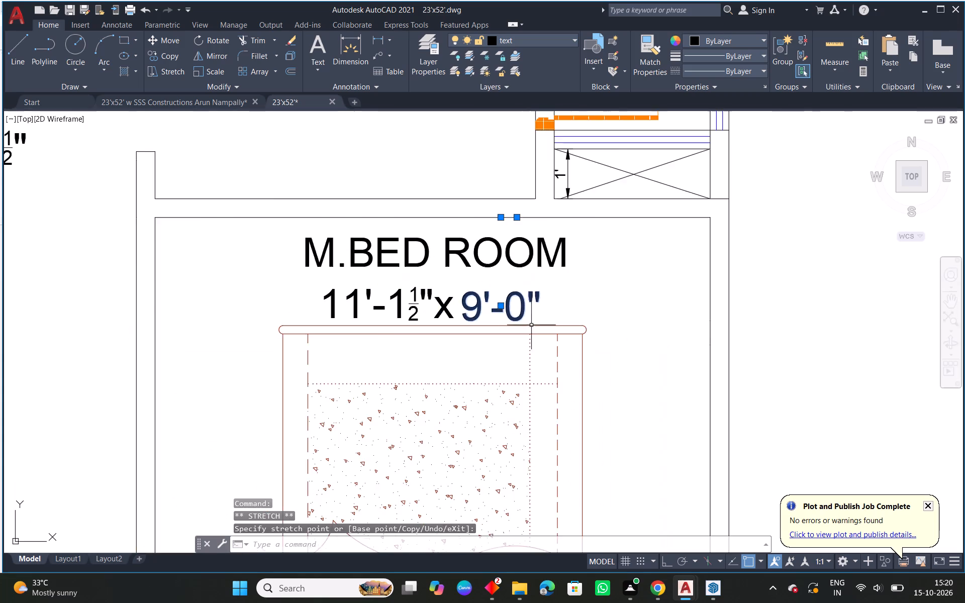
scroll(538, 328, down, 1)
scroll(566, 373, down, 1)
middle_drag(689, 389, 611, 336)
scroll(576, 328, down, 1)
key(Escape)
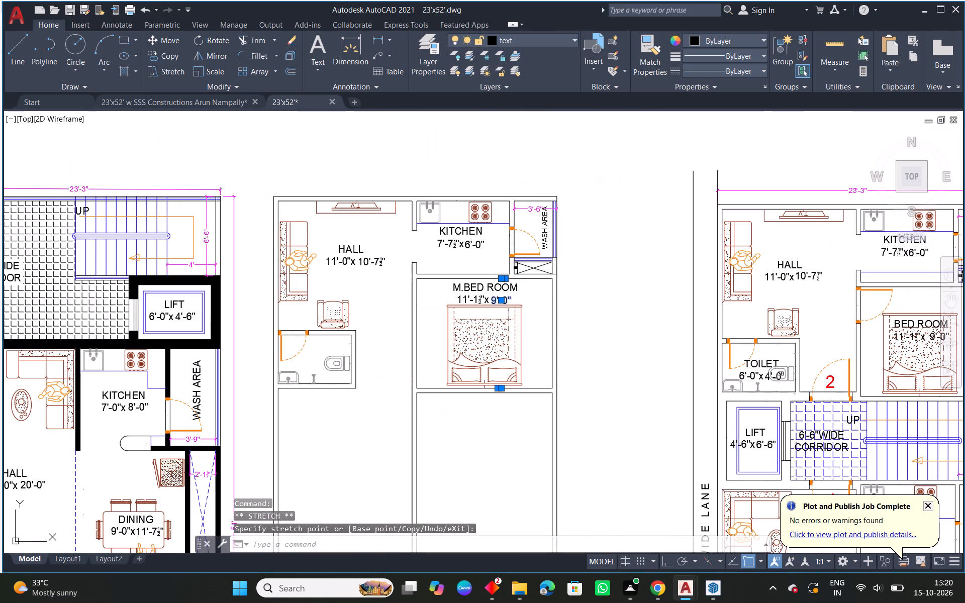
Change the M.BED ROOM label in the new plan to read BED ROOM.
middle_drag(604, 337, 542, 331)
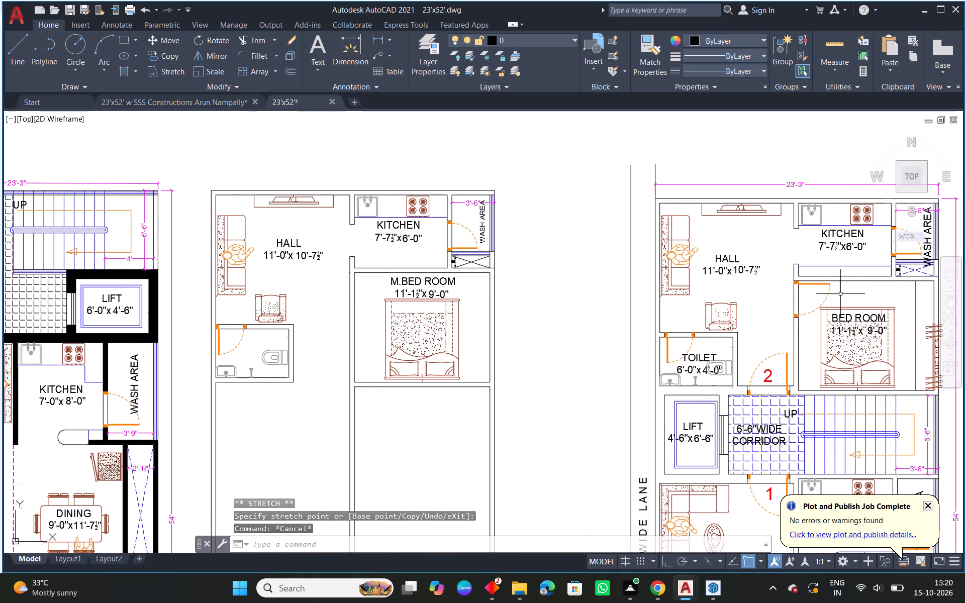
click(828, 291)
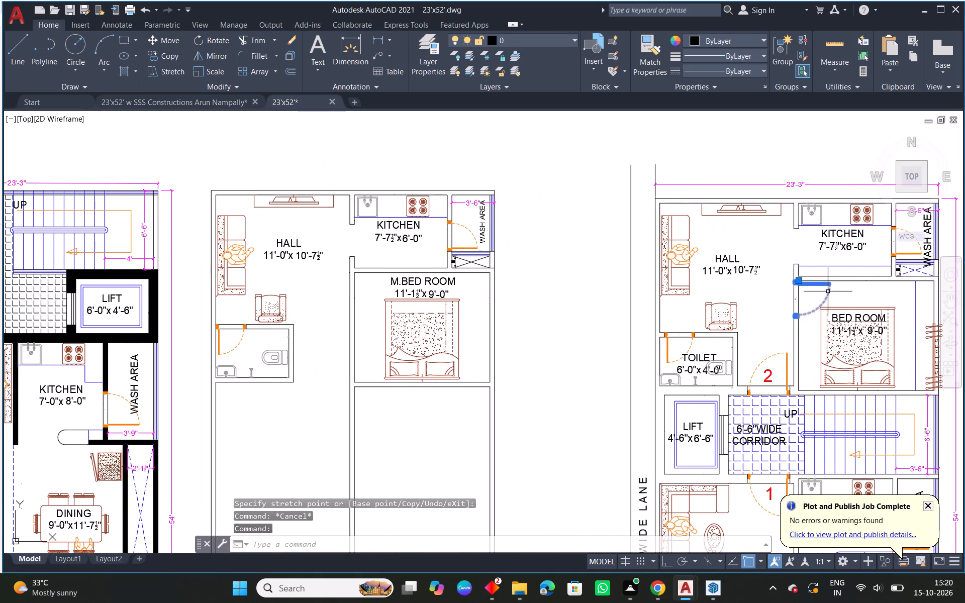
key(Escape)
scroll(404, 307, up, 2)
text(ED)
key(space)
click(383, 252)
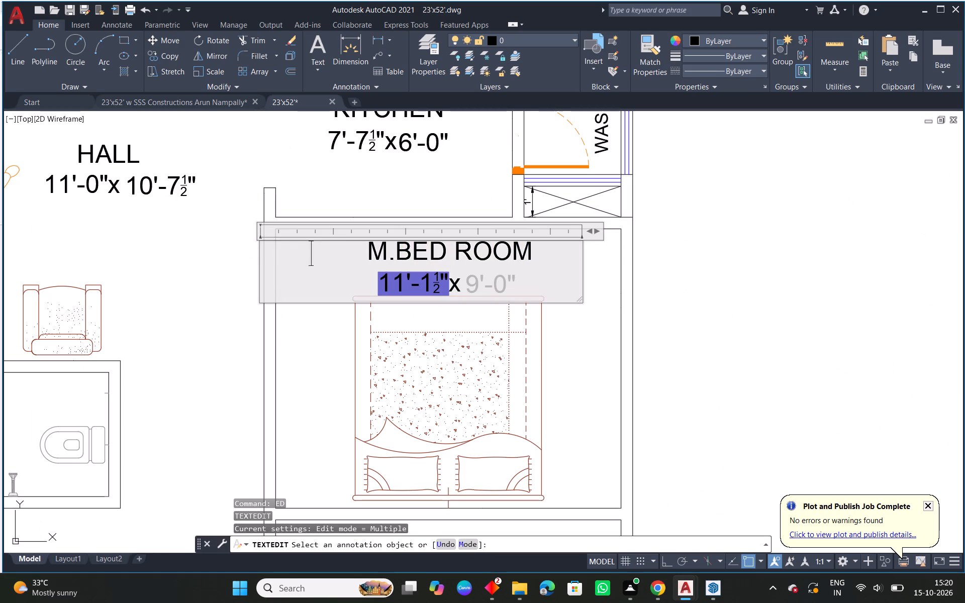
drag(387, 252, 374, 252)
key(BackSpace)
key(b)
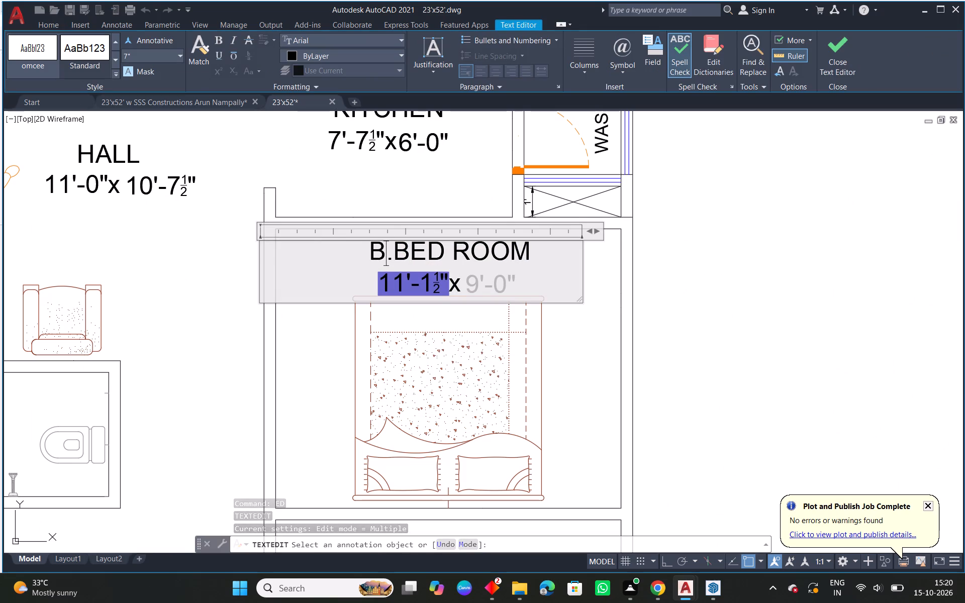
drag(392, 248, 370, 253)
key(BackSpace)
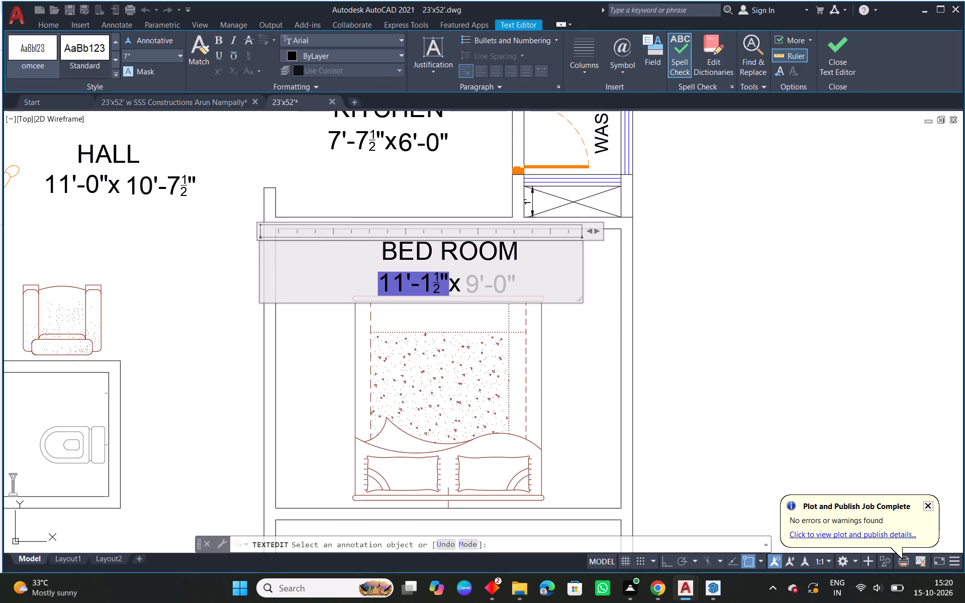
click(614, 300)
key(Escape)
Copy the bedroom door from the existing two-unit plan into the new plan's bedroom wall opening, at its upper wall corner.
scroll(578, 327, down, 2)
middle_drag(671, 347, 505, 329)
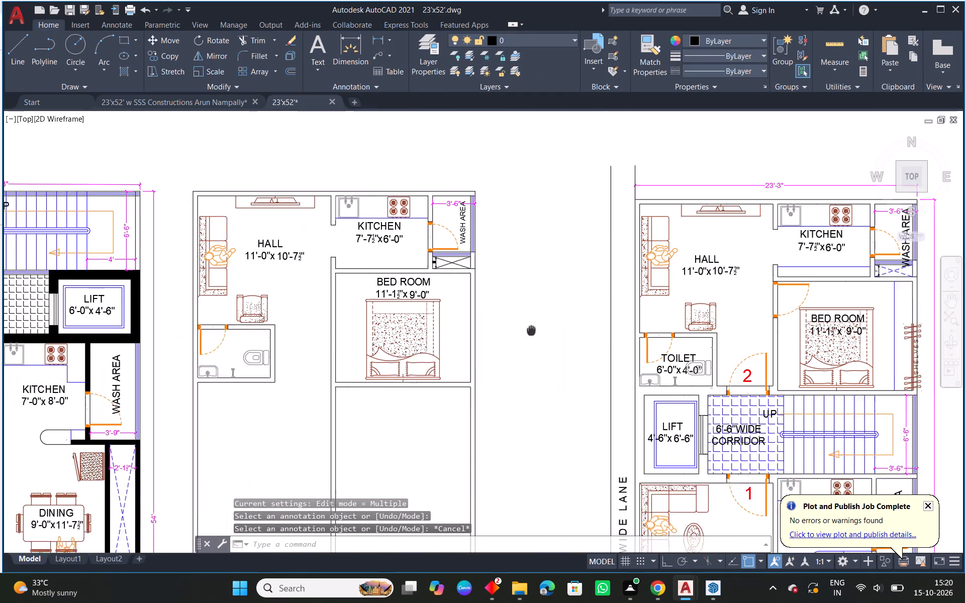
middle_drag(505, 329, 482, 329)
click(741, 294)
text(CO)
key(space)
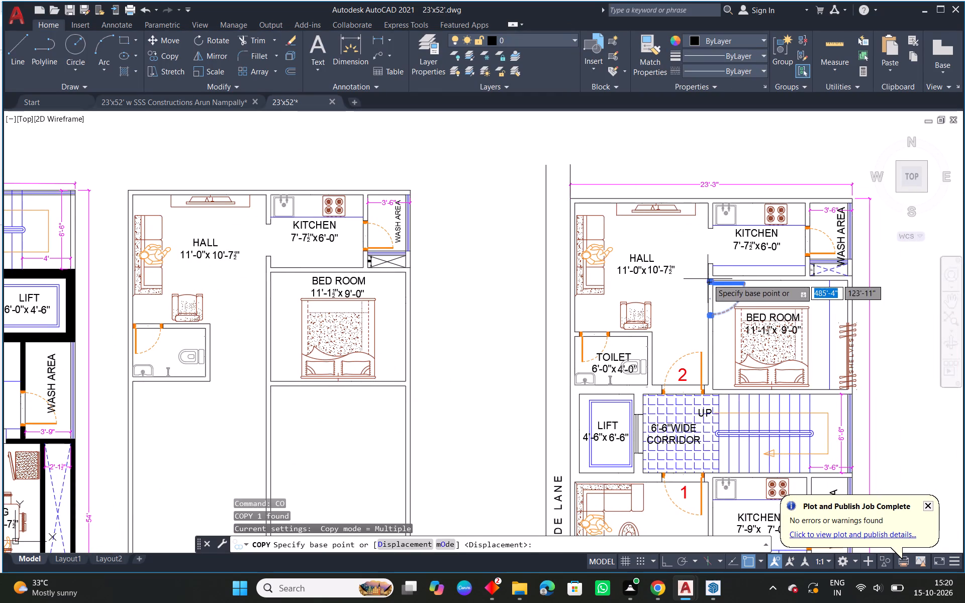
click(708, 279)
scroll(269, 273, up, 3)
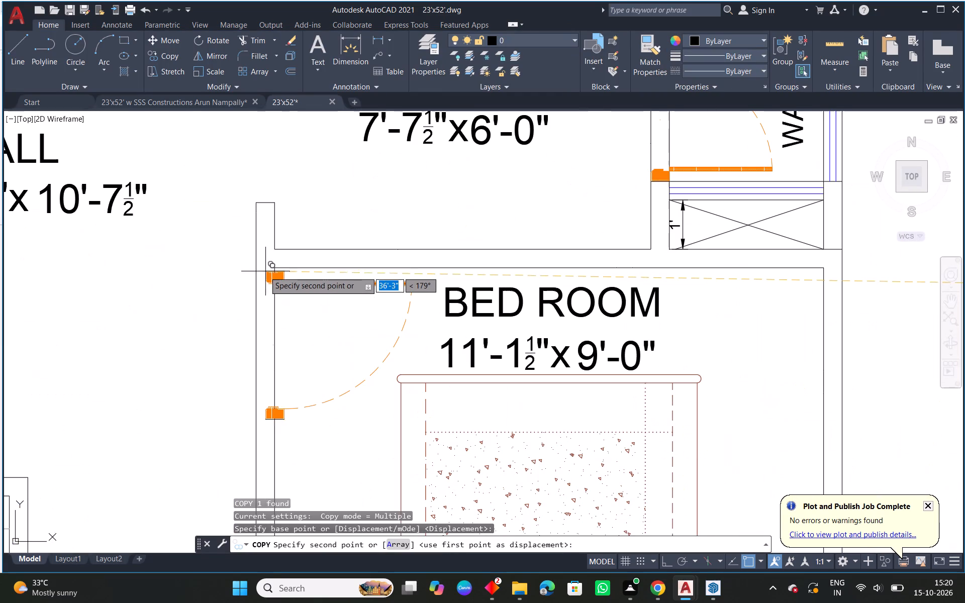
click(252, 268)
key(Escape)
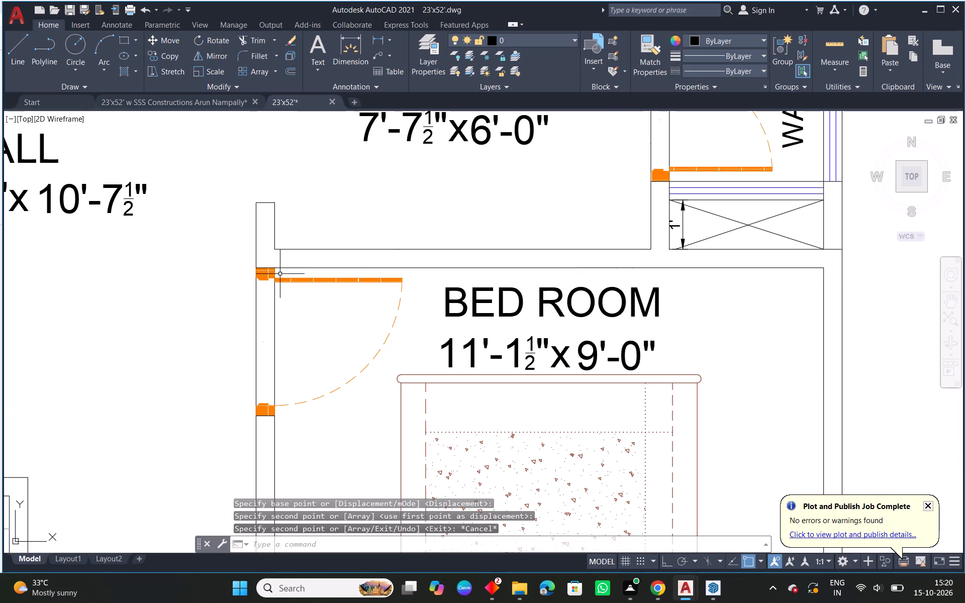
Compare the new plan's bedroom, toilet and empty lower area with the existing two-unit plan.
scroll(309, 286, down, 2)
middle_drag(511, 382, 524, 323)
scroll(524, 325, down, 1)
middle_drag(682, 388, 623, 383)
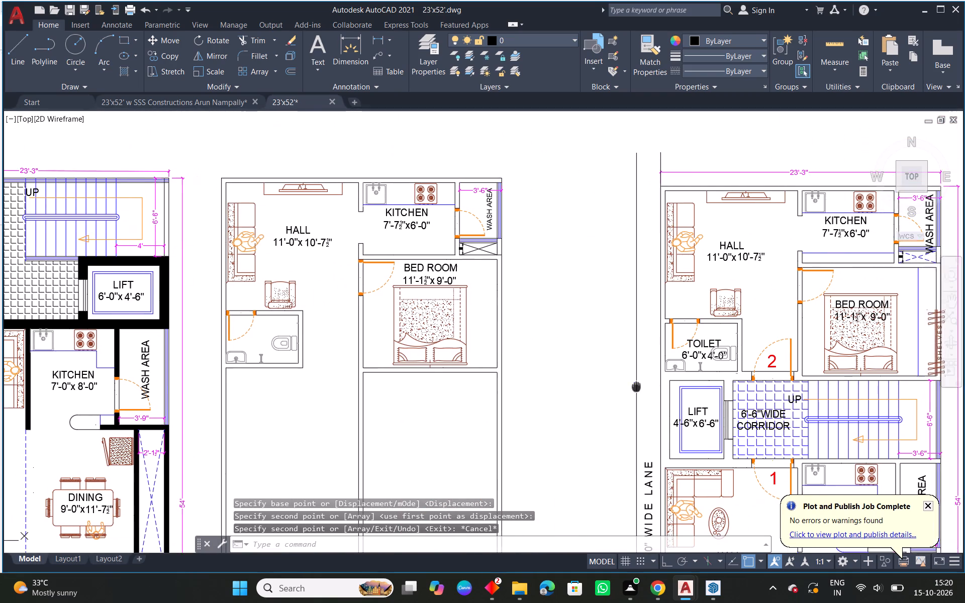
middle_drag(623, 383, 610, 382)
middle_drag(563, 391, 534, 393)
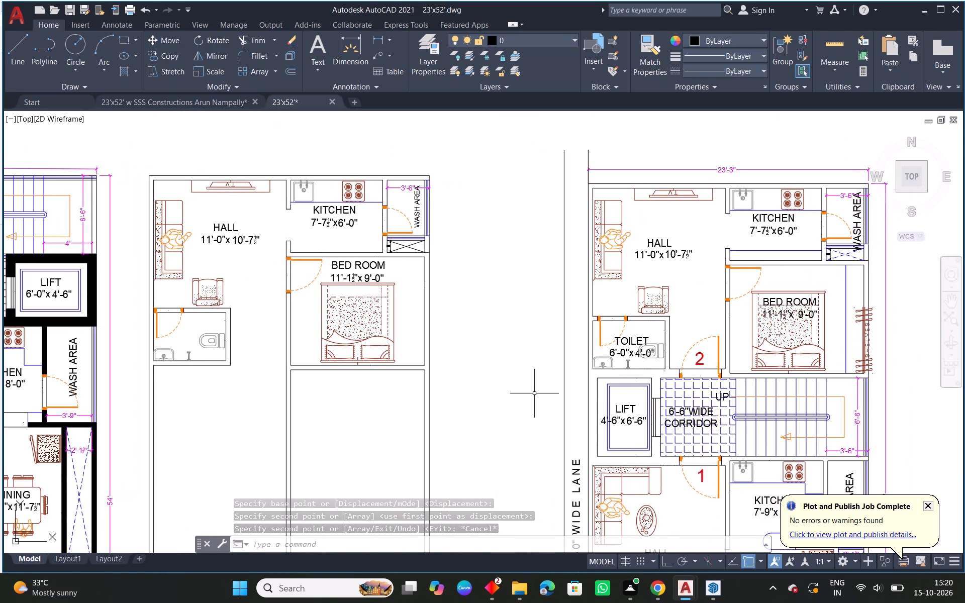
key(Escape)
middle_drag(432, 395, 439, 365)
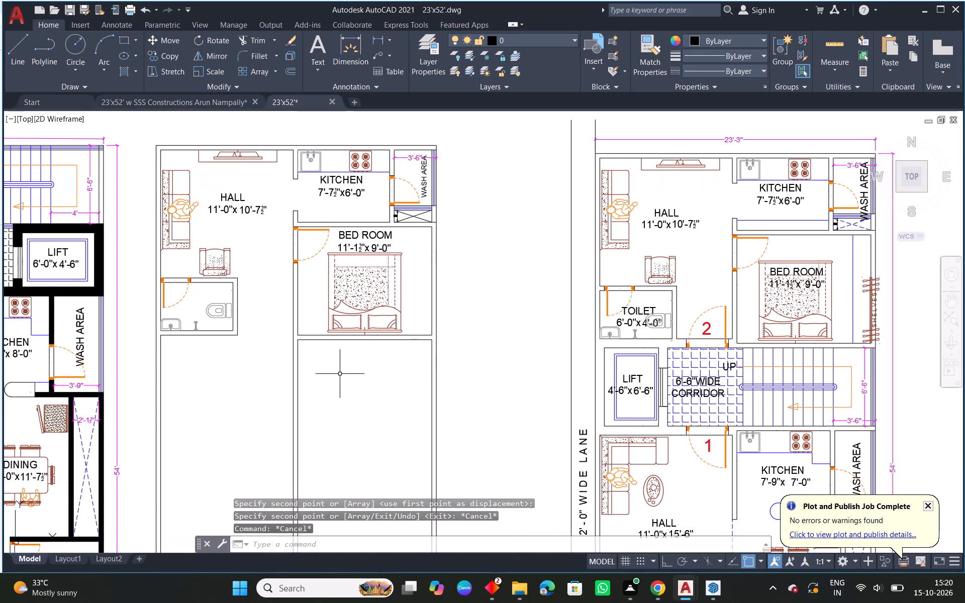
middle_drag(341, 374, 393, 371)
middle_drag(288, 357, 341, 356)
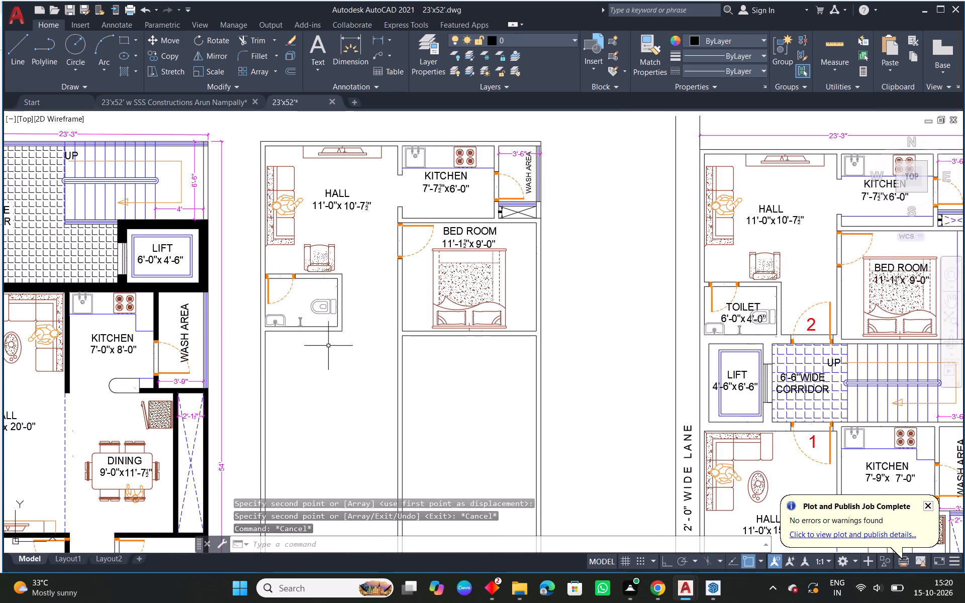
scroll(323, 329, up, 2)
middle_drag(398, 346, 399, 364)
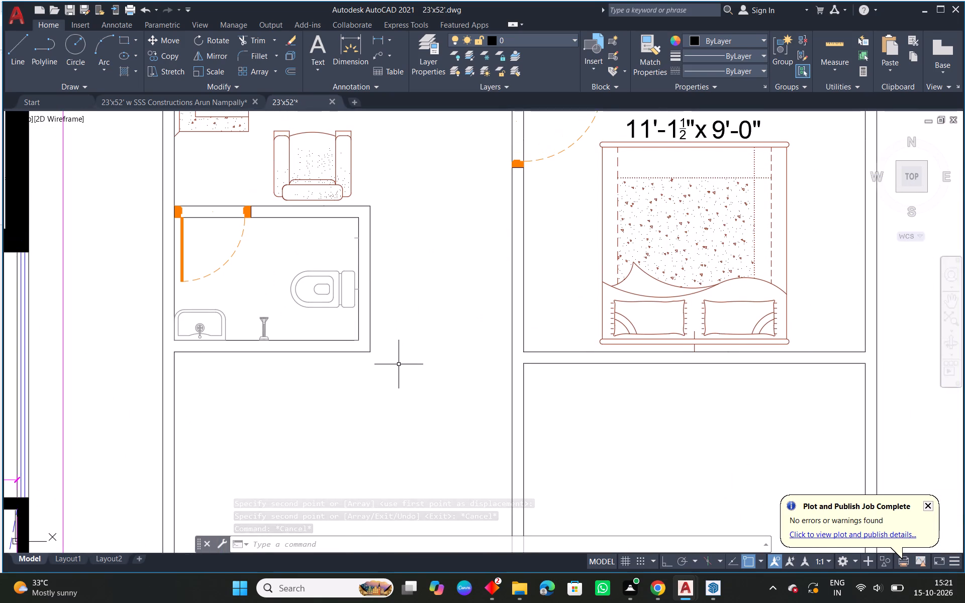
scroll(400, 369, down, 3)
middle_drag(491, 407, 455, 380)
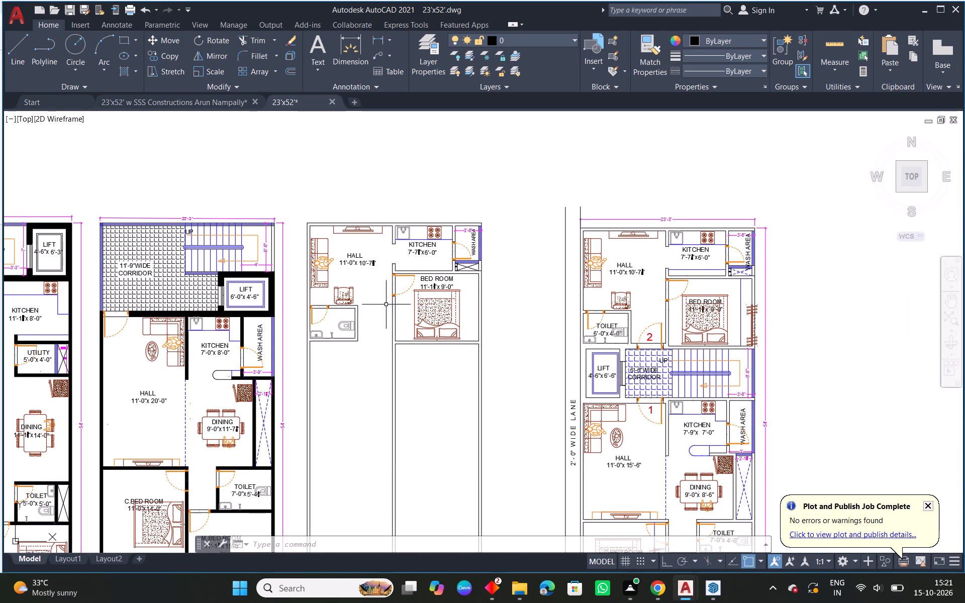
Copy the HALL label with its width and height dimensions into the toilet.
scroll(379, 237, up, 2)
click(340, 266)
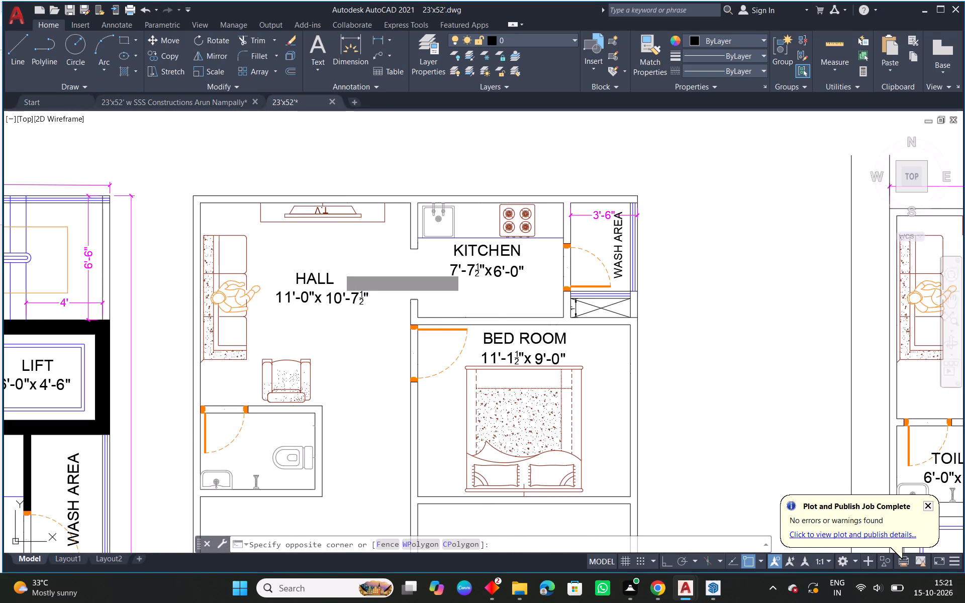
click(303, 298)
text(CO)
key(space)
click(316, 284)
middle_drag(263, 438, 379, 332)
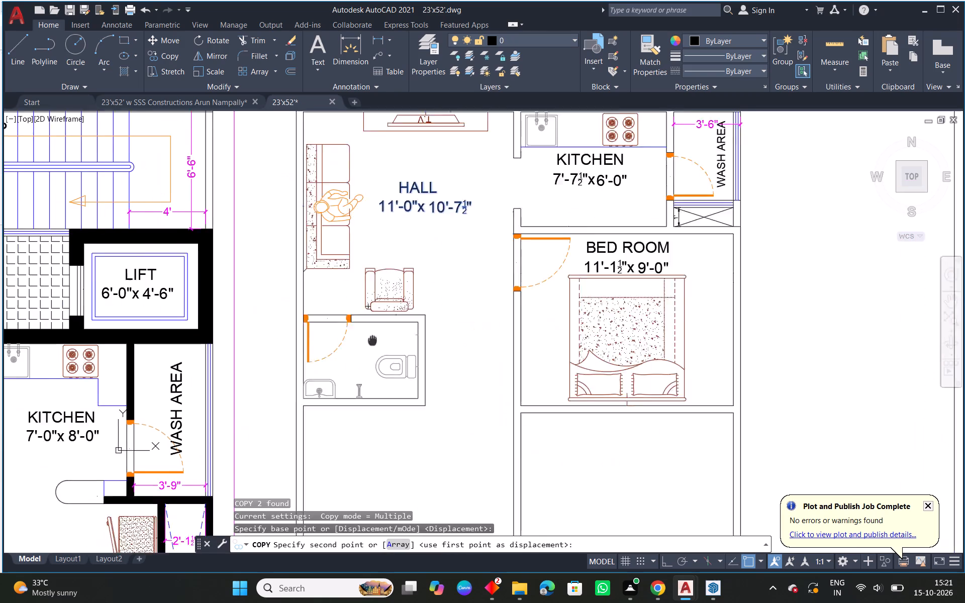
middle_drag(379, 332, 383, 327)
scroll(349, 337, up, 2)
click(346, 323)
key(Escape)
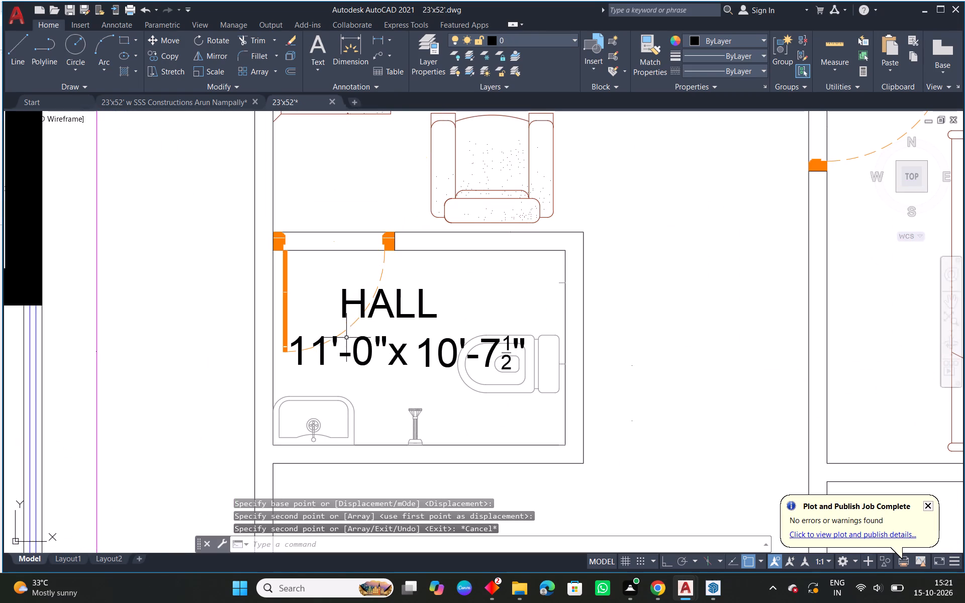
Stretch both ends of the copied 11'-0" width dimension to the toilet's inner wall faces, making it 6'-0".
click(353, 349)
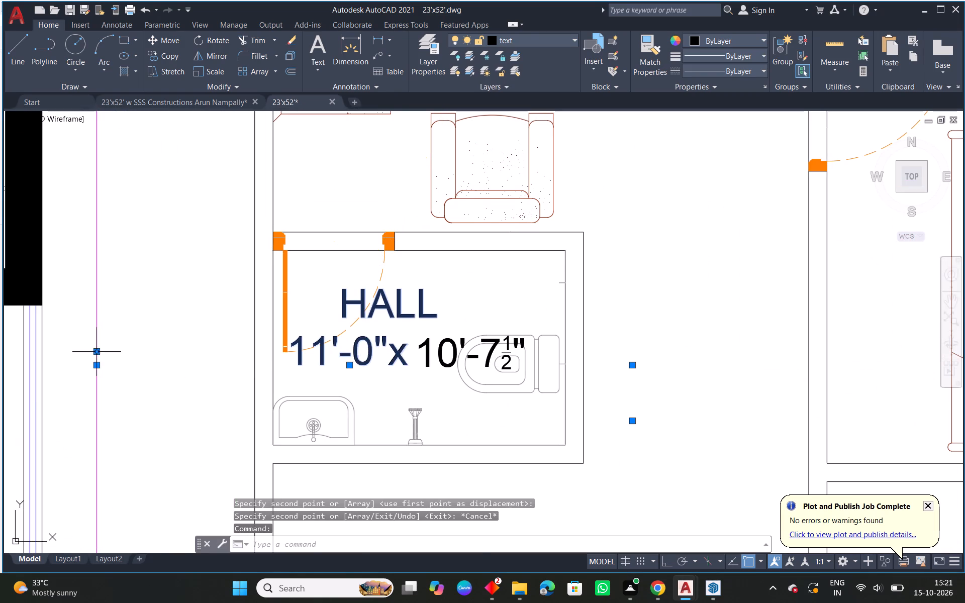
click(95, 351)
click(271, 368)
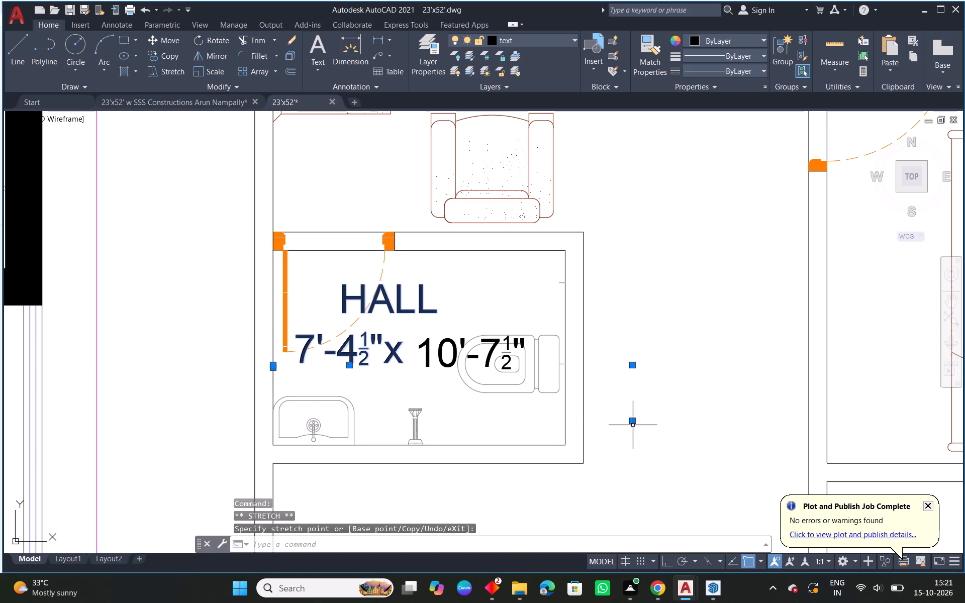
click(633, 422)
click(561, 404)
key(Escape)
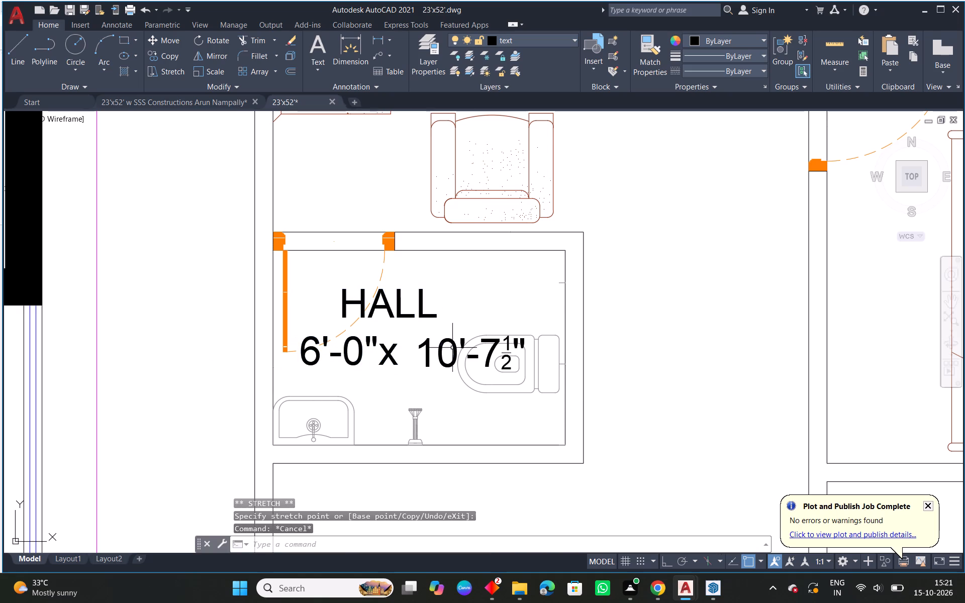
Select the copied 10'-7½" dimension in the toilet.
click(451, 344)
scroll(451, 340, down, 2)
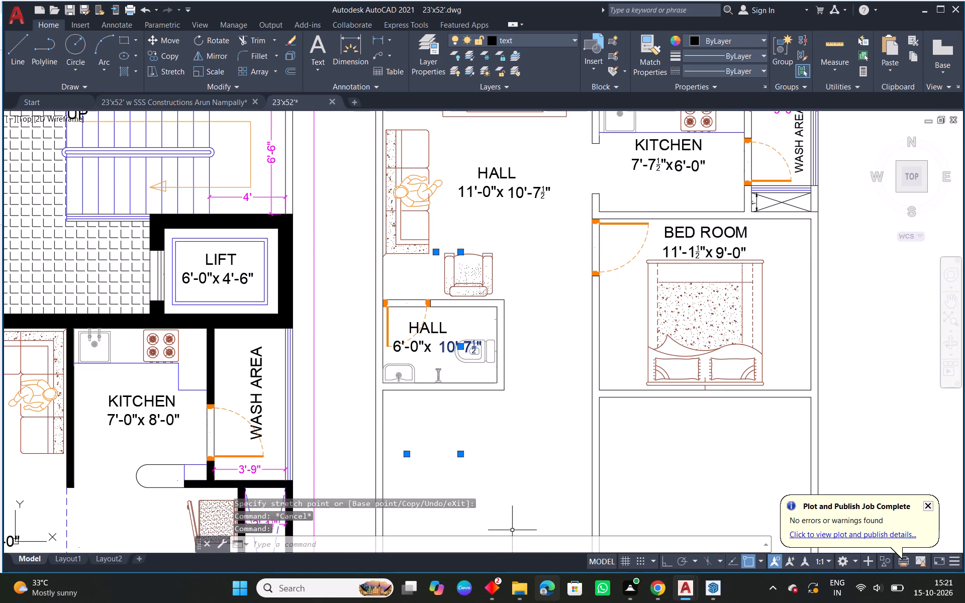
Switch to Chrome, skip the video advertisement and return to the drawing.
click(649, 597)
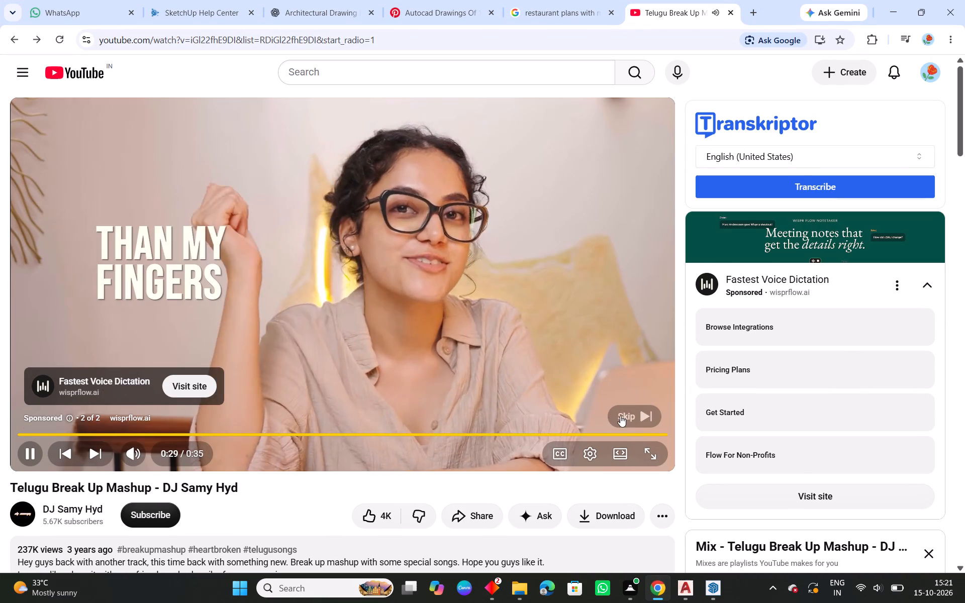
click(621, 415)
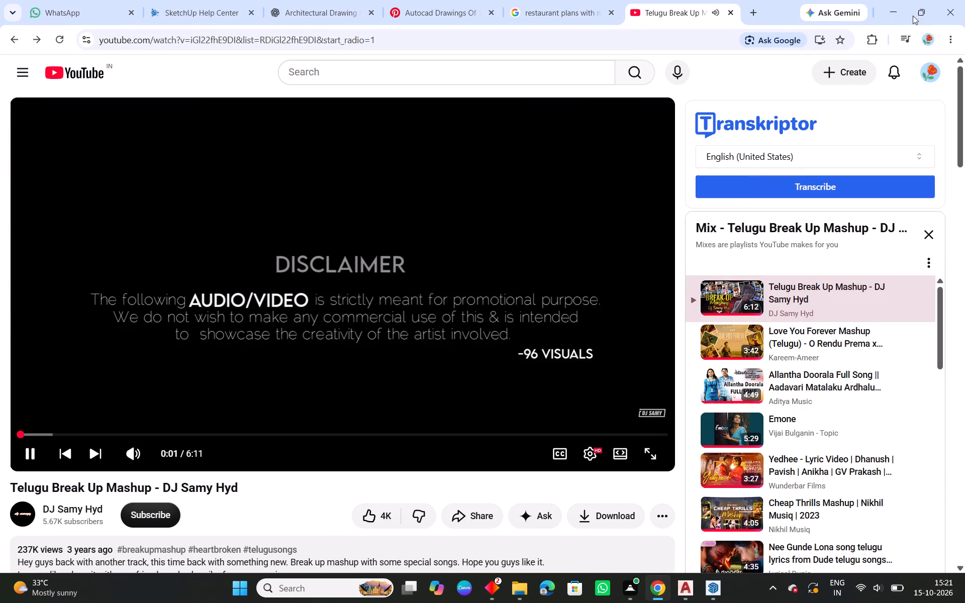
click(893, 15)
Stretch the selected dimension between the toilet's lower and upper inner wall faces, making it 4'-0".
click(407, 455)
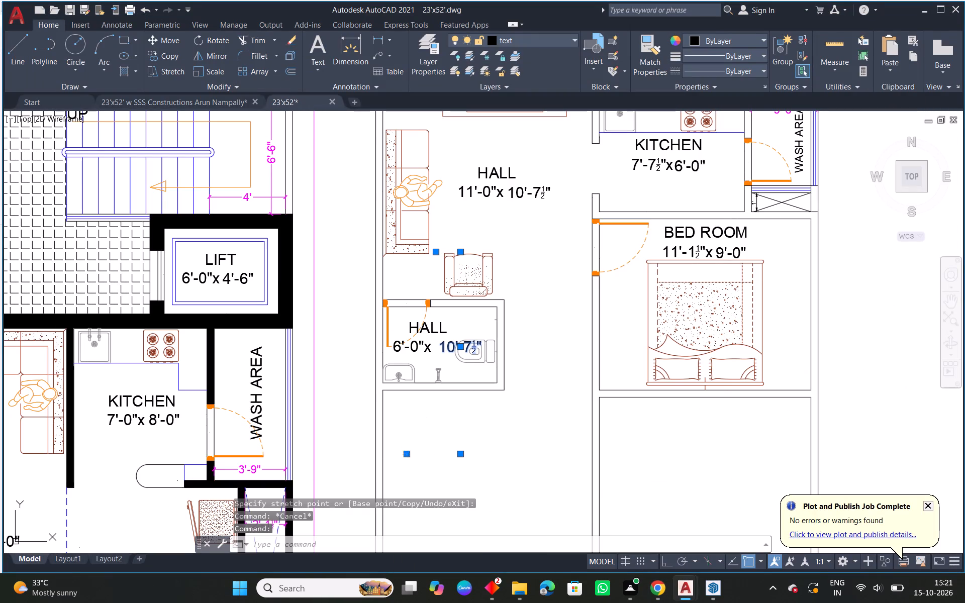
click(455, 382)
middle_drag(510, 343, 507, 400)
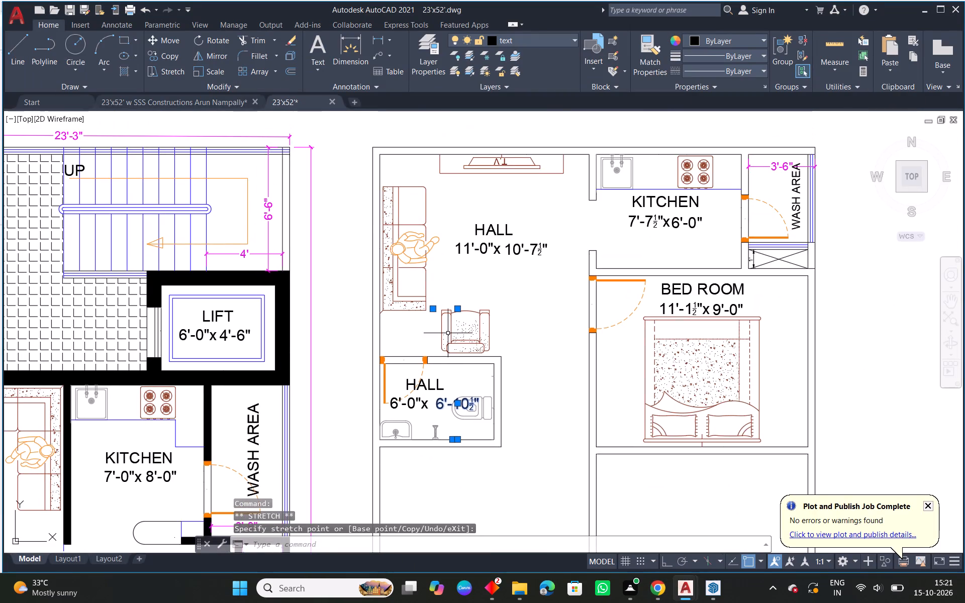
scroll(443, 323, up, 1)
click(426, 300)
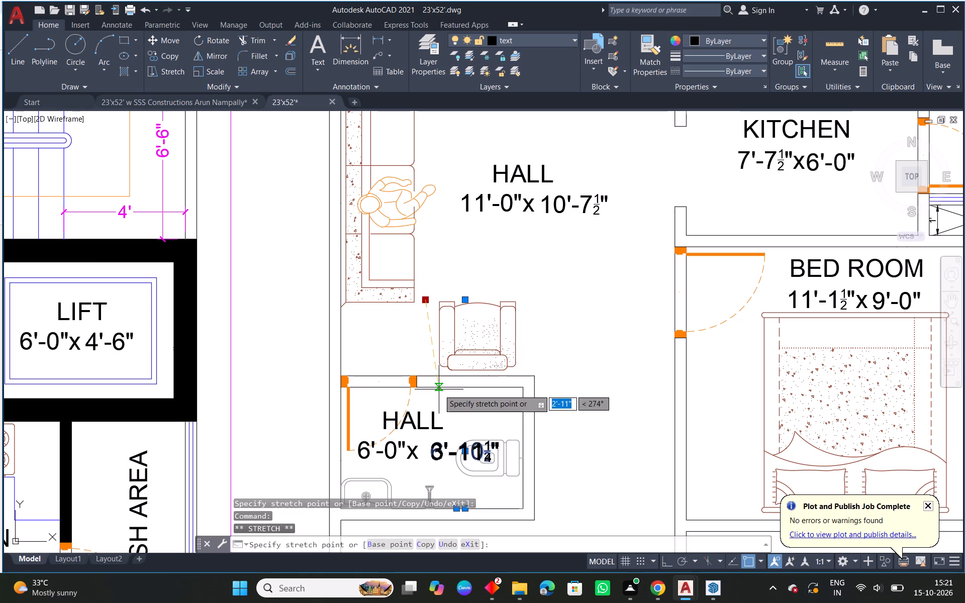
click(439, 387)
Move the 4'-0" text of the toilet label closer to the x after the 6'-0" width.
middle_drag(494, 445, 526, 388)
scroll(490, 405, up, 2)
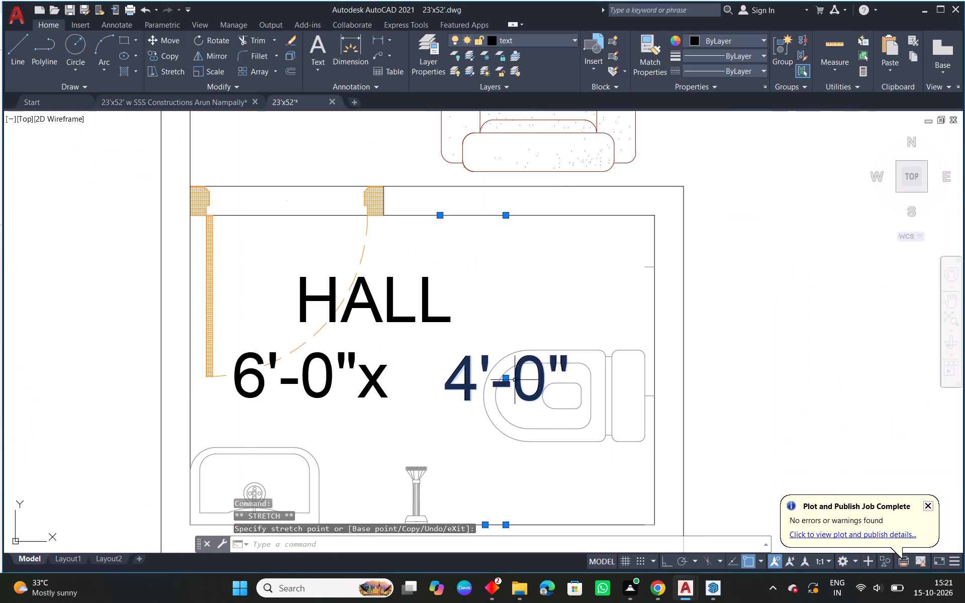
click(507, 379)
click(470, 382)
key(Escape)
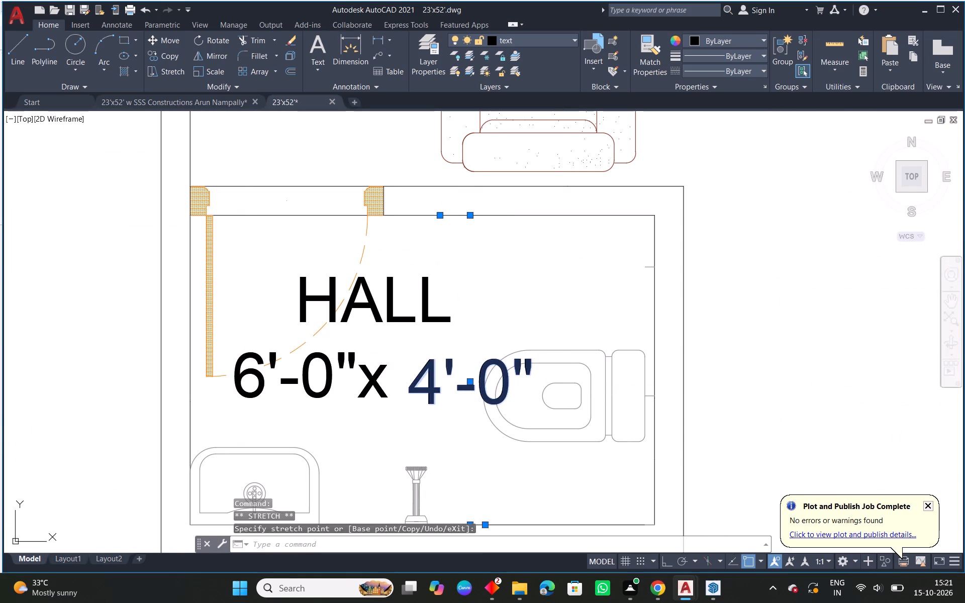
Open the copied HALL label in the toilet for text editing.
scroll(523, 406, down, 2)
scroll(479, 372, up, 1)
text(ED)
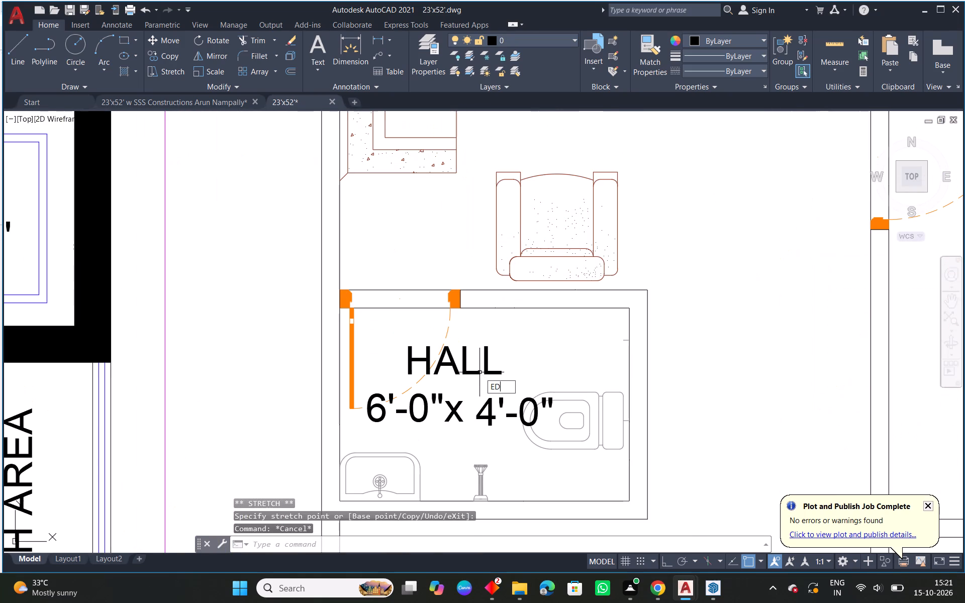
key(space)
click(488, 360)
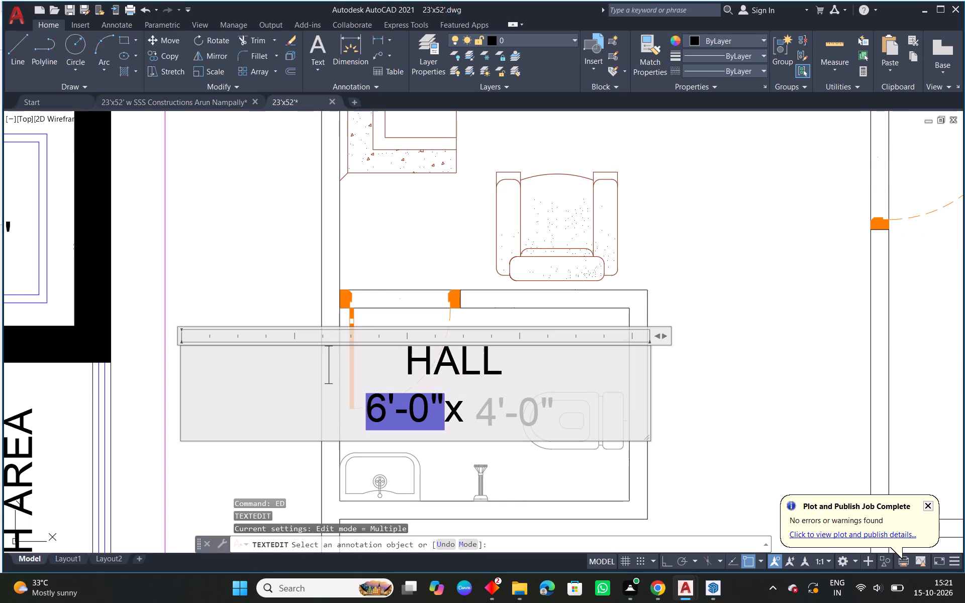
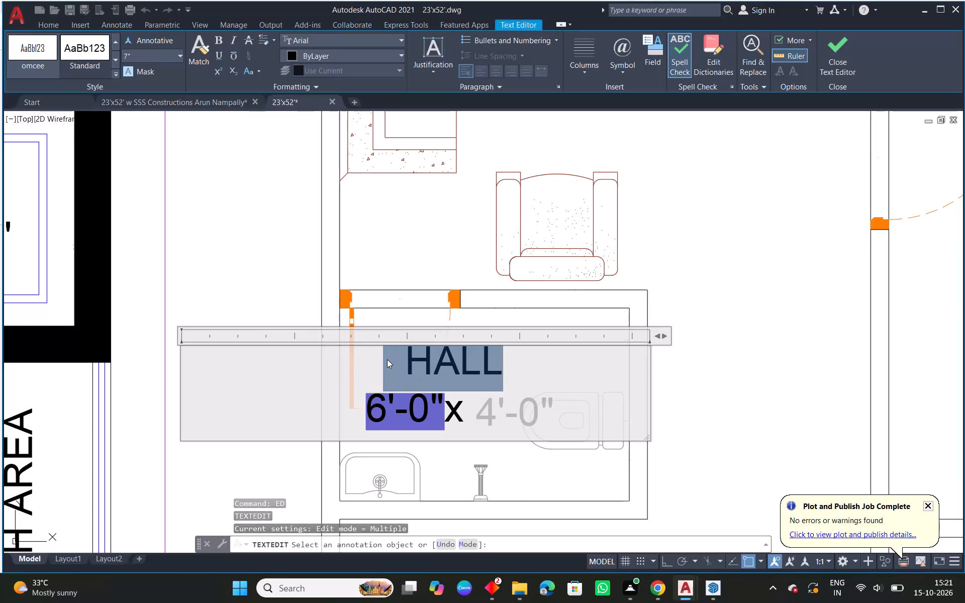
Replace the HALL name in the copied toilet label with TOILET.
key(BackSpace)
text(TOILET)
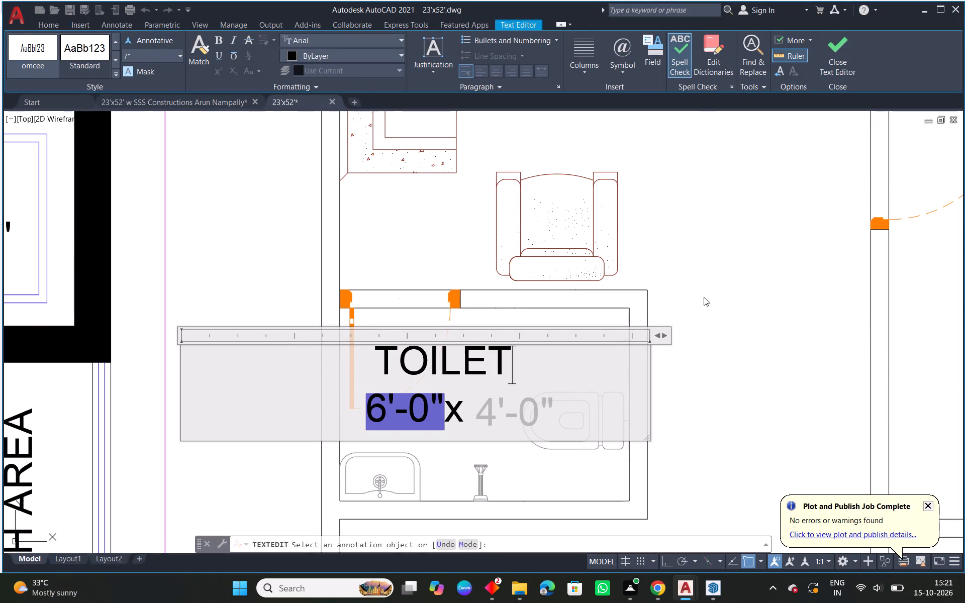
click(704, 297)
key(Escape)
Extend the toilet's lower inner wall line across the hall to the bedroom-side wall.
scroll(682, 364, down, 2)
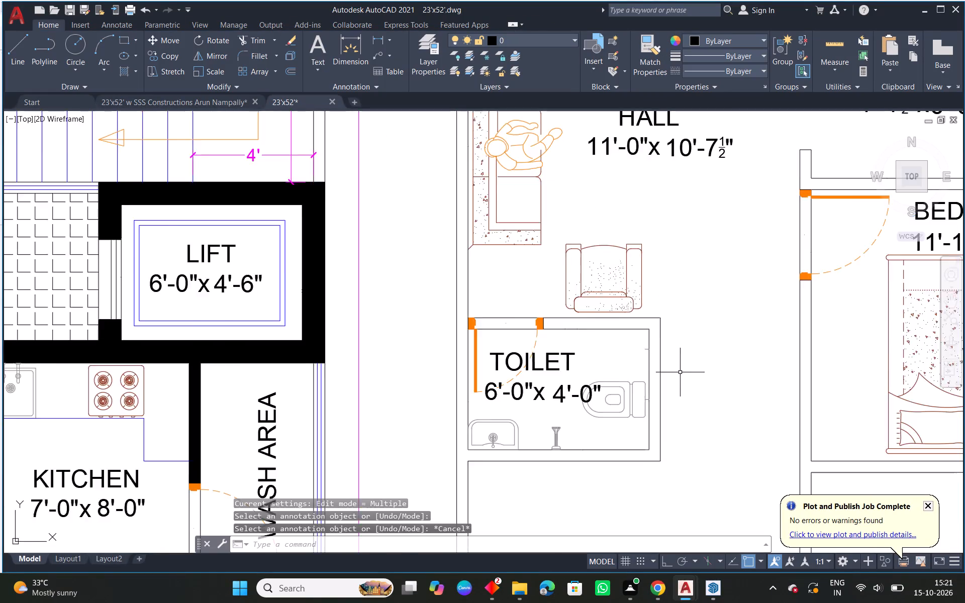
middle_drag(723, 388, 537, 376)
middle_drag(497, 373, 481, 391)
middle_drag(535, 448, 352, 386)
scroll(352, 386, down, 2)
scroll(352, 386, up, 1)
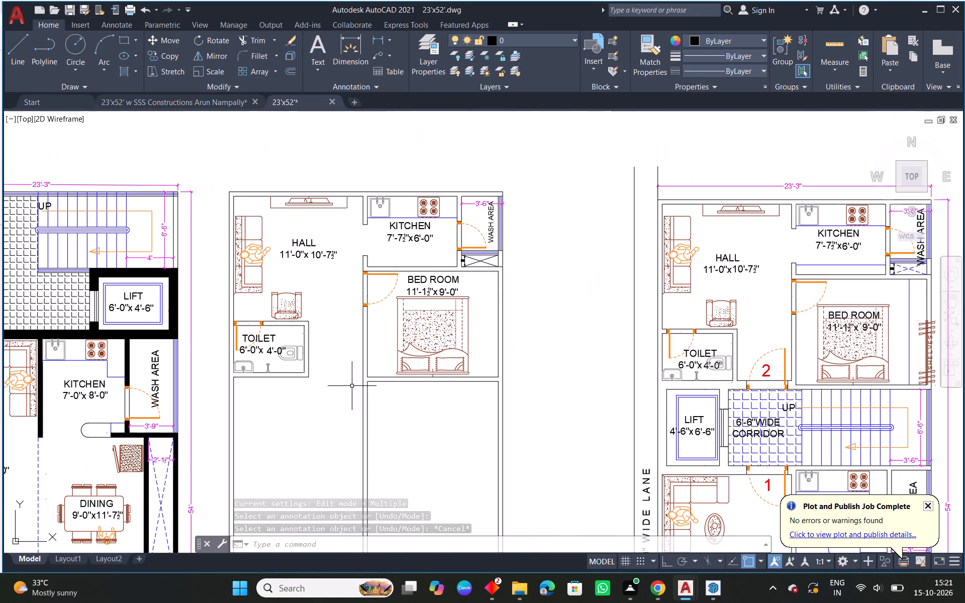
text(EX)
key(space)
scroll(333, 385, up, 1)
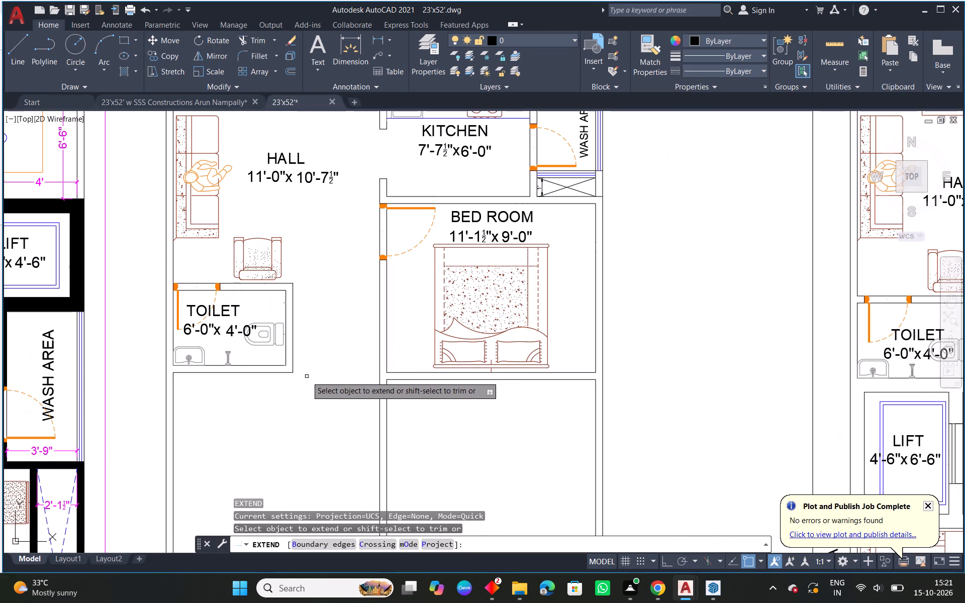
click(280, 366)
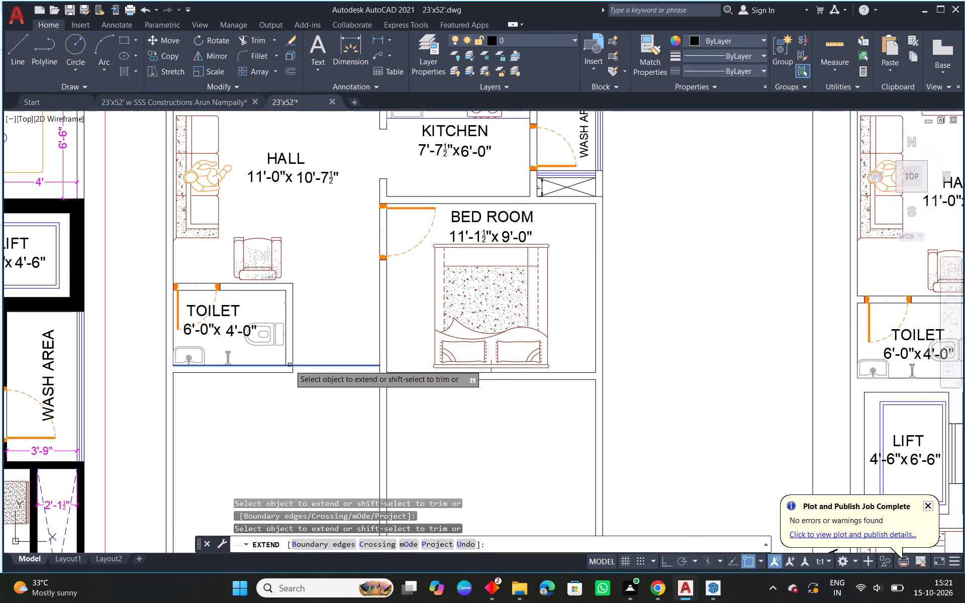
click(289, 365)
key(Escape)
Trim the line pieces crossing the wall thickness at the toilet's lower corner beside the hall.
scroll(292, 371, up, 2)
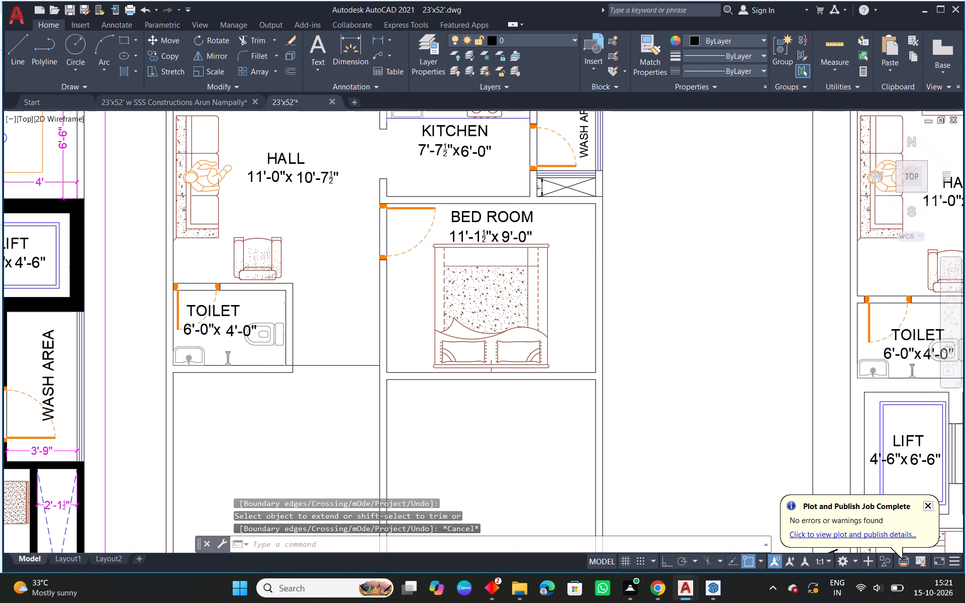
text(TR)
key(space)
key(space)
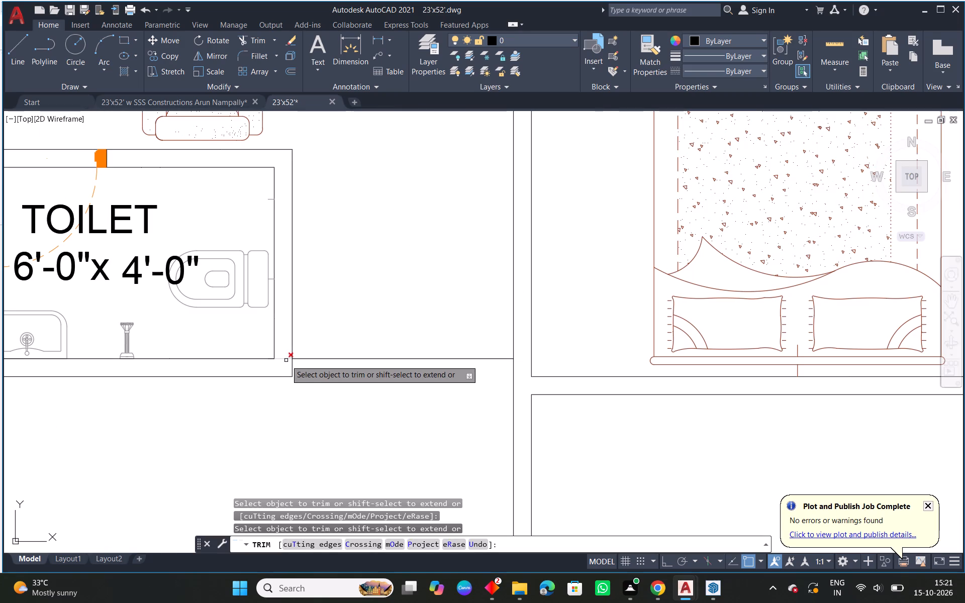
click(286, 360)
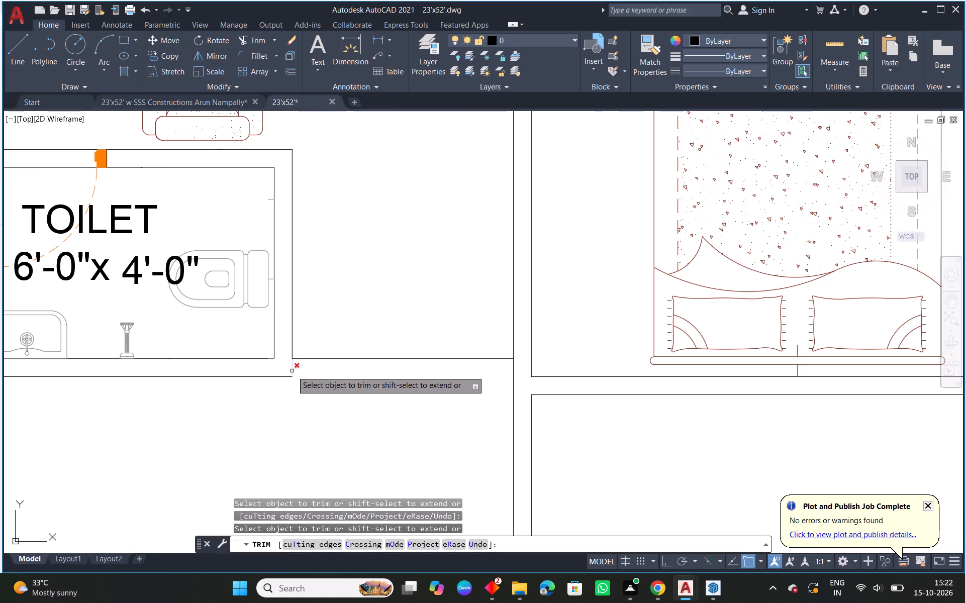
click(292, 371)
scroll(327, 376, down, 3)
key(Escape)
Delete the outer face line of the wall below the toilet.
middle_drag(342, 395, 310, 349)
scroll(310, 349, down, 1)
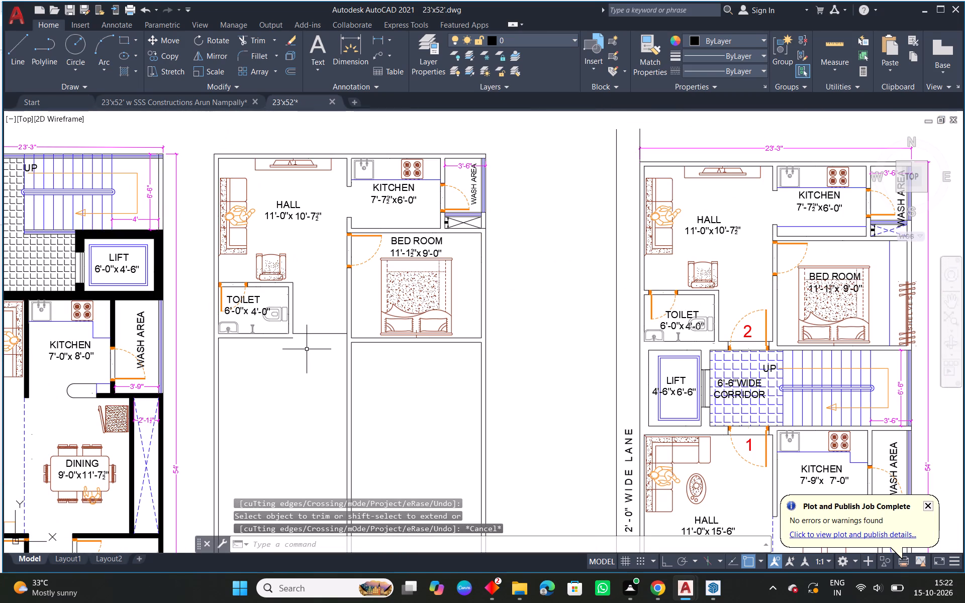
middle_drag(279, 368, 315, 361)
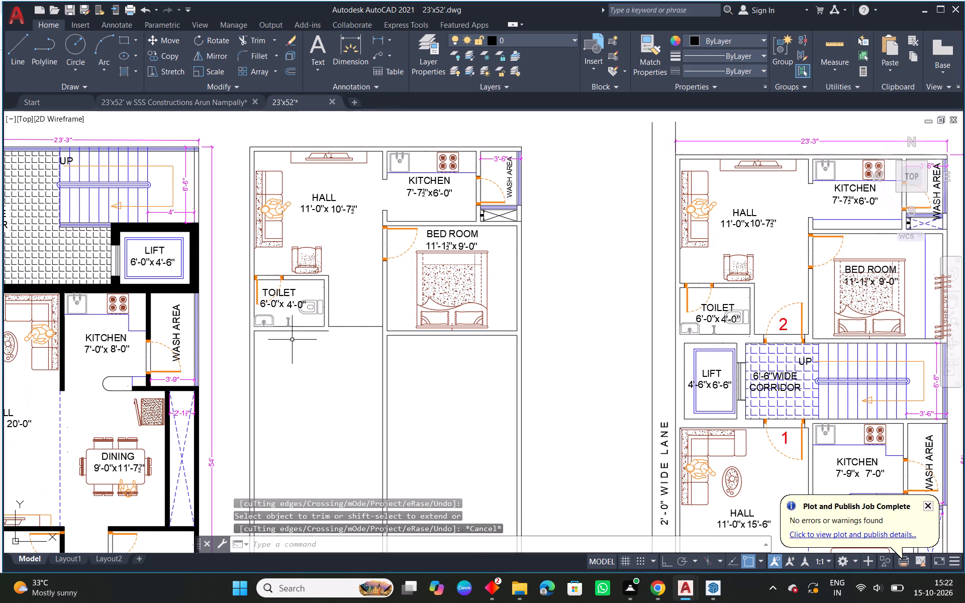
click(285, 331)
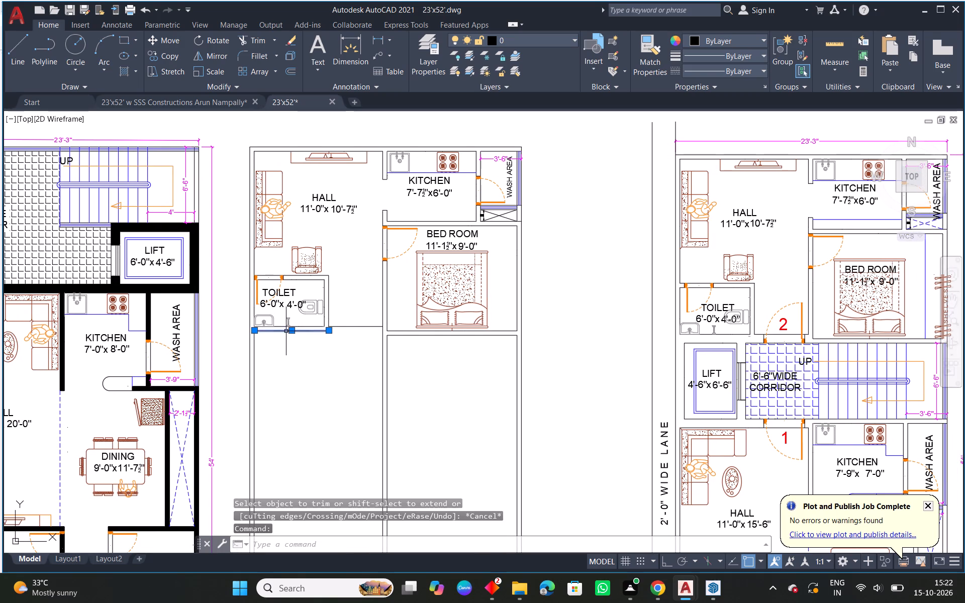
key(Delete)
key(Escape)
Offset the toilet's lower inner wall line 9" downward.
text(O 9)
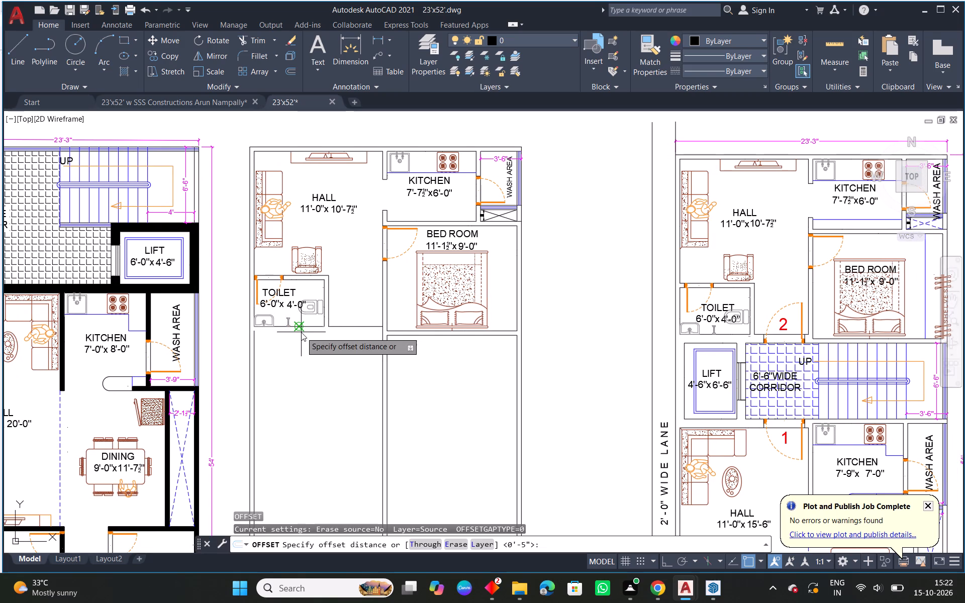
key(shift+quotedbl)
key(Return)
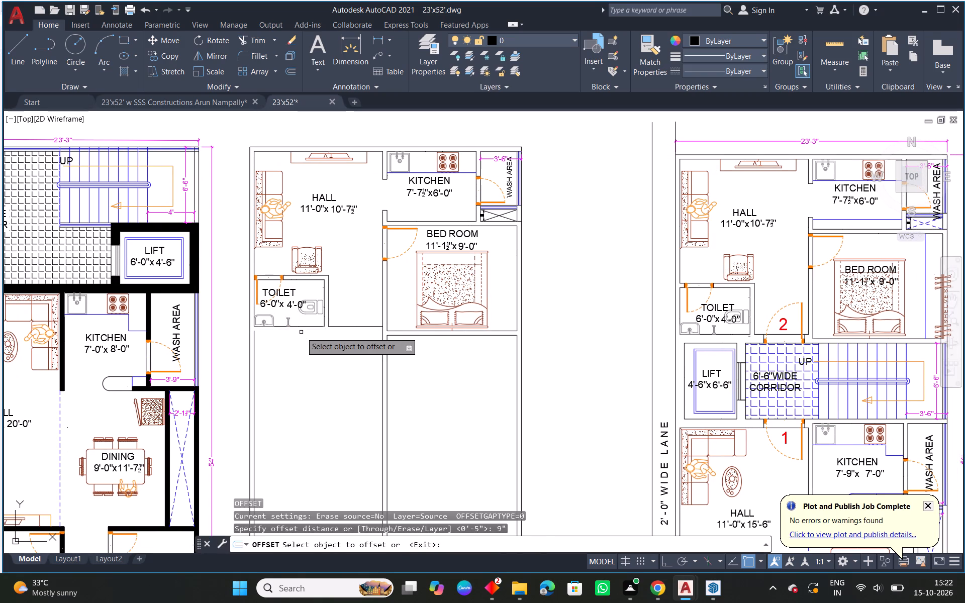
click(310, 327)
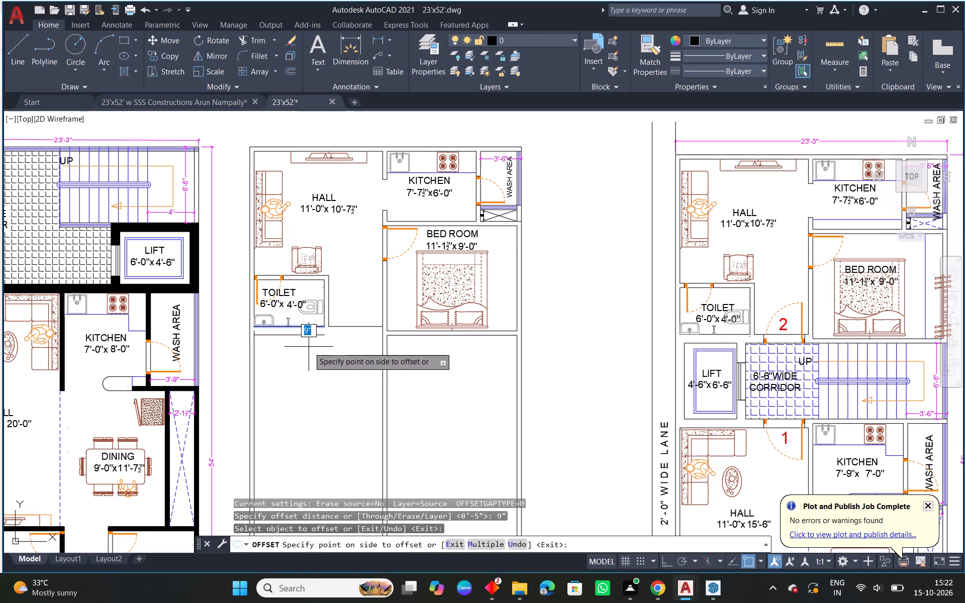
click(309, 348)
key(Escape)
Offset the new wall line below the toilet 6'6" downward to mark the lift shaft's depth.
text(O 6)
text('')
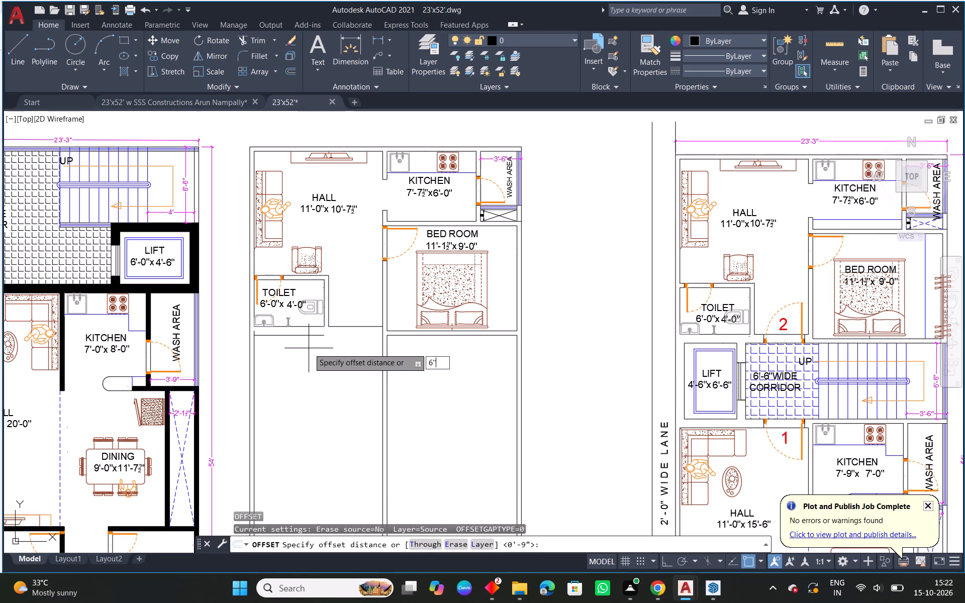
key(BackSpace)
key(apostrophe)
key(BackSpace)
text(6")
key(Return)
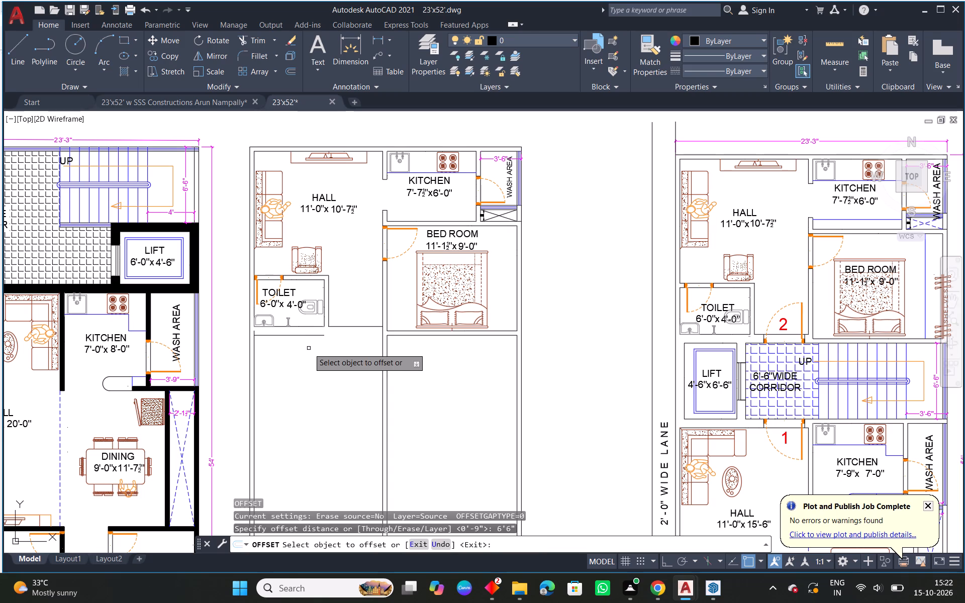
click(306, 334)
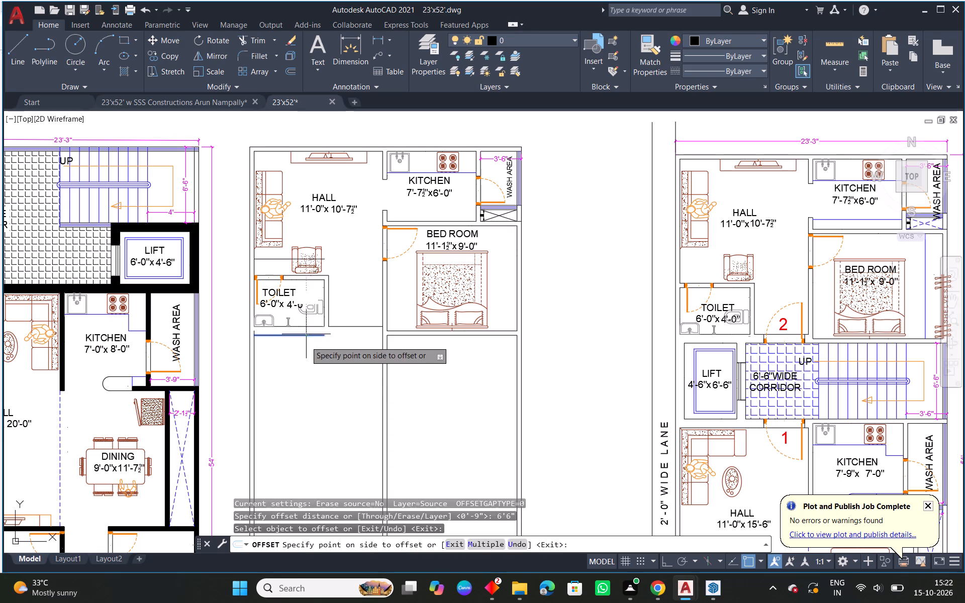
click(301, 363)
key(Escape)
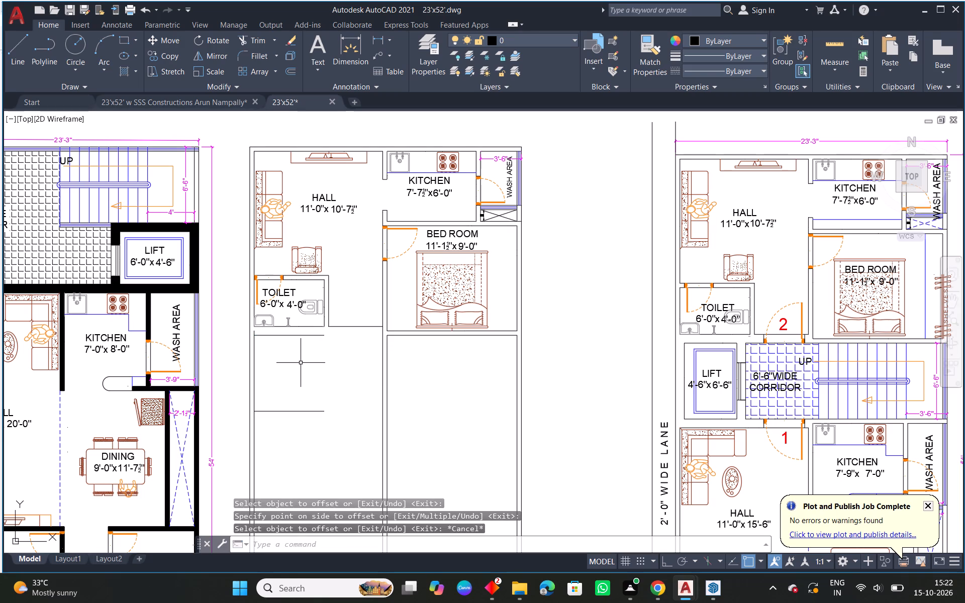
key(Escape)
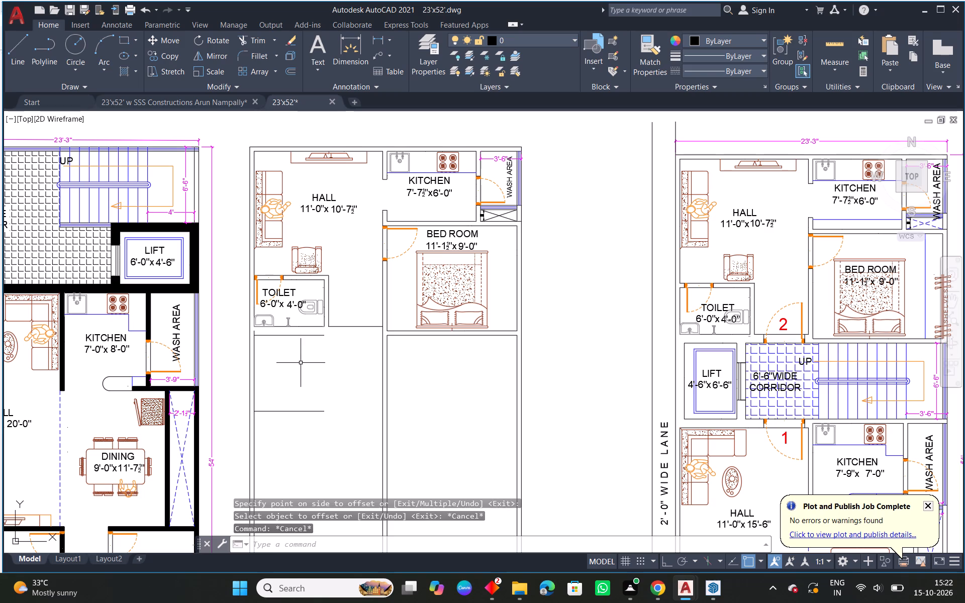
Replace the plan's left inner wall line below the toilet with a 9" inward offset of the outer wall line.
click(254, 360)
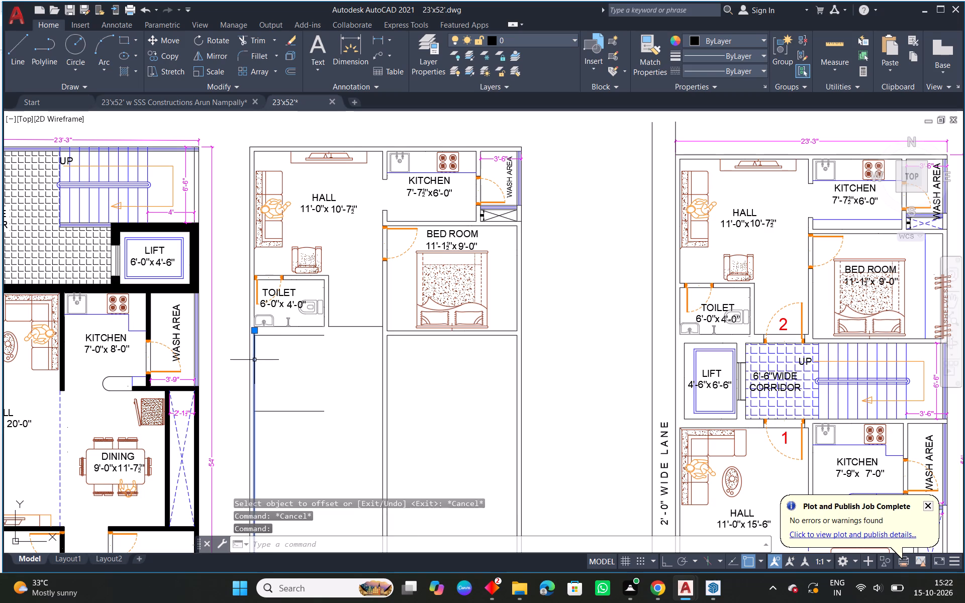
key(Delete)
key(Escape)
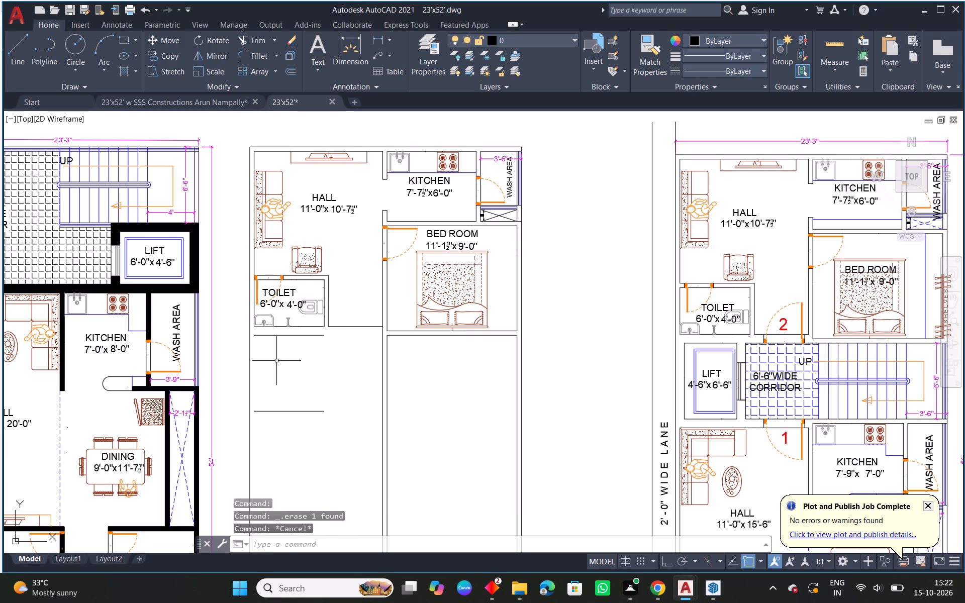
text(O 9)
key(shift+quotedbl)
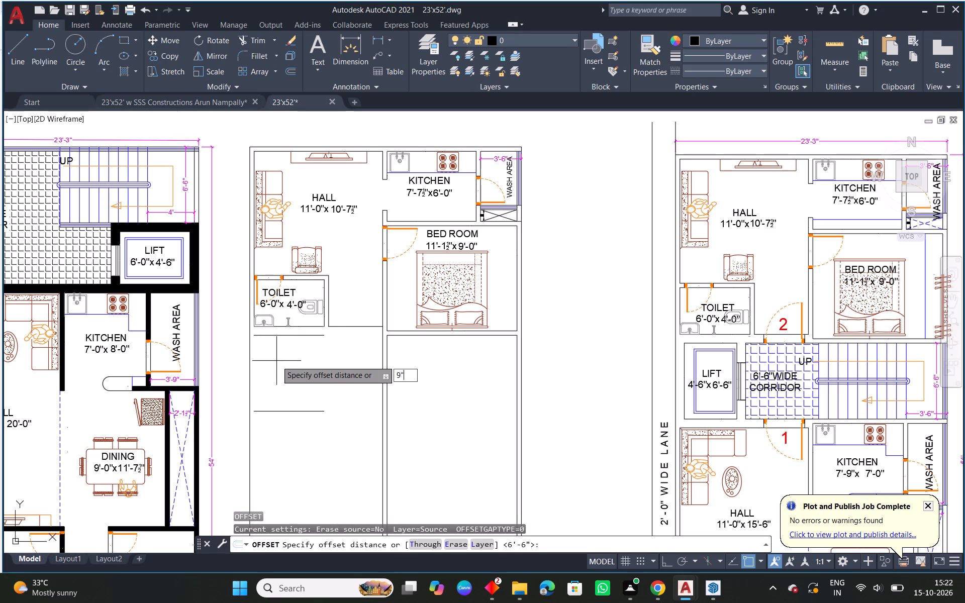
key(Return)
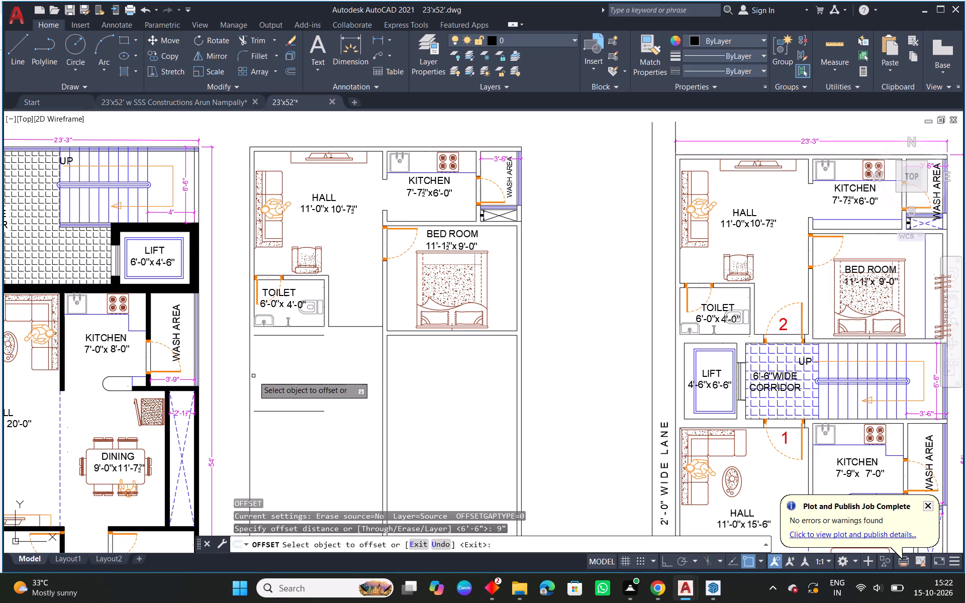
click(251, 380)
click(285, 379)
key(Escape)
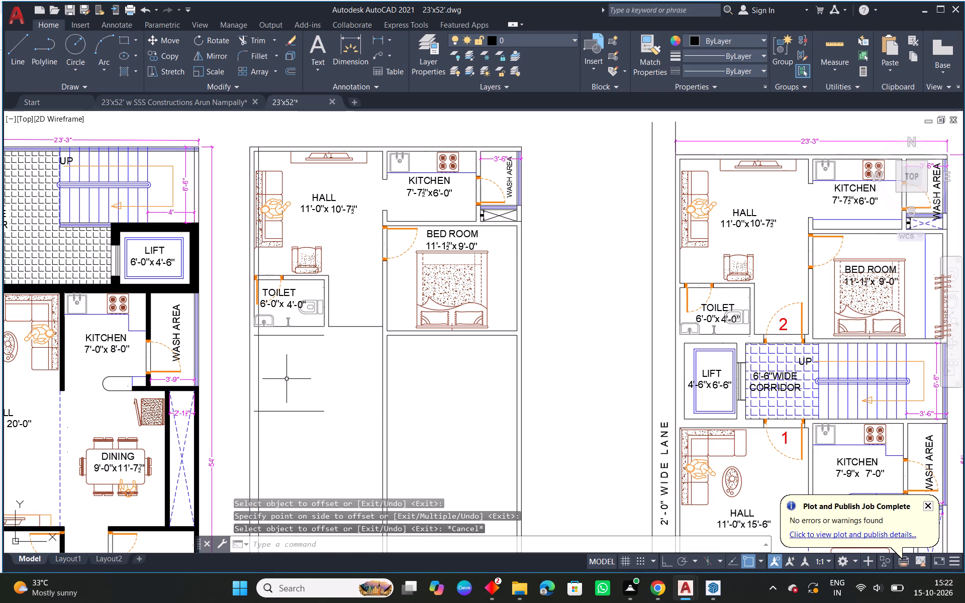
Fillet the lift shaft's upper and lower lines with its left wall line to form square corners.
text(F)
key(space)
click(264, 335)
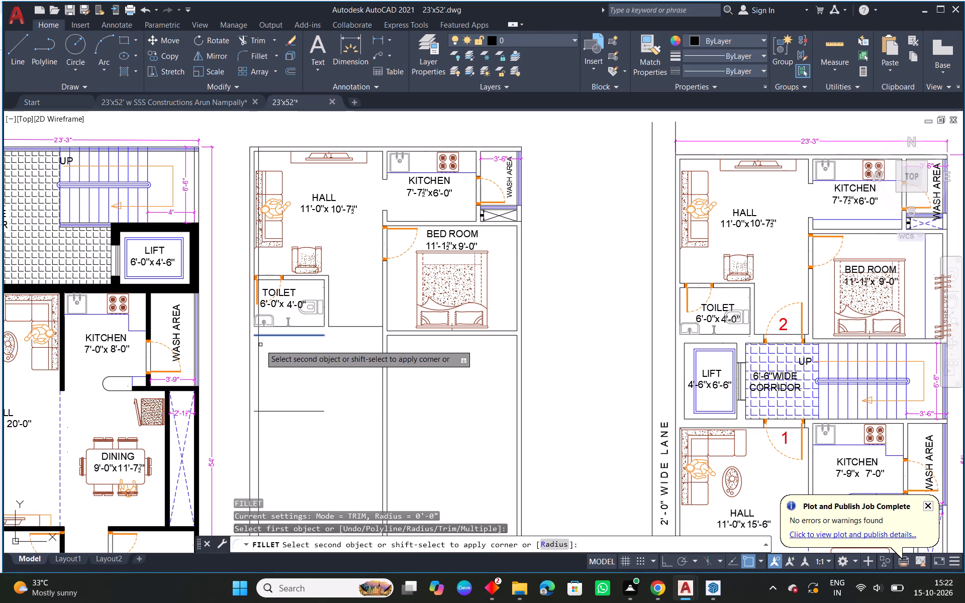
click(259, 347)
right_click(270, 347)
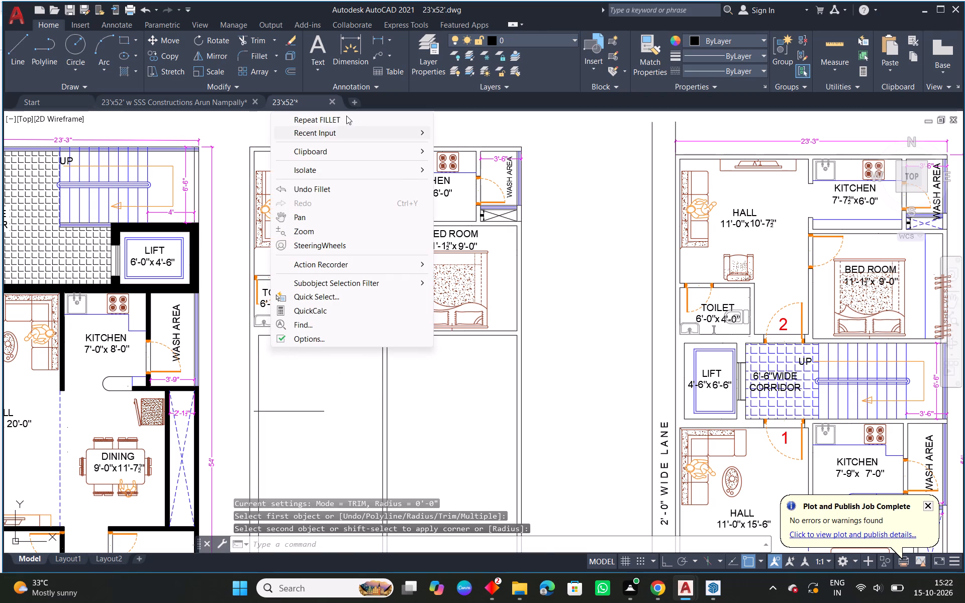
click(344, 117)
click(275, 411)
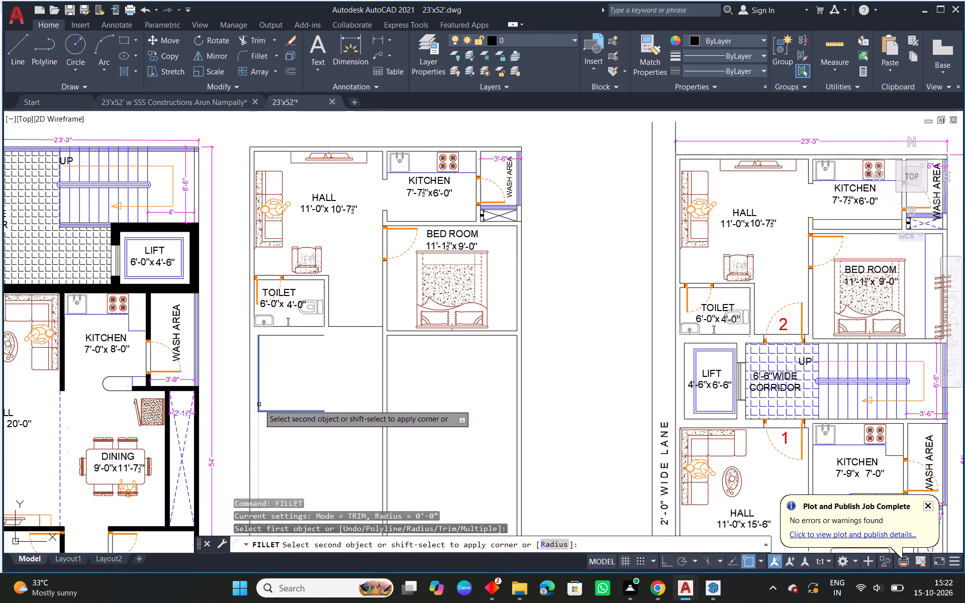
click(259, 405)
key(Escape)
Offset the lift shaft's left wall line 4'6" inward to mark its opposite side.
text(O 4)
text('')
key(BackSpace)
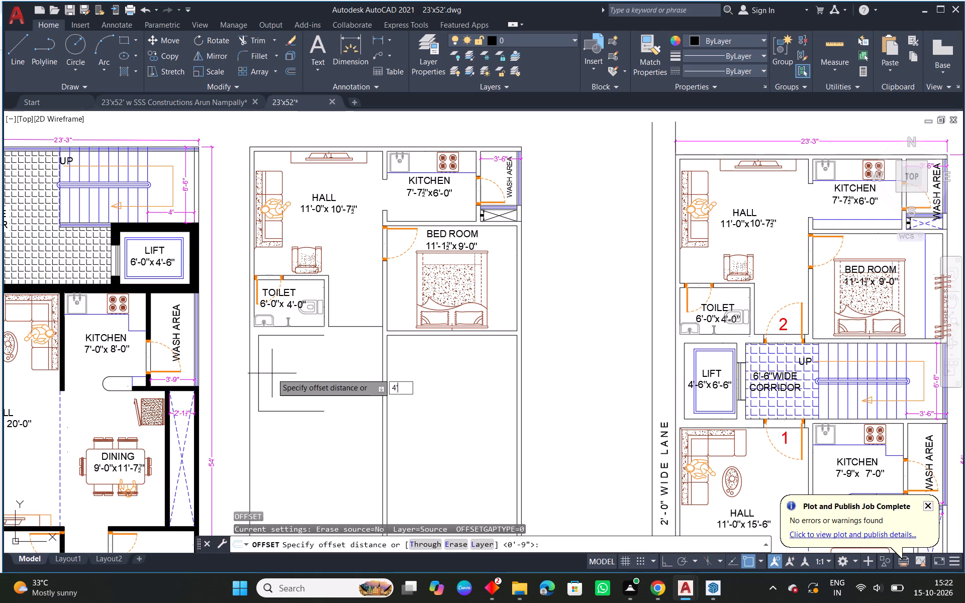
text(6")
key(Return)
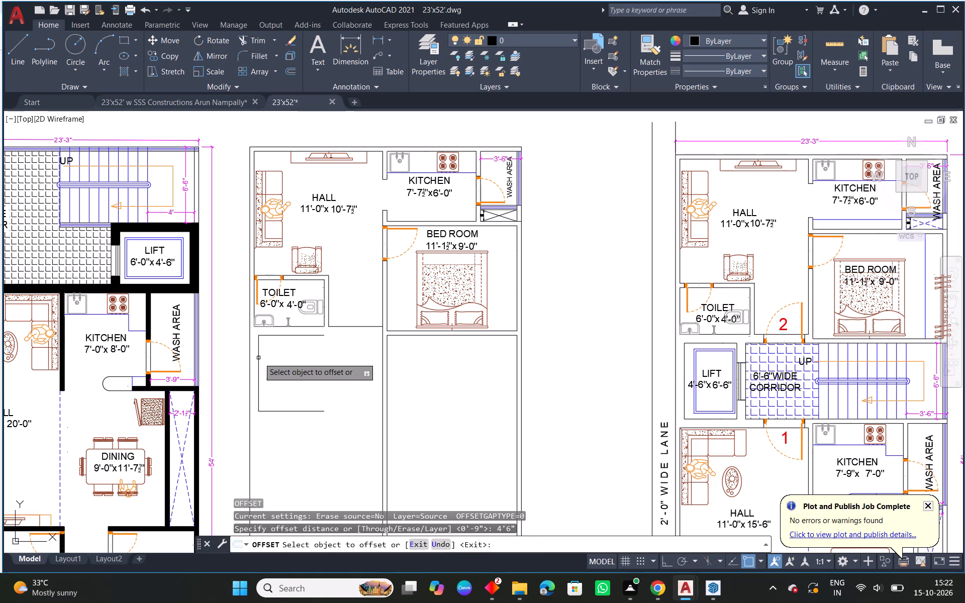
click(260, 358)
click(314, 360)
key(Escape)
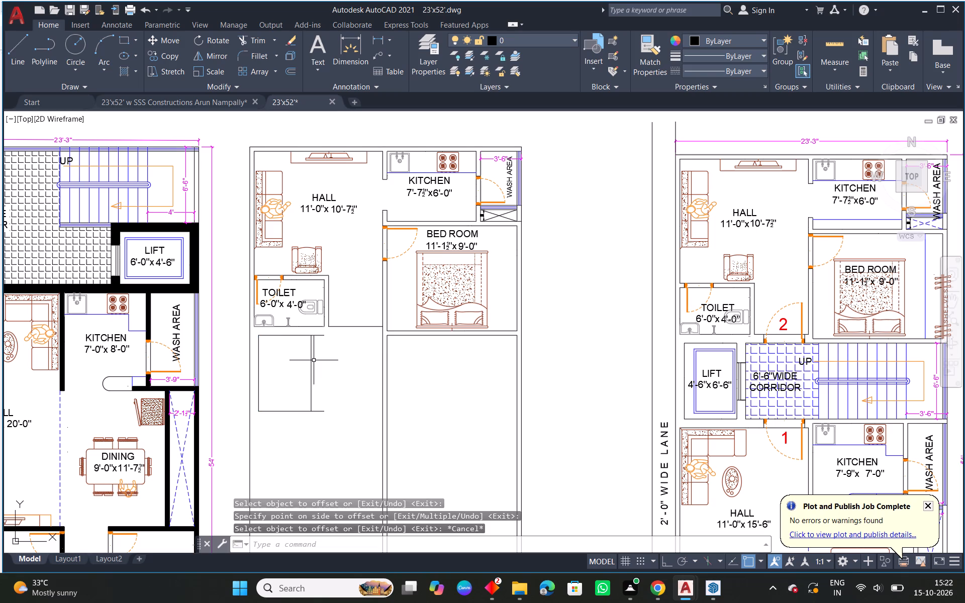
Offset the lift shaft's right side line 9" outward to give that wall its thickness.
text(O 9)
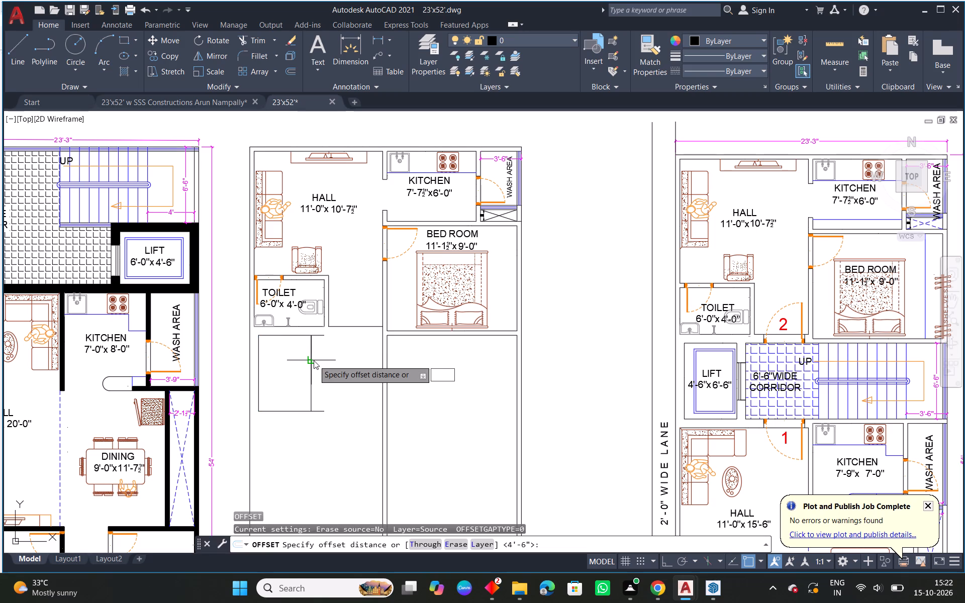
key(shift+quotedbl)
key(Return)
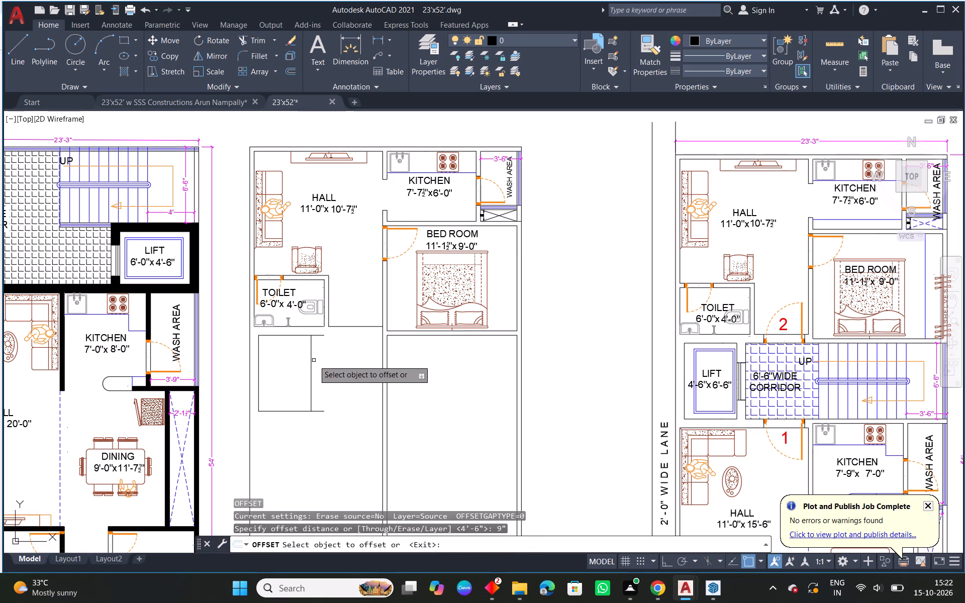
click(312, 363)
click(342, 353)
key(Escape)
Trim the overhanging ends of the lift shaft's upper and lower lines at the new outer wall line.
scroll(319, 336, up, 1)
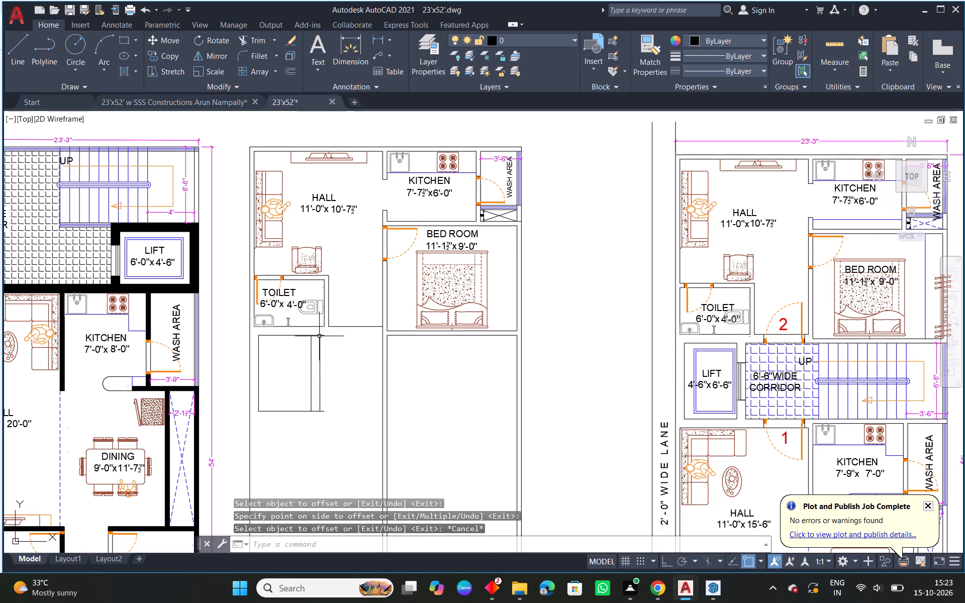
scroll(319, 336, up, 2)
text(TR)
key(space)
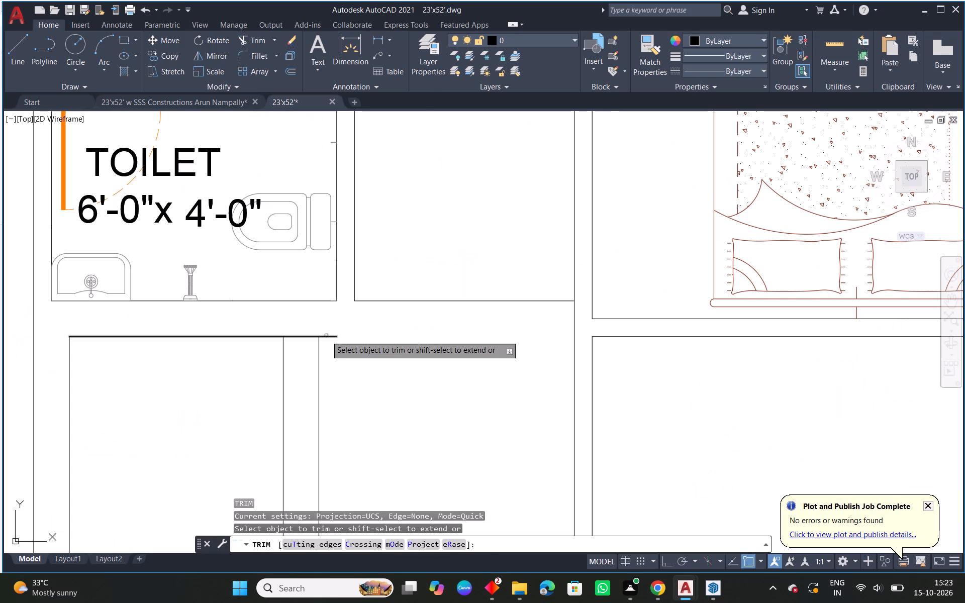
click(326, 336)
scroll(336, 357, down, 2)
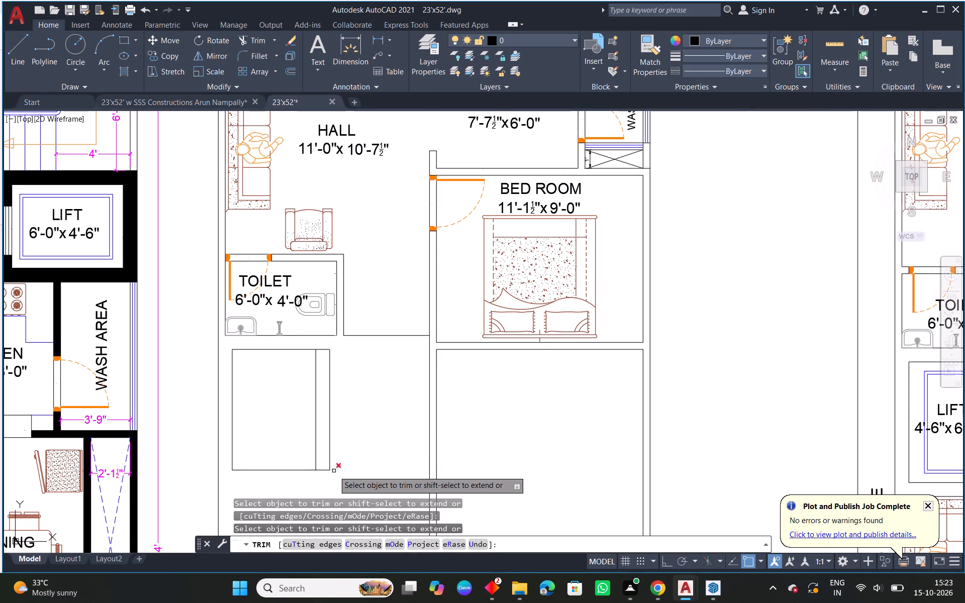
click(334, 471)
key(Escape)
Offset the lift shaft's lower line 9" downward to form the wall below it.
text(O)
key(space)
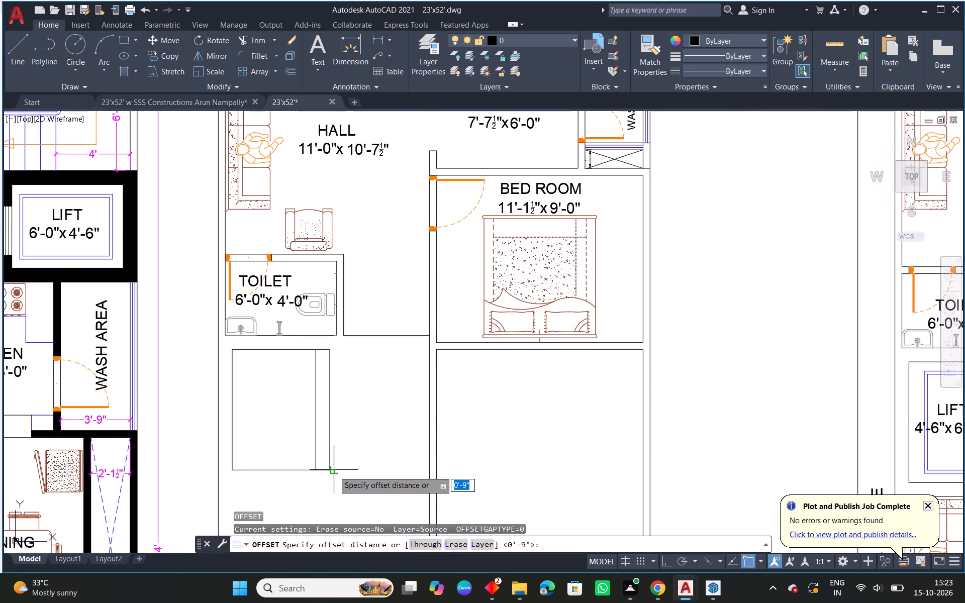
key(space)
click(298, 471)
click(292, 490)
key(Escape)
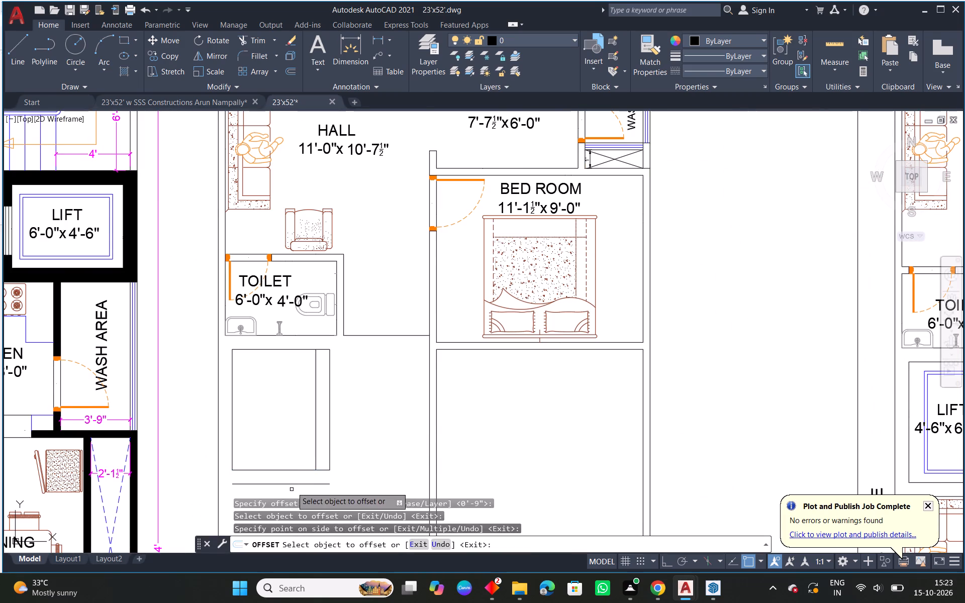
Extend the lift shaft's upper and lower lines across to the plan's central vertical wall.
middle_drag(298, 475, 321, 411)
scroll(321, 411, down, 1)
middle_drag(370, 395, 357, 395)
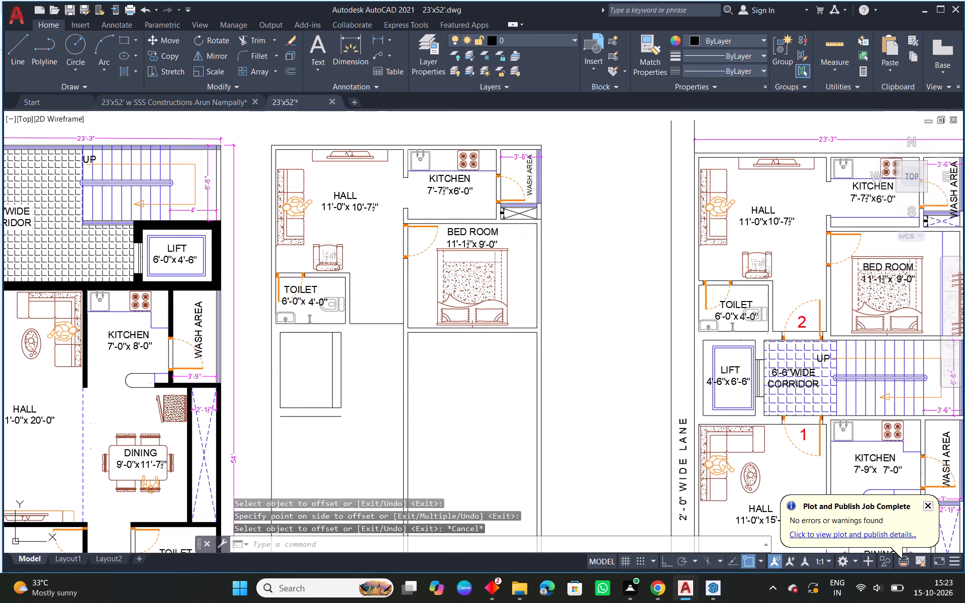
middle_drag(357, 395, 262, 394)
middle_drag(262, 394, 329, 390)
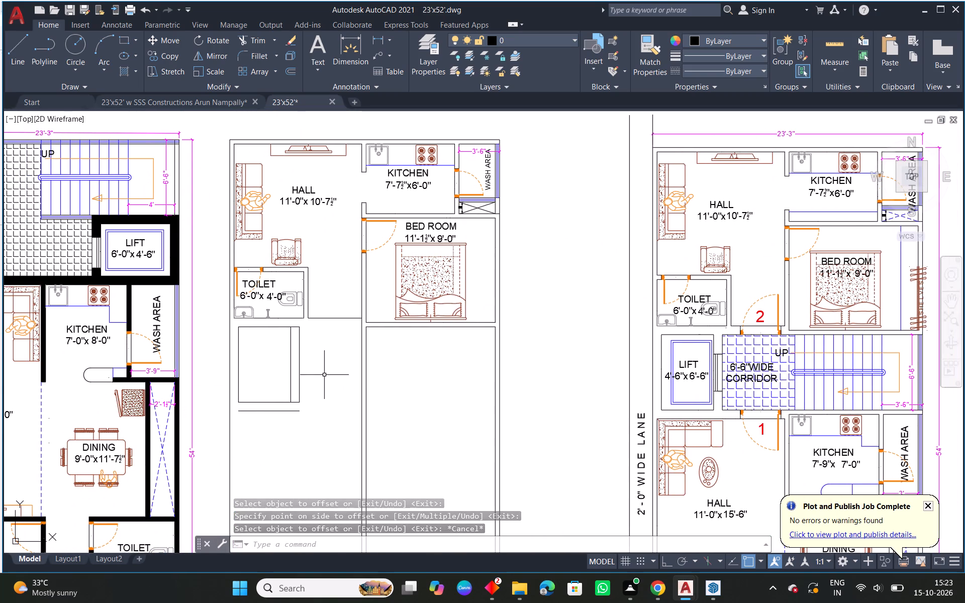
text(EX)
key(space)
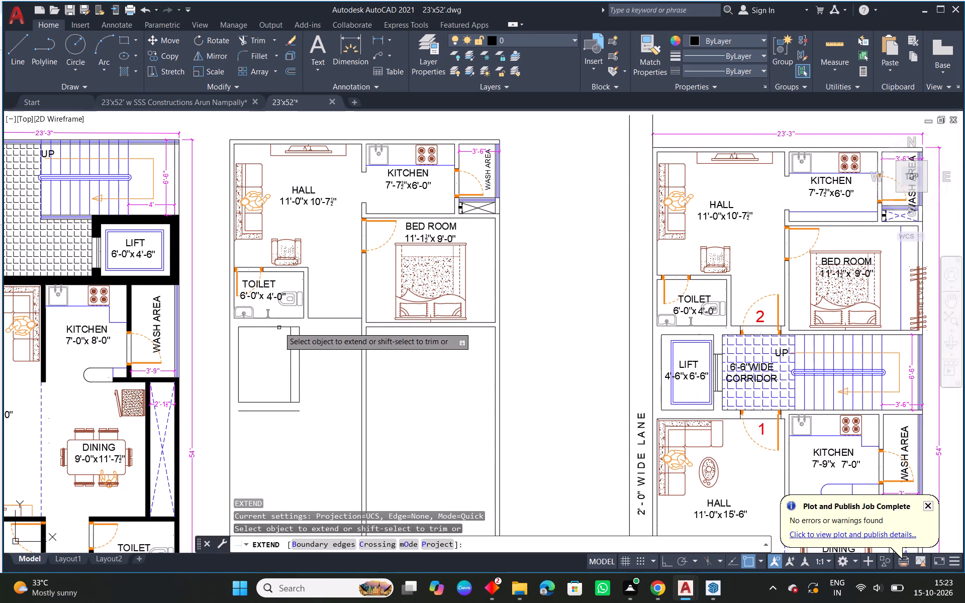
click(278, 326)
click(287, 400)
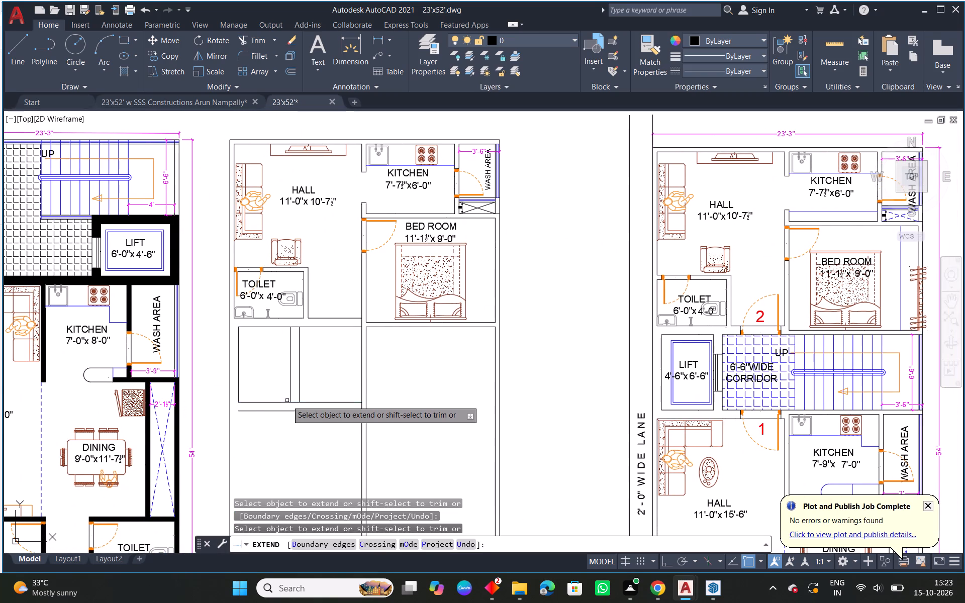
key(Escape)
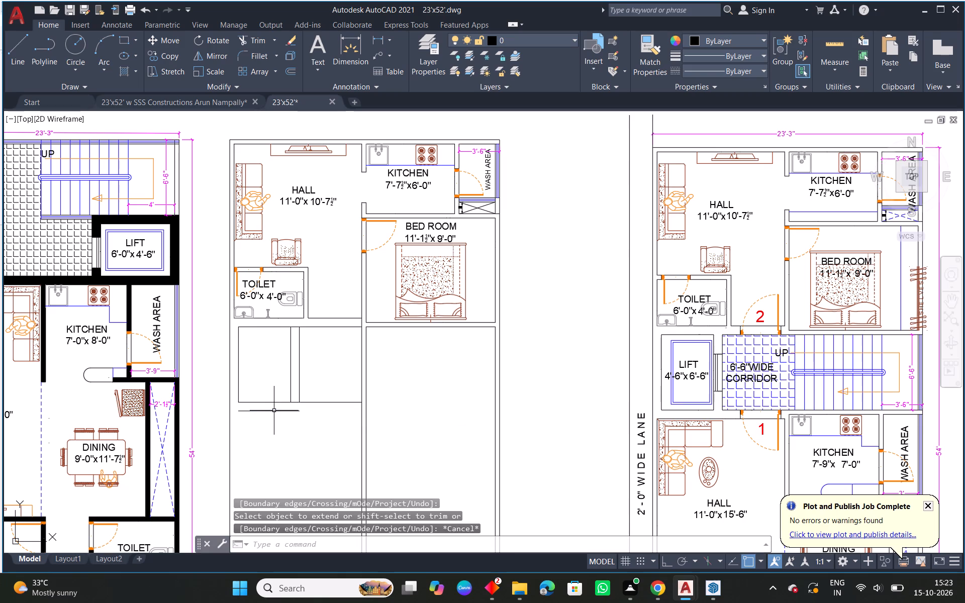
Offset the plan's left outer wall line 4.5" inward for the hall below the lift shaft.
scroll(274, 411, down, 1)
middle_drag(292, 454, 298, 326)
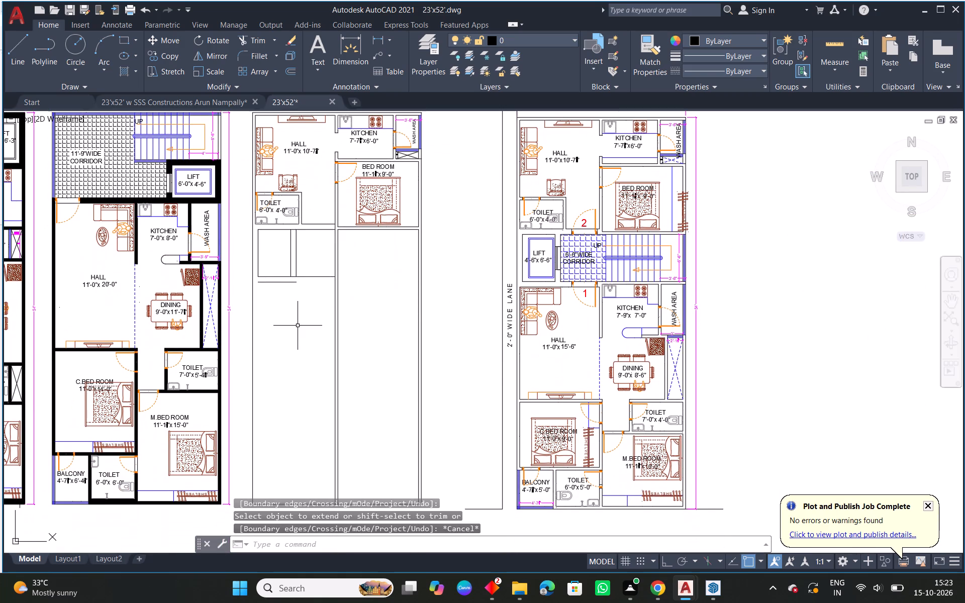
text(O 4.5)
key(space)
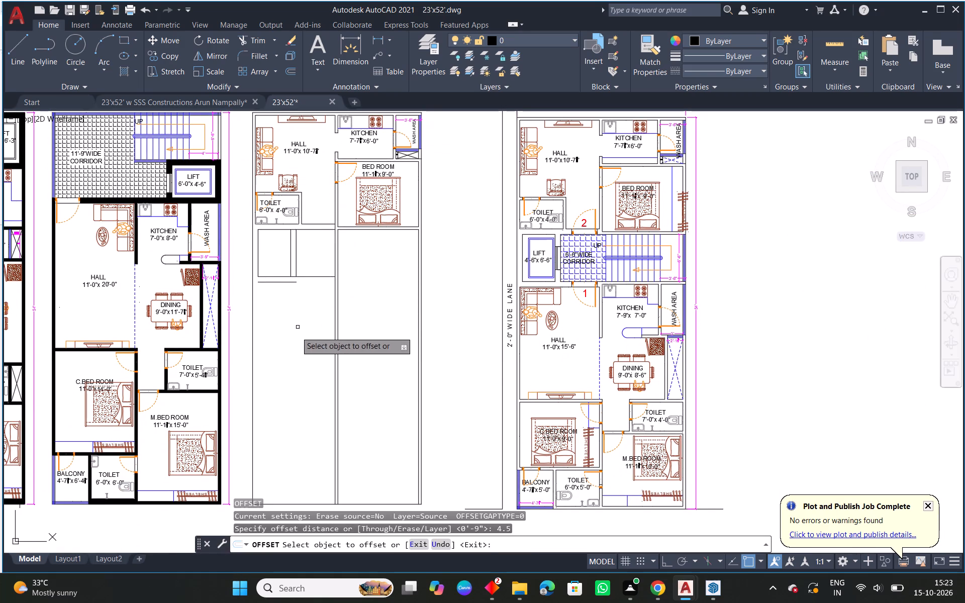
drag(254, 338, 260, 336)
click(300, 329)
key(Escape)
Fillet the line below the lift shaft with the new left inner wall line to form a square corner.
scroll(253, 283, up, 3)
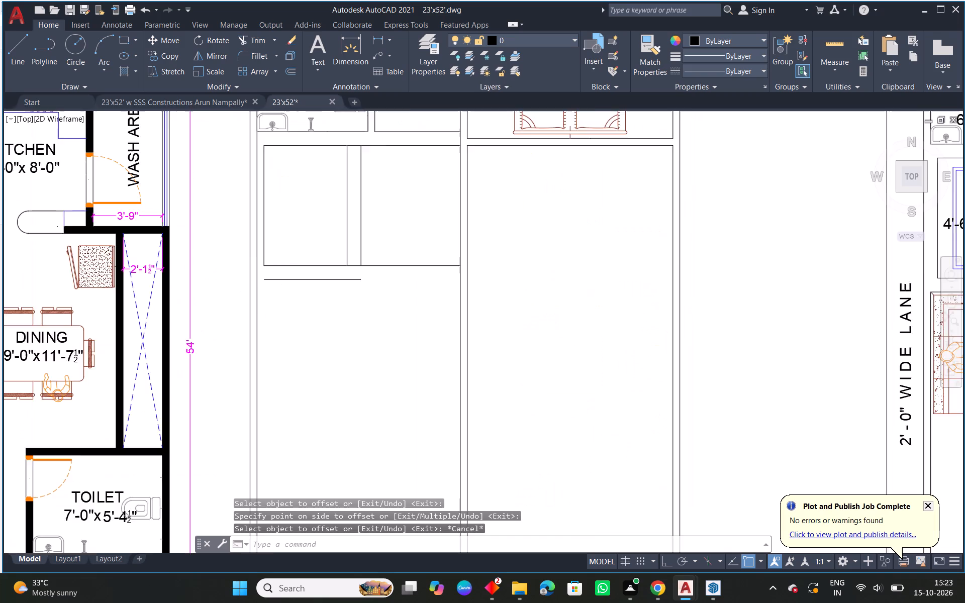
text(F)
key(space)
click(274, 277)
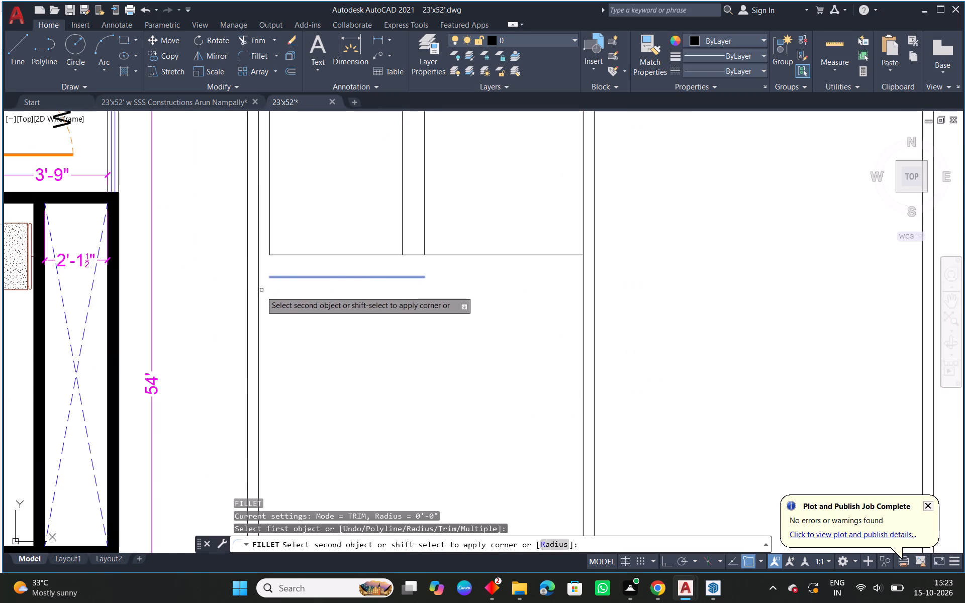
click(260, 294)
Copy the entrance door and its label 2 from the existing plan into the wall beside the new plan's toilet, above the corridor.
scroll(347, 280, down, 3)
middle_drag(416, 293, 359, 300)
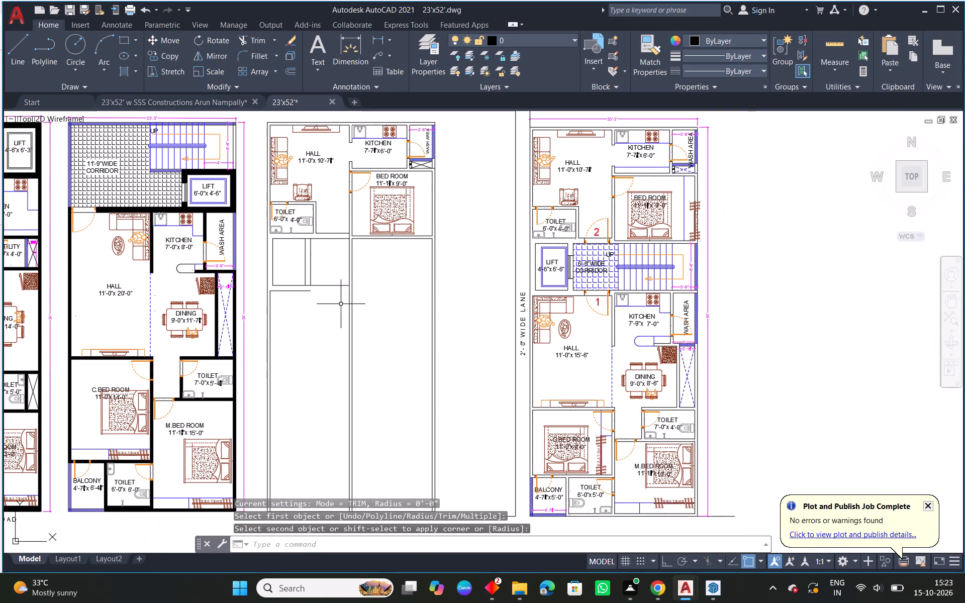
scroll(319, 288, up, 2)
middle_drag(336, 291, 338, 340)
scroll(337, 342, down, 1)
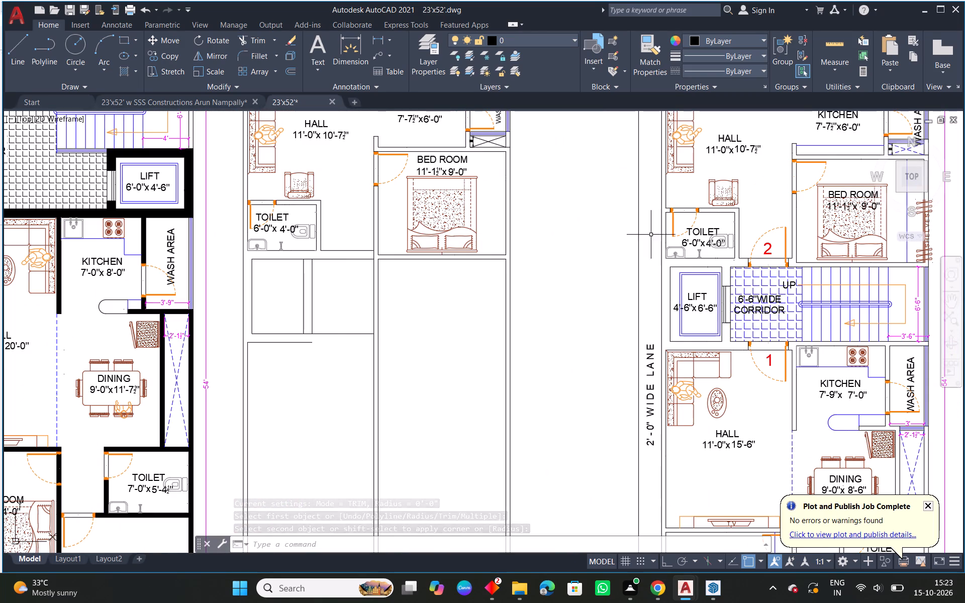
scroll(770, 225, up, 2)
click(762, 271)
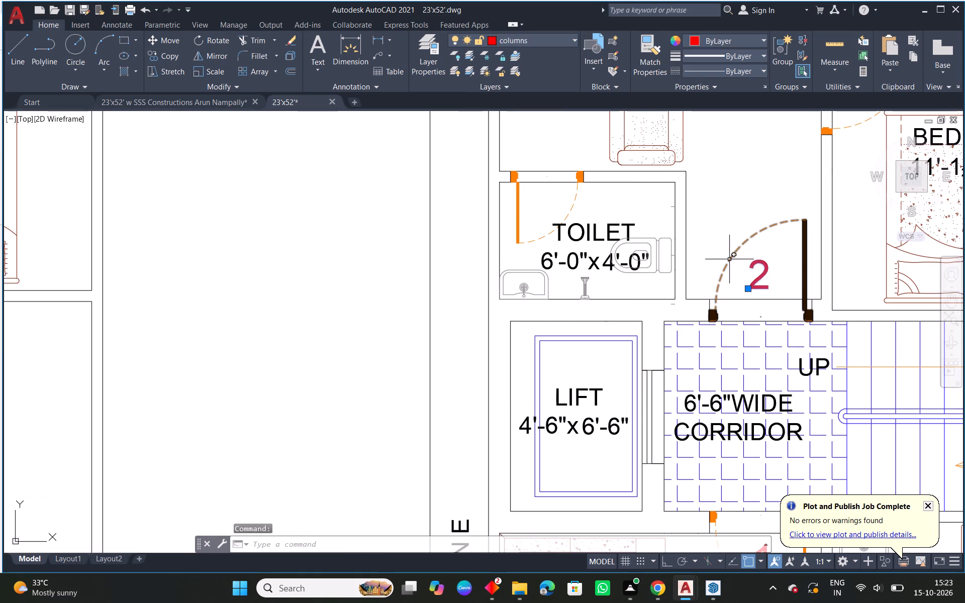
click(729, 259)
text(CO)
key(space)
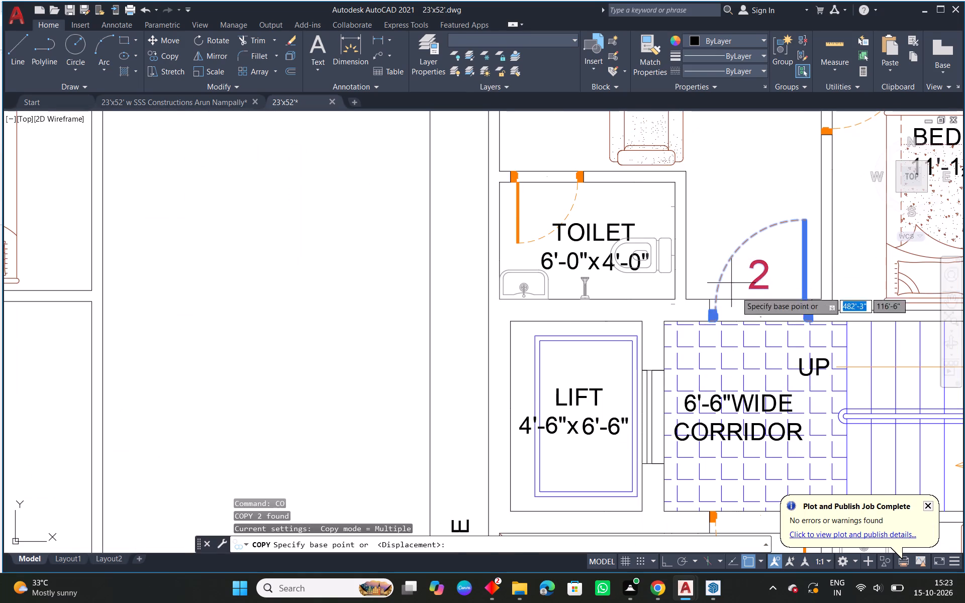
click(811, 323)
scroll(711, 320, down, 3)
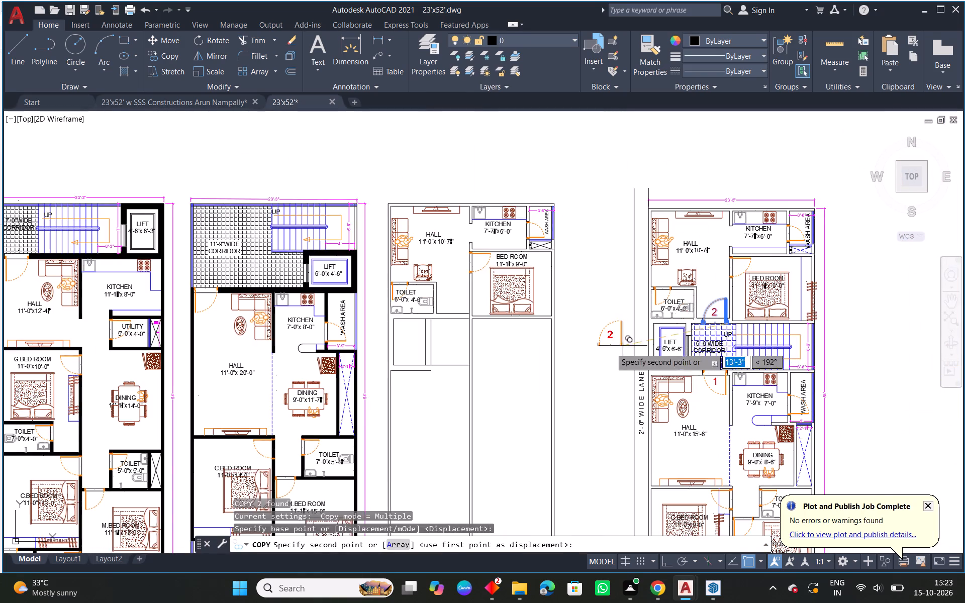
middle_drag(559, 355, 621, 330)
scroll(500, 292, up, 3)
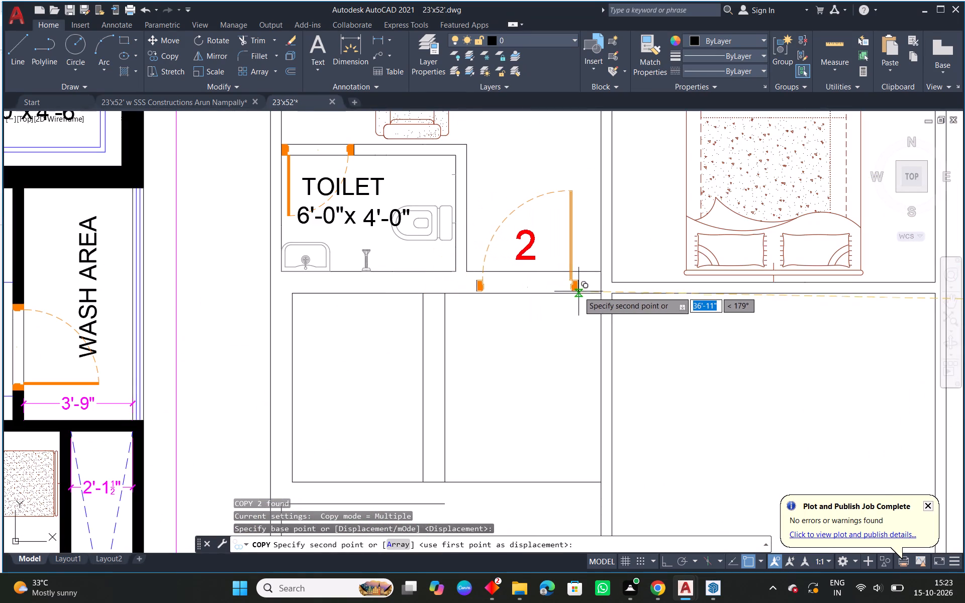
click(586, 292)
key(Escape)
Draw polyline jambs across the wall thickness on both sides of the copied entrance door.
scroll(576, 295, up, 3)
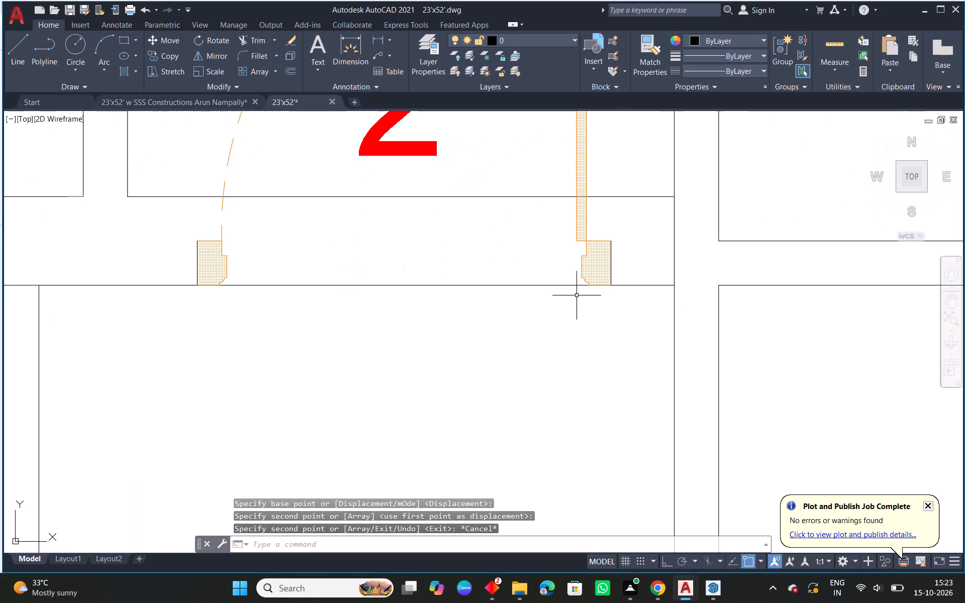
text(PL)
key(space)
click(613, 284)
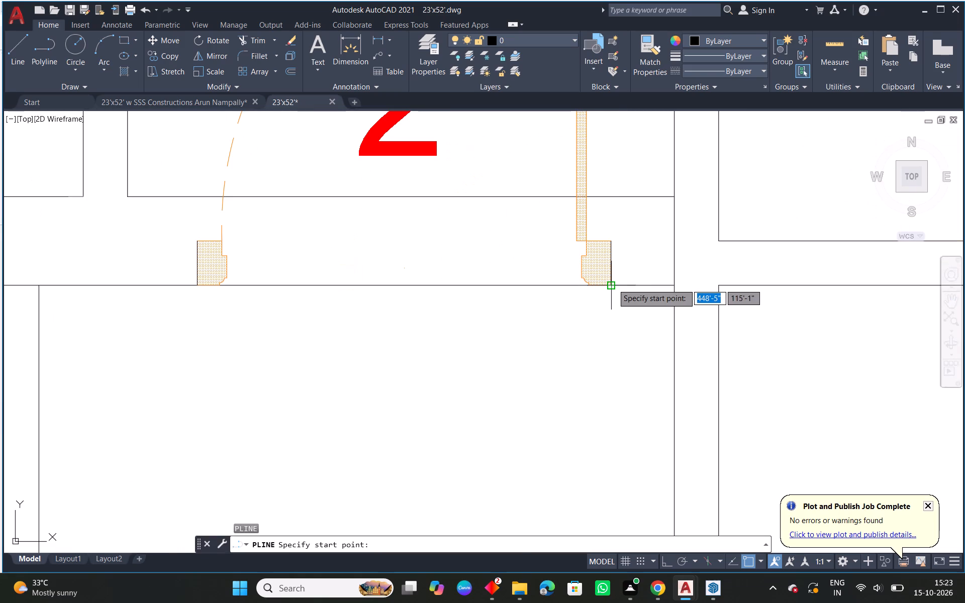
click(612, 196)
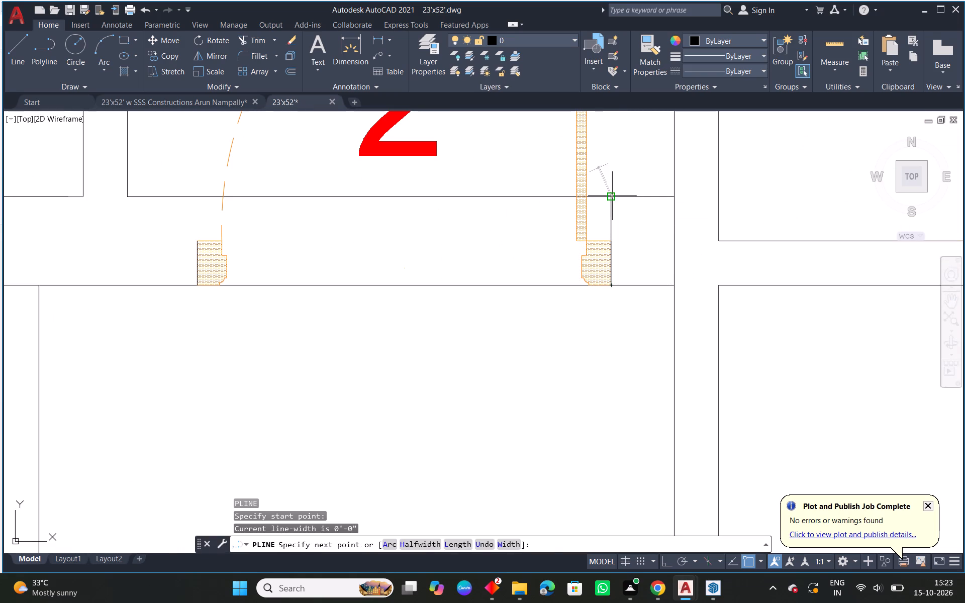
key(Escape)
scroll(614, 225, down, 2)
right_click(461, 202)
click(498, 215)
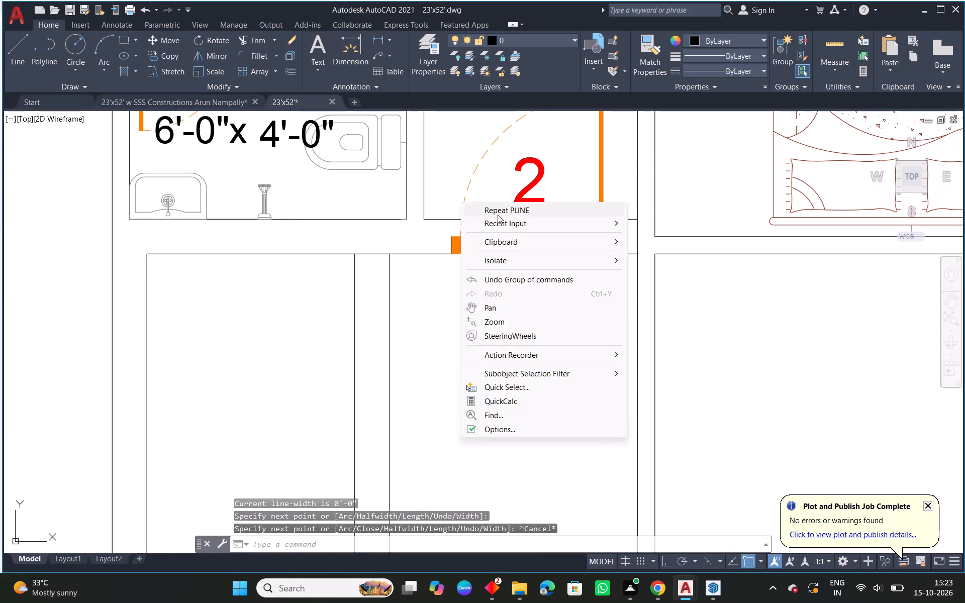
scroll(461, 255, up, 1)
click(447, 253)
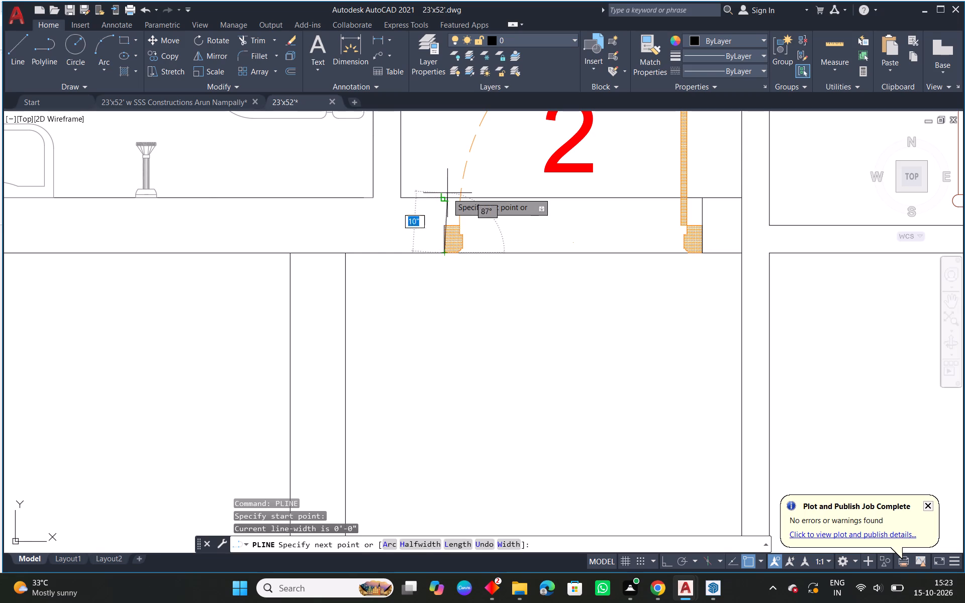
click(444, 200)
key(Escape)
scroll(649, 272, down, 2)
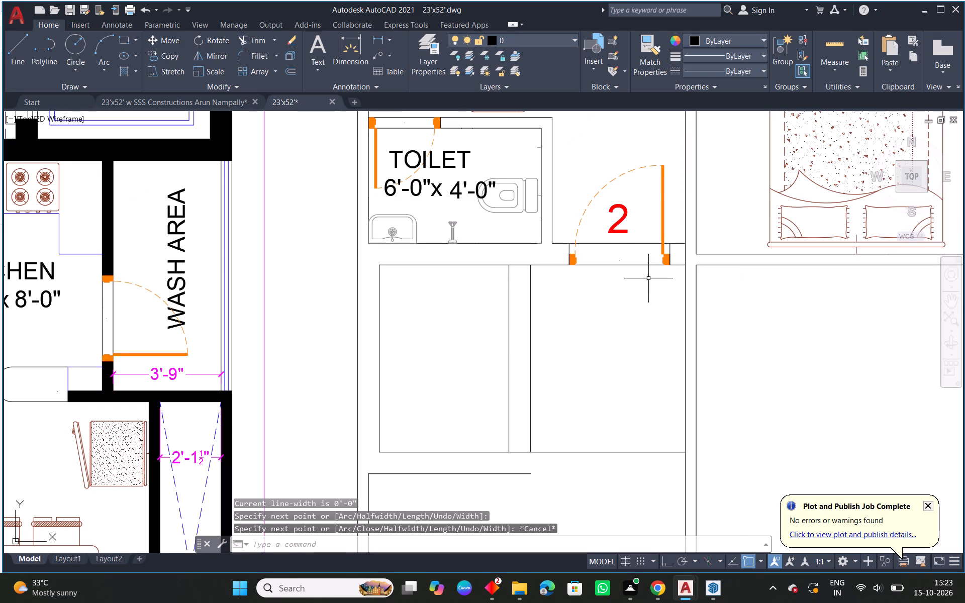
Fillet the line below the lift shaft with the shaft's outer right wall line to form a square corner.
scroll(616, 264, down, 3)
middle_drag(648, 288, 304, 244)
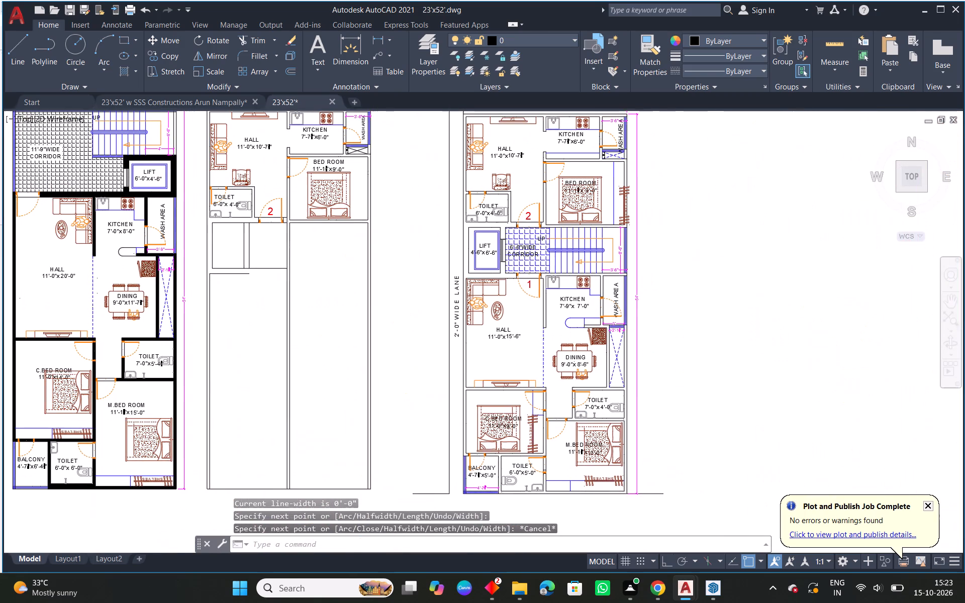
middle_drag(304, 244, 303, 244)
middle_drag(302, 246, 444, 254)
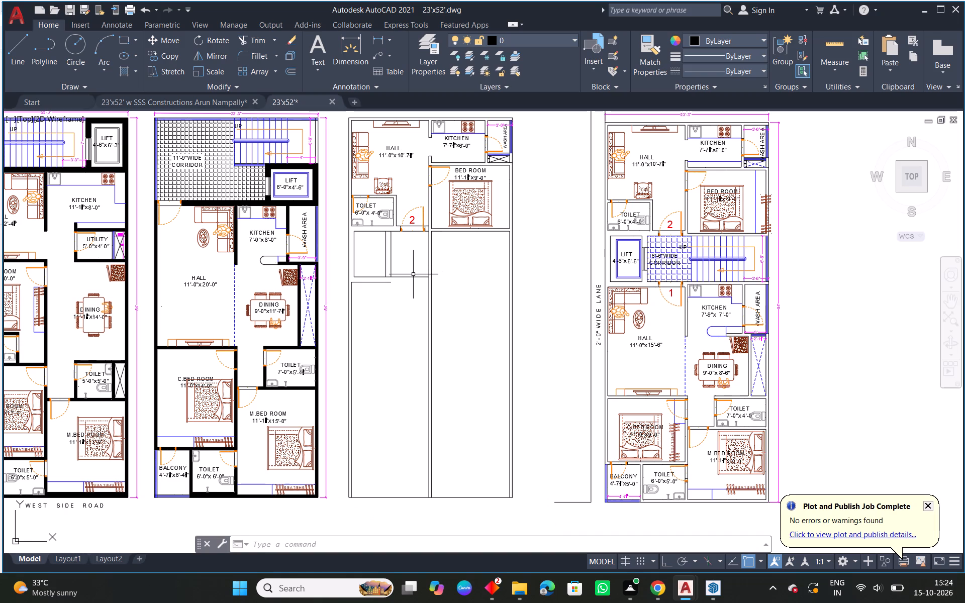
scroll(367, 301, up, 1)
text(F)
key(space)
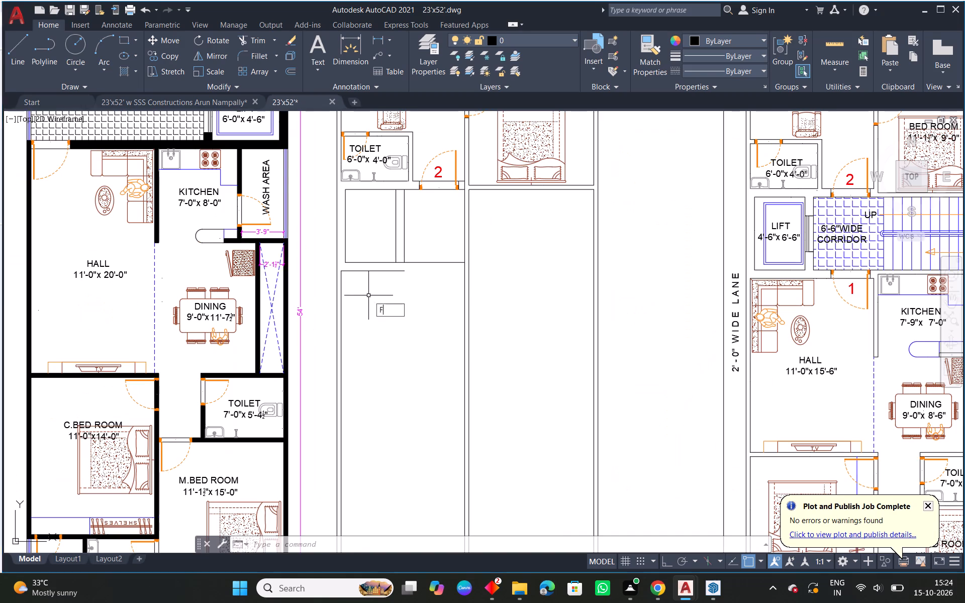
click(385, 271)
click(403, 250)
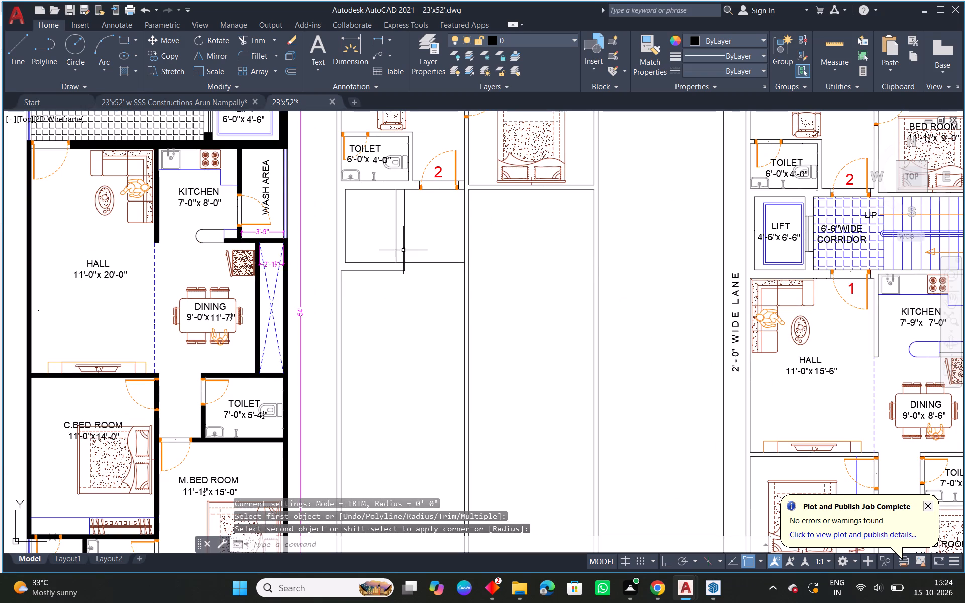
key(Escape)
Trim the lift shaft's lower line beyond its inner corner and the upper line within the right wall's thickness.
text(TR)
key(space)
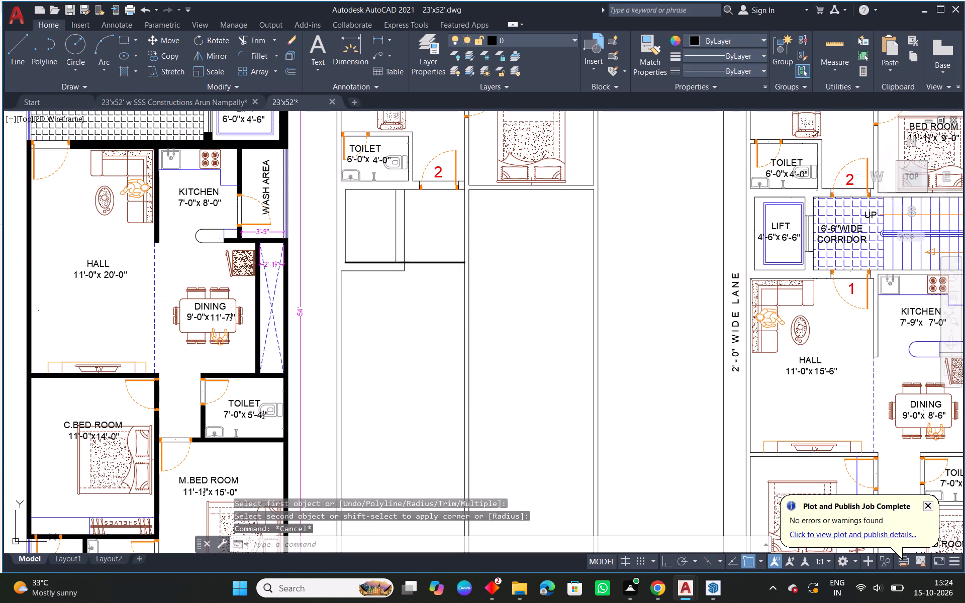
click(423, 261)
scroll(388, 260, up, 1)
click(410, 263)
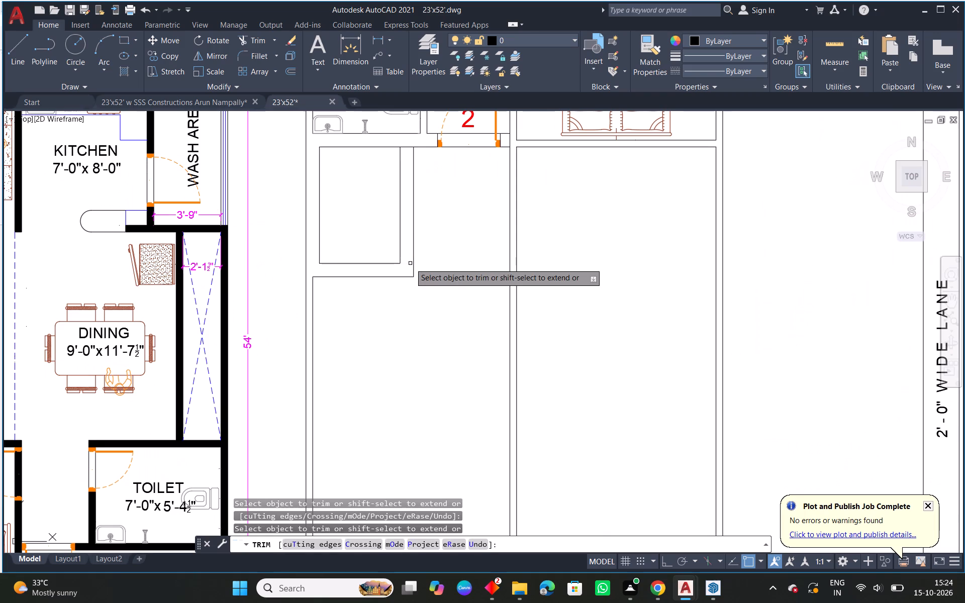
click(407, 146)
key(Escape)
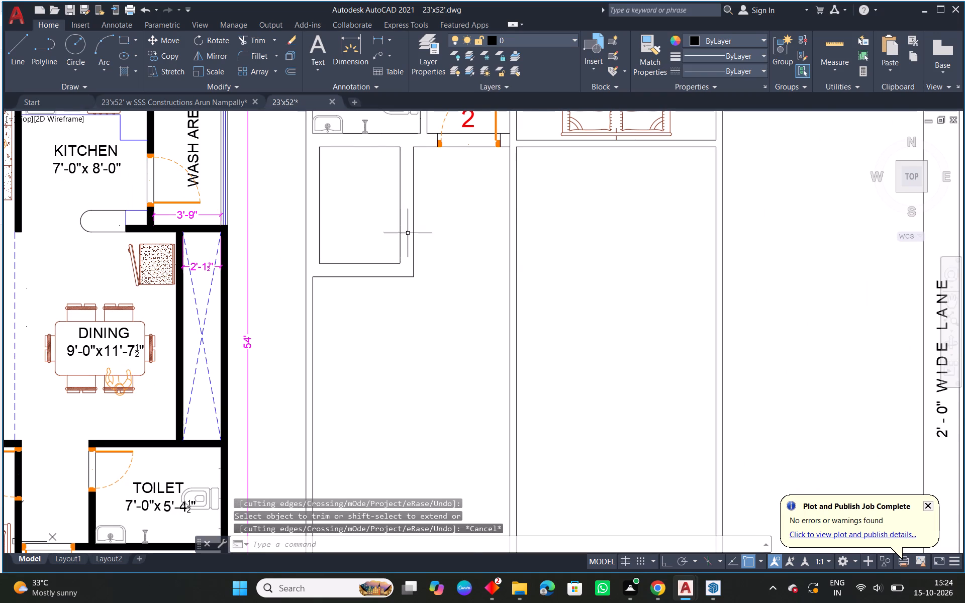
Fillet the corridor's upper line below the bedroom with the bedroom's left wall line to form a square corner.
scroll(402, 257, down, 1)
scroll(477, 187, up, 2)
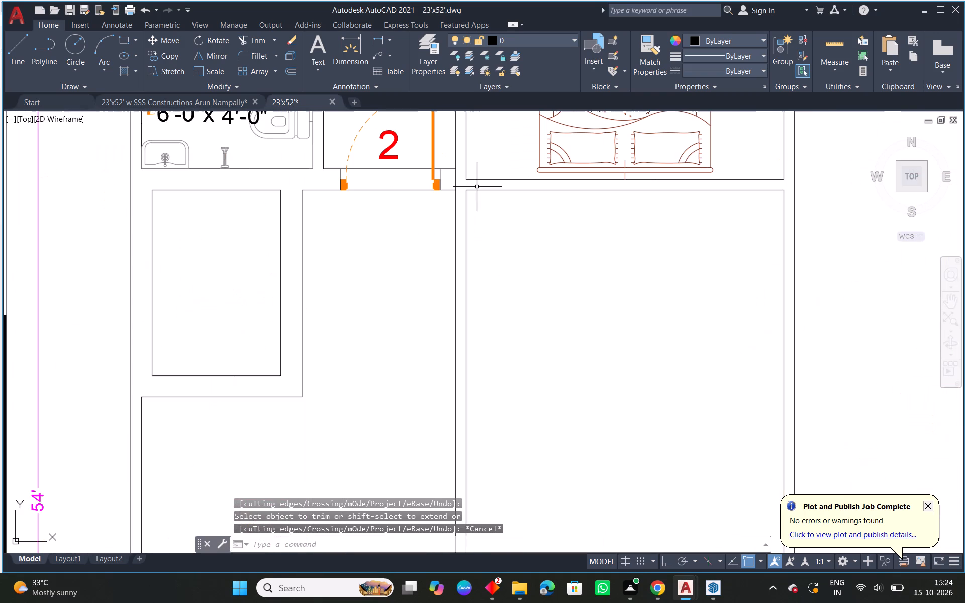
scroll(477, 184, up, 3)
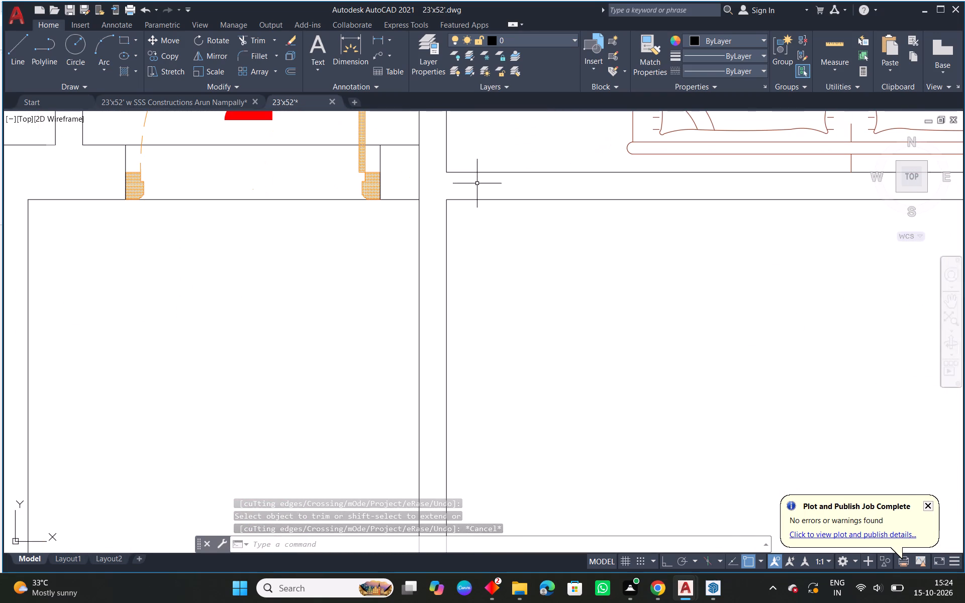
text(F)
key(space)
click(469, 202)
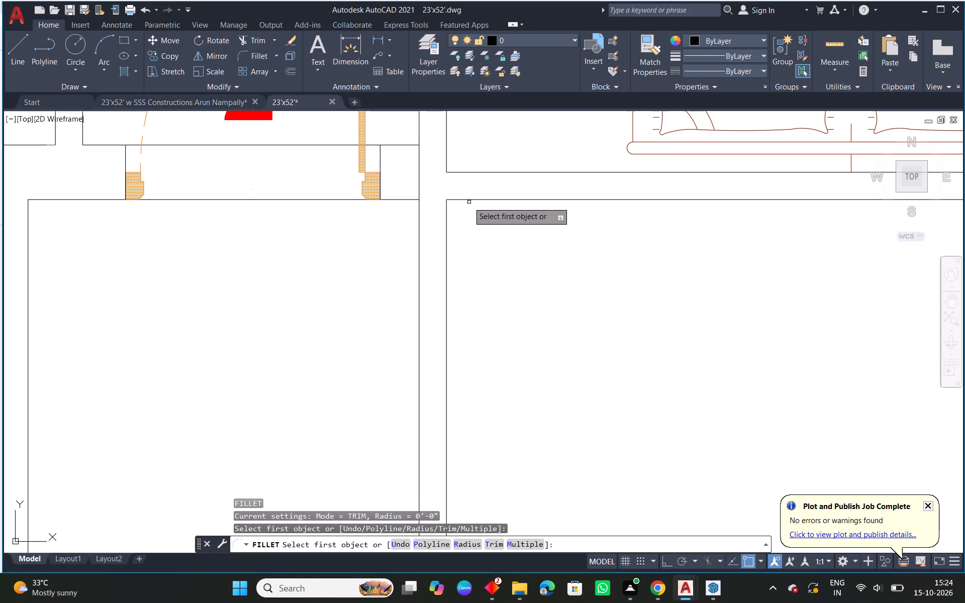
click(463, 202)
click(457, 198)
click(420, 191)
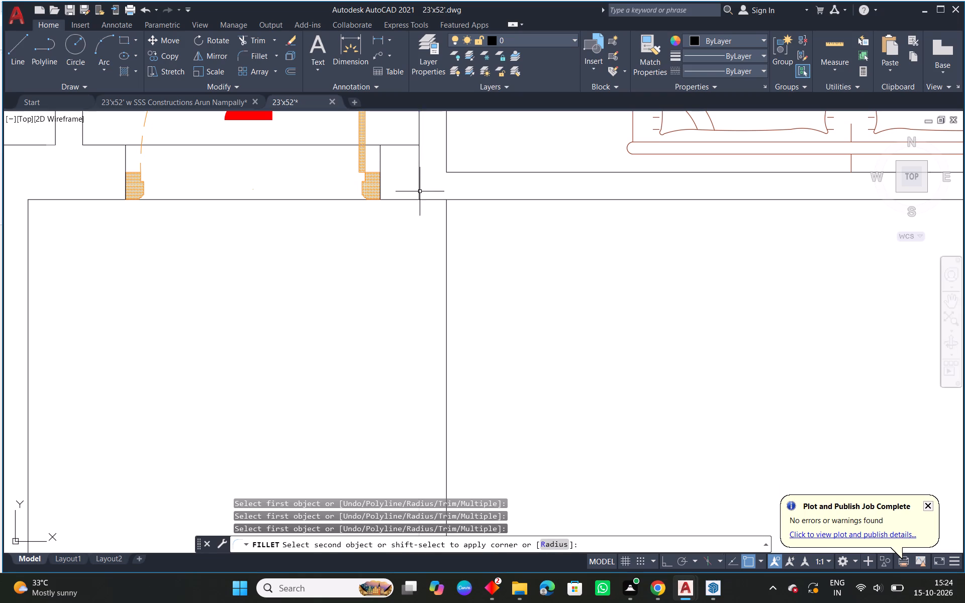
Erase the leftover vertical partition line running down from the wall below the bedroom.
key(grave)
click(497, 233)
click(439, 235)
key(Delete)
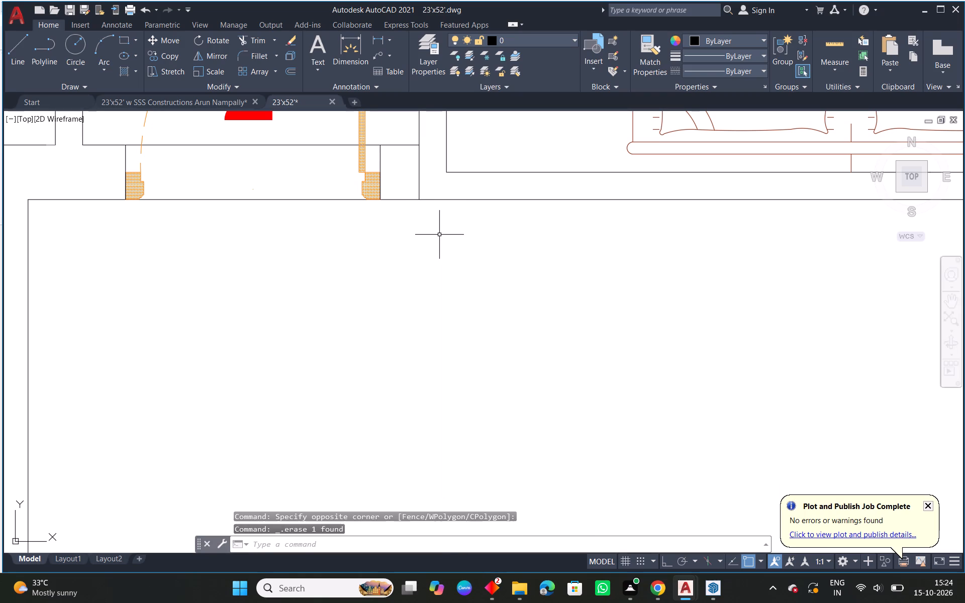
Trim the bedroom's left partition line within the thickness of the corridor's upper wall.
middle_drag(447, 173, 440, 247)
text(TR)
key(space)
key(space)
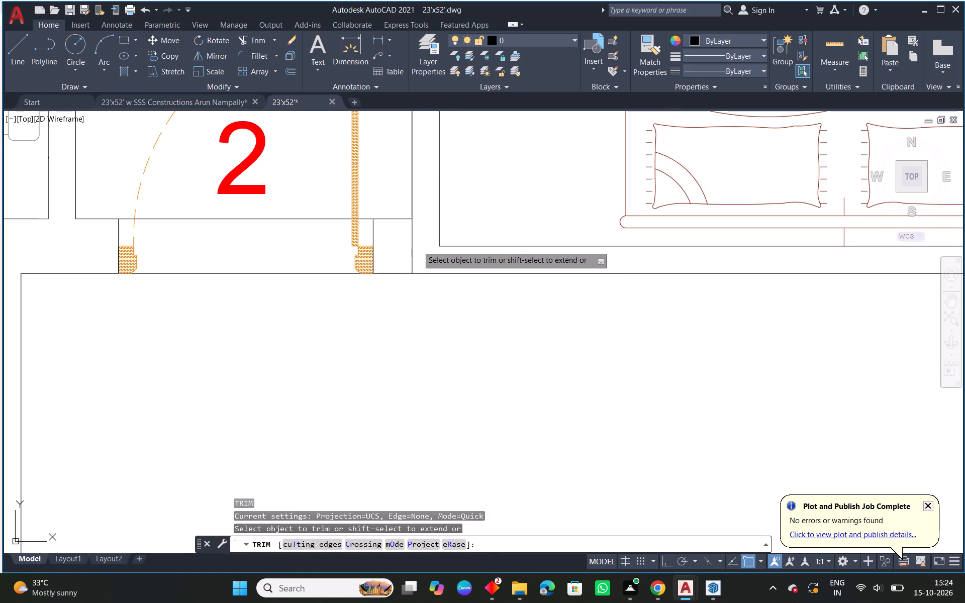
click(413, 245)
key(Escape)
scroll(413, 245, down, 3)
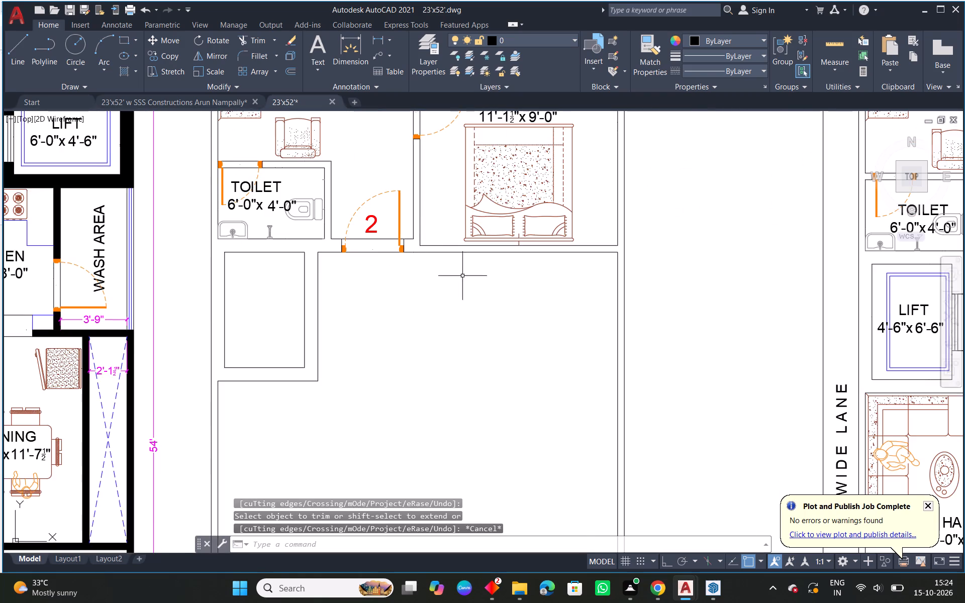
Extend the line below the lift shaft across the plan to the inner right wall line.
middle_drag(464, 276, 367, 251)
scroll(367, 250, down, 1)
text(EX)
key(space)
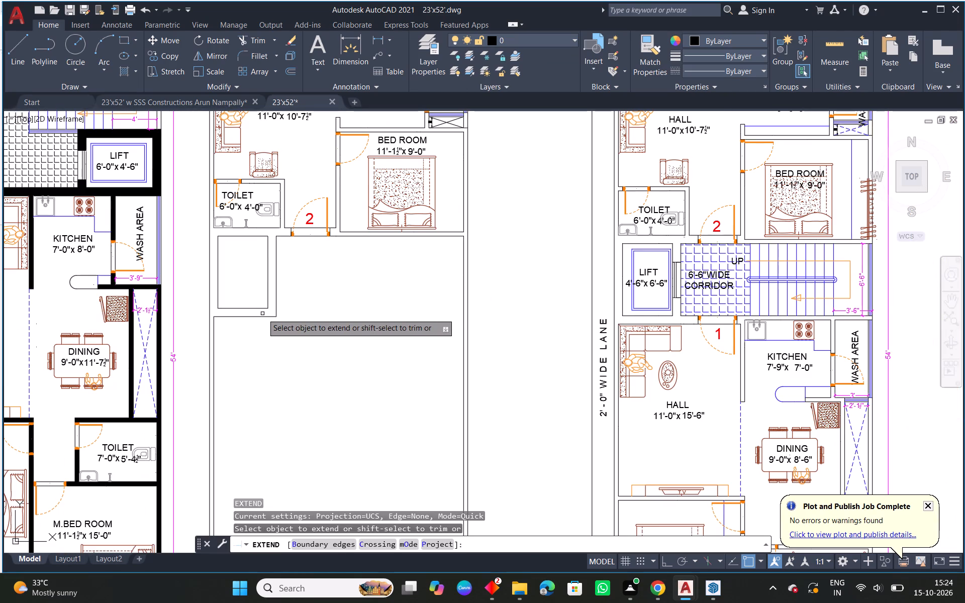
click(262, 316)
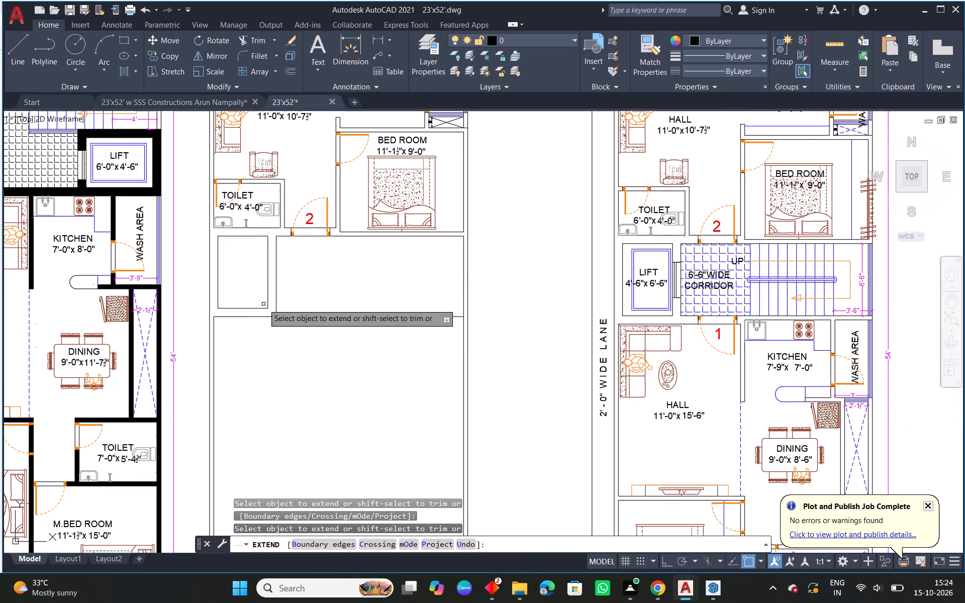
key(Escape)
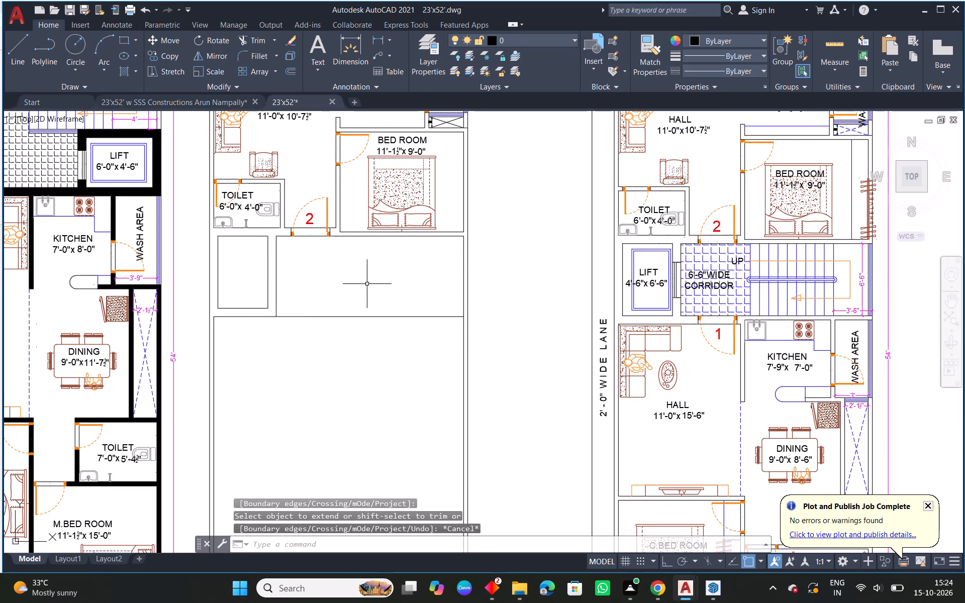
Offset the extended line below the lift shaft 4.5" upward to form the corridor's lower wall.
text(O)
key(space)
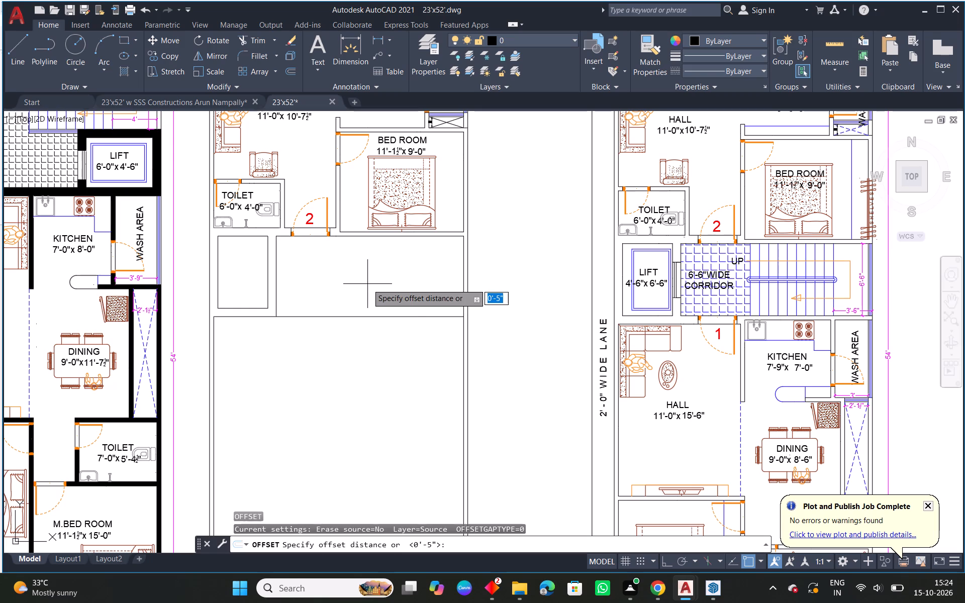
text(4.5)
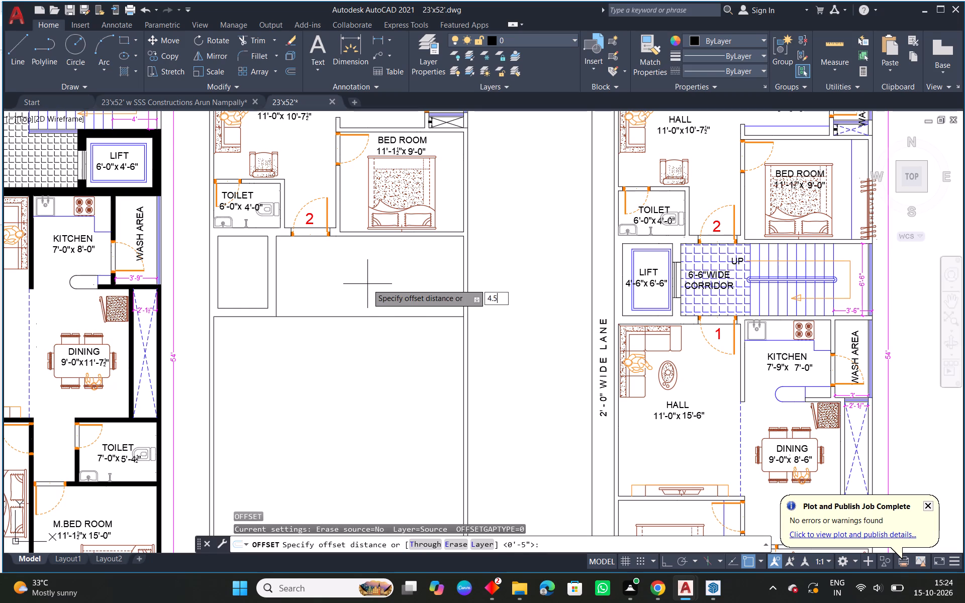
key(space)
click(394, 316)
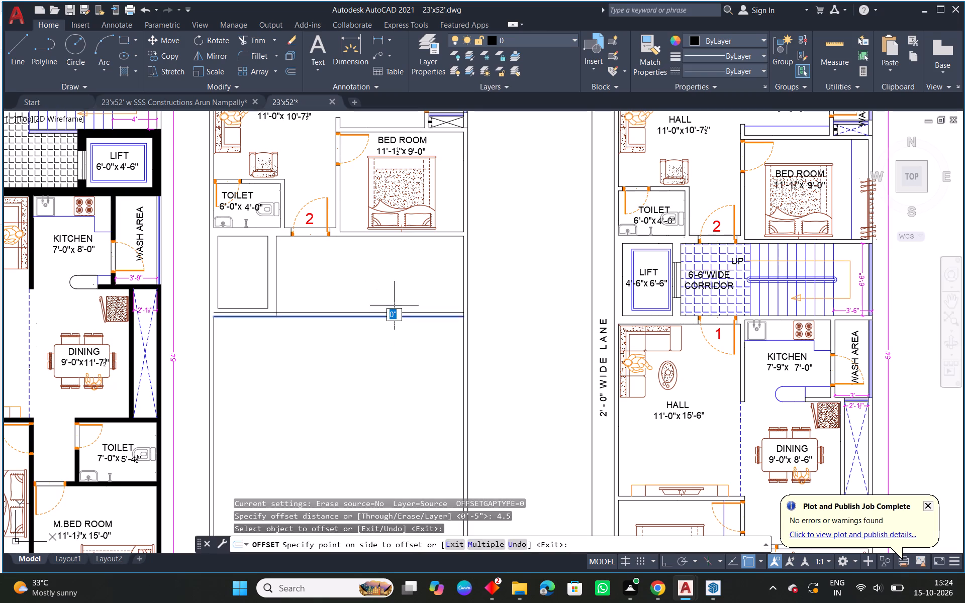
click(394, 298)
key(Escape)
Fillet the new 4.5" offset line with the lift shaft's outer right wall line to form a square corner.
scroll(261, 317, up, 2)
key(f)
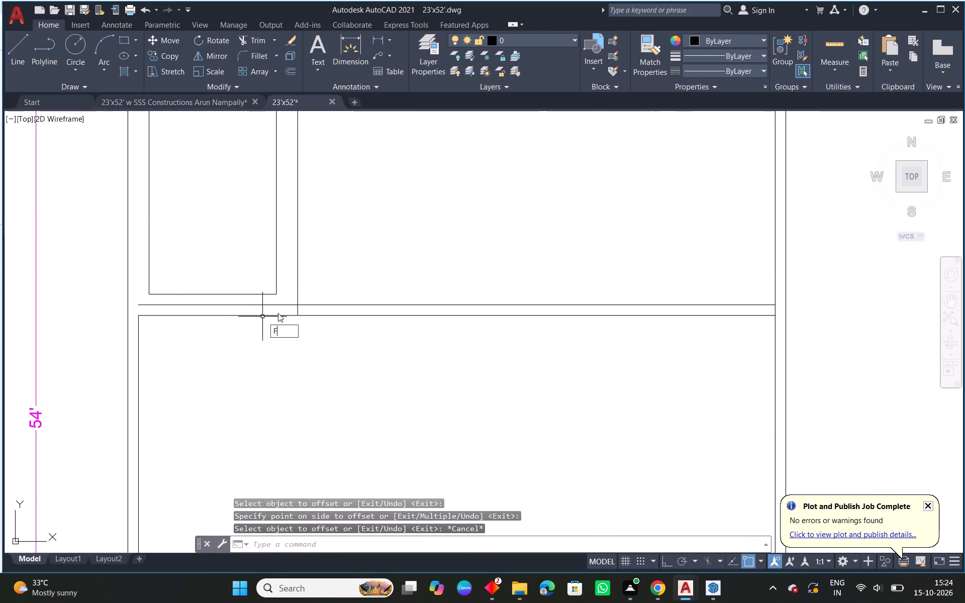
key(space)
click(299, 297)
click(307, 304)
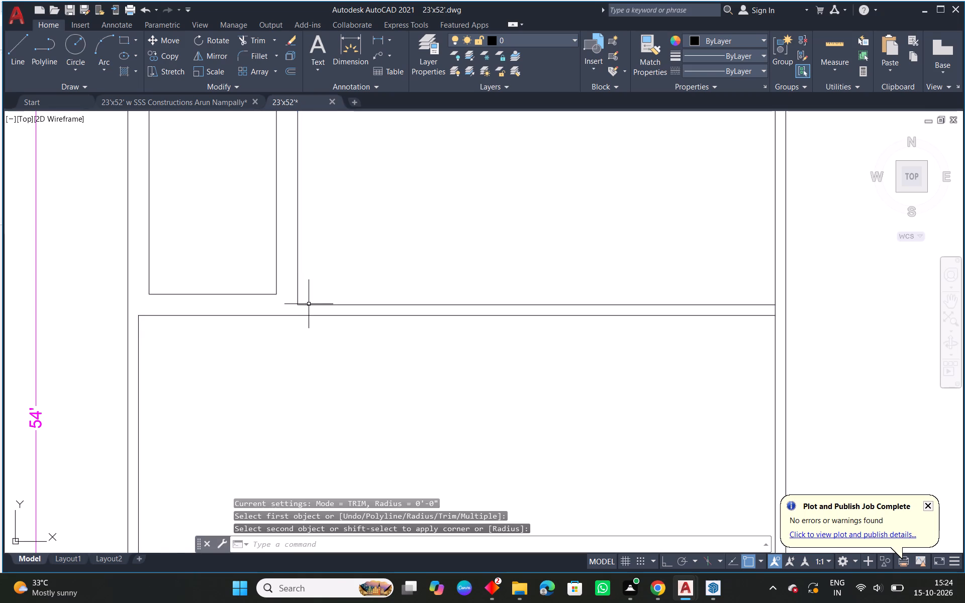
key(Escape)
Trim the inner right wall line within the thickness of the corridor's lower wall.
scroll(309, 304, down, 2)
middle_drag(485, 355, 424, 348)
scroll(434, 301, up, 3)
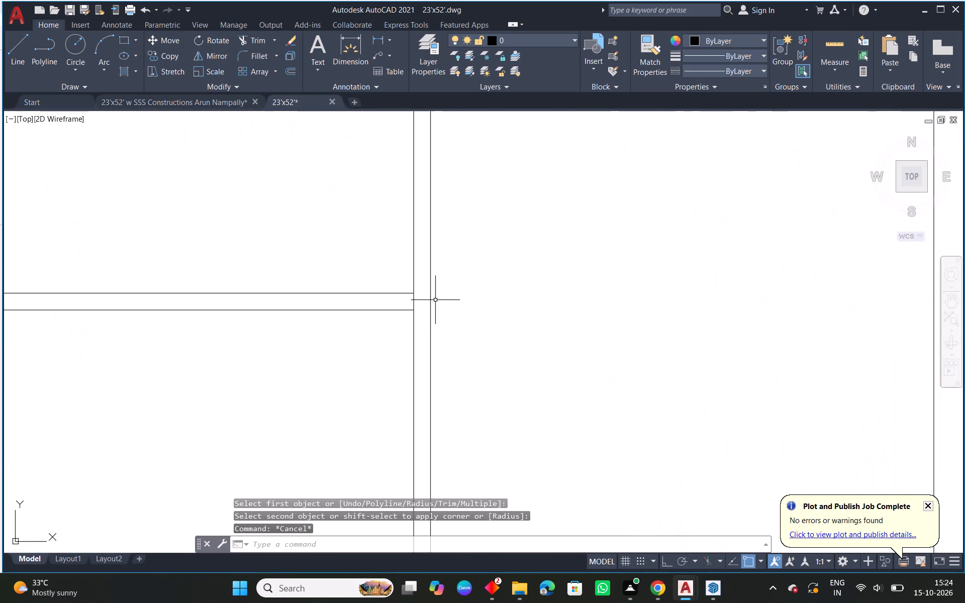
text(TR)
key(space)
key(space)
click(413, 304)
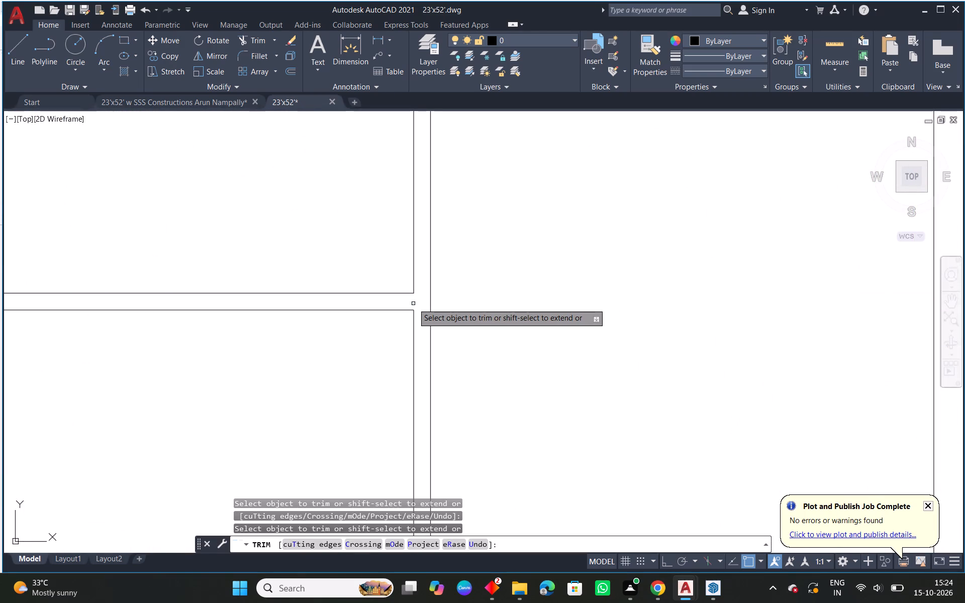
scroll(420, 293, down, 4)
key(Escape)
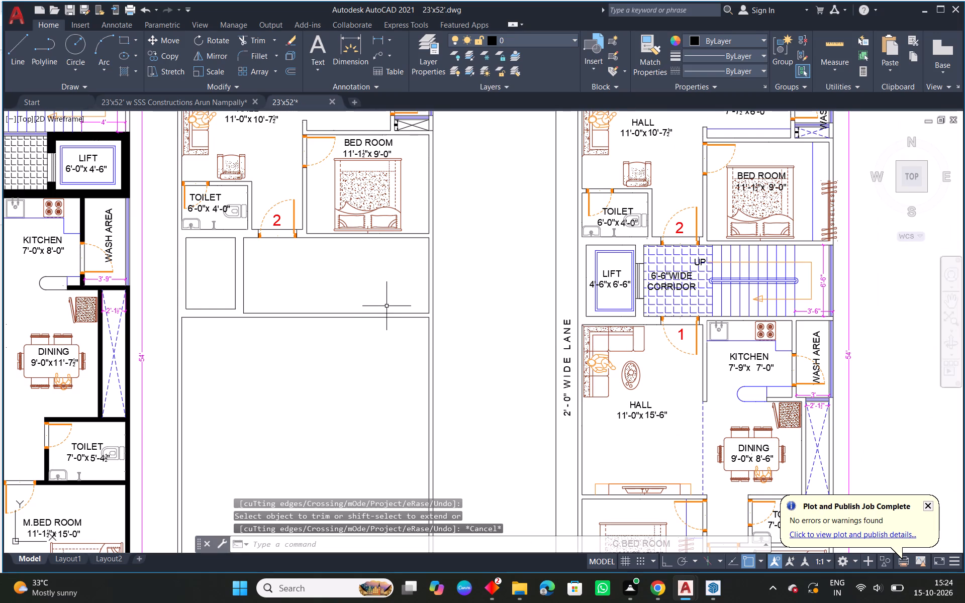
Offset the plan's outer right wall line 3'6" inward to set the stair landing's edge.
text(O 3'')
key(BackSpace)
key(6)
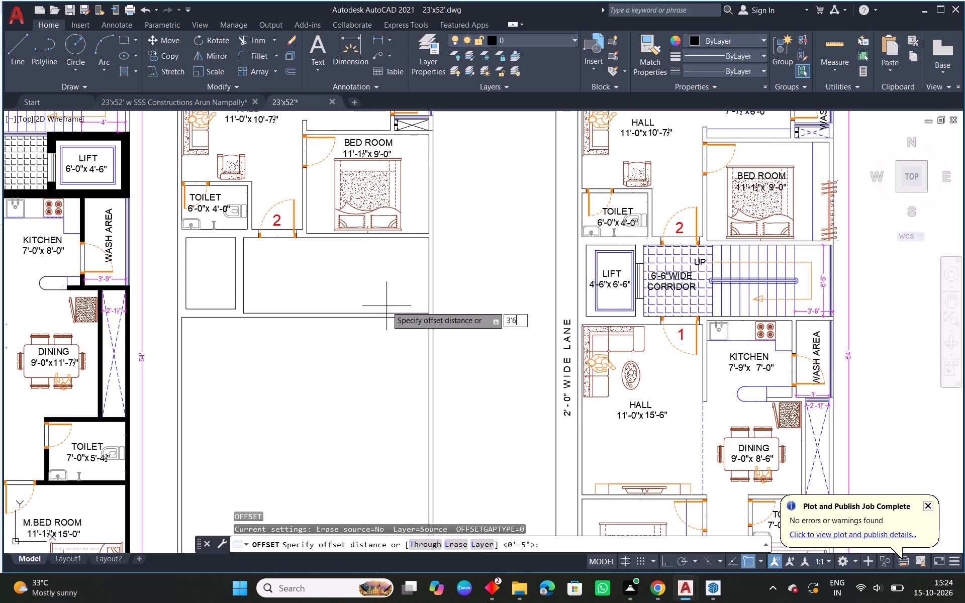
key(shift+quotedbl)
key(Return)
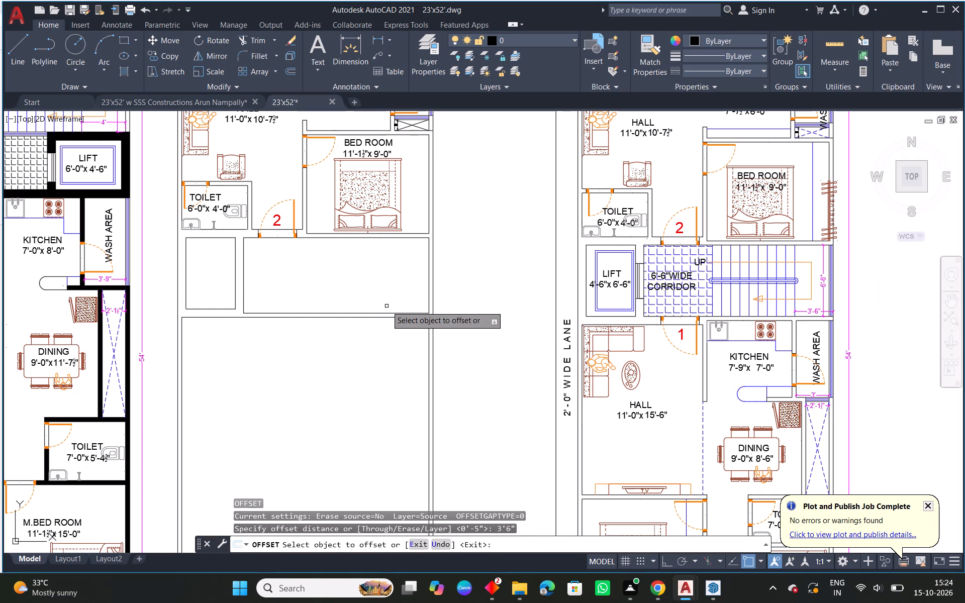
click(433, 274)
click(376, 277)
key(Escape)
Trim the 3'6" offset line at the corridor's upper and lower wall lines, removing its portion below the corridor.
scroll(397, 236, up, 1)
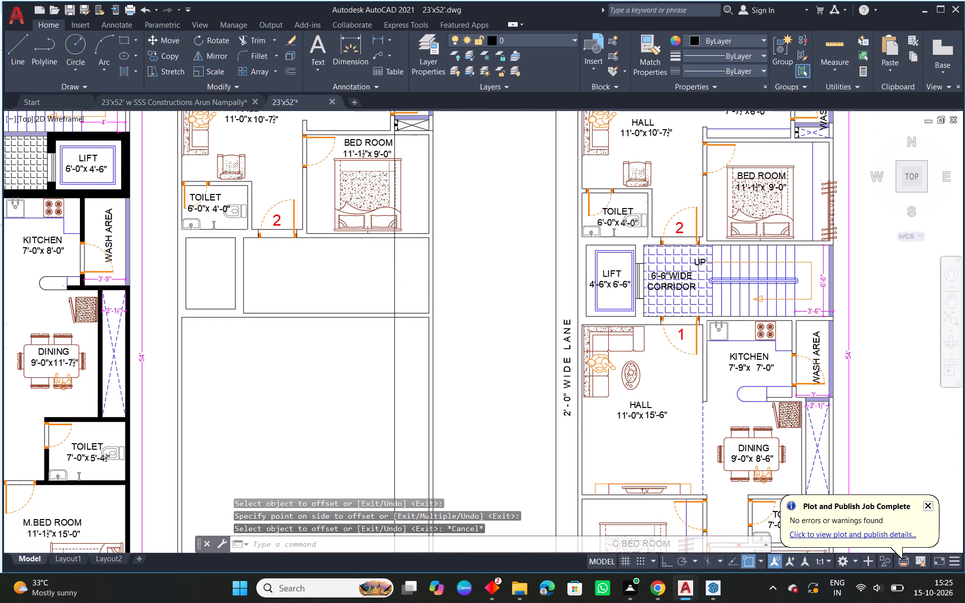
scroll(397, 236, up, 2)
text(TR)
key(space)
key(space)
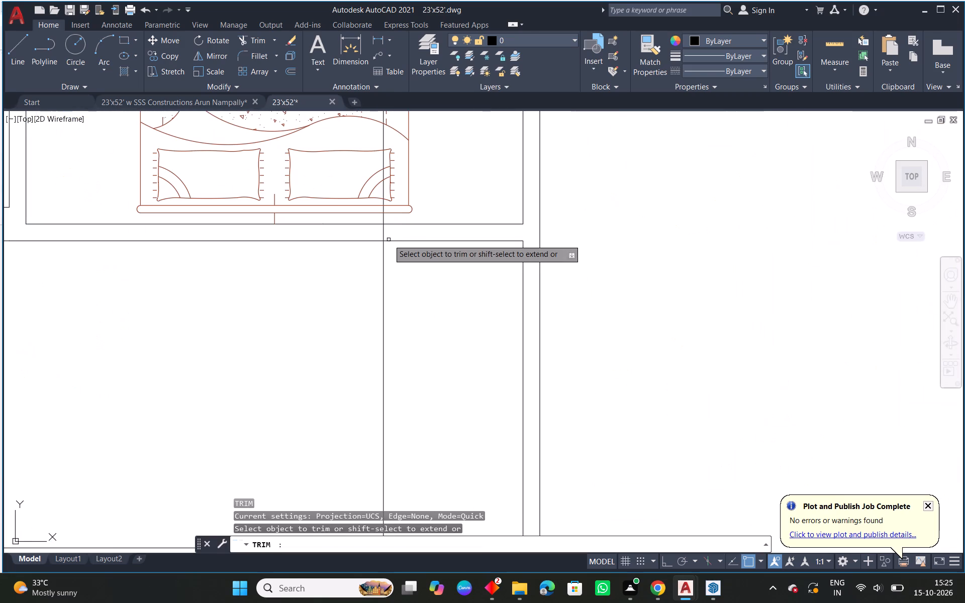
click(382, 237)
scroll(379, 305, down, 1)
middle_drag(384, 362, 395, 334)
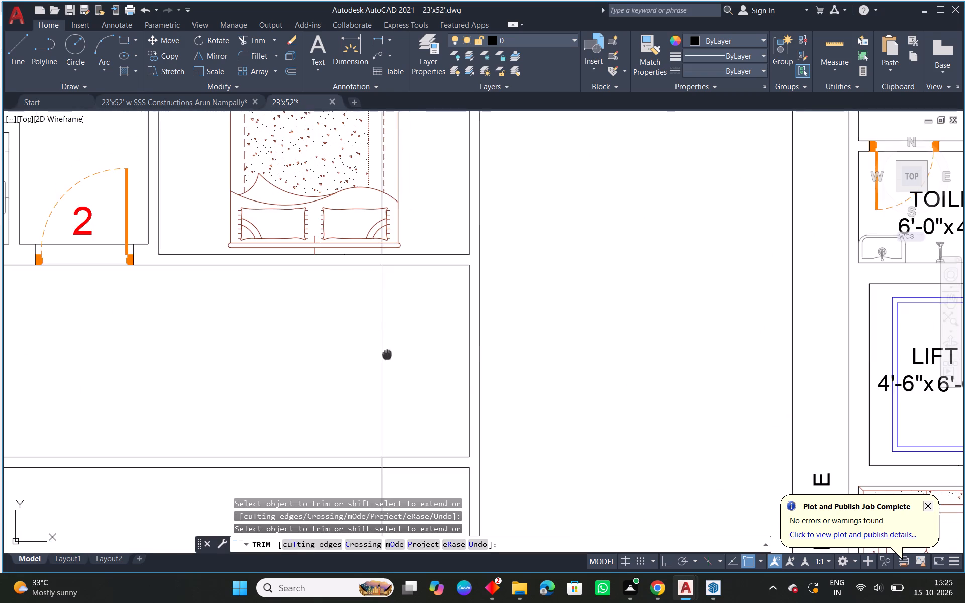
middle_drag(395, 334, 407, 203)
drag(426, 329, 357, 323)
scroll(410, 304, up, 2)
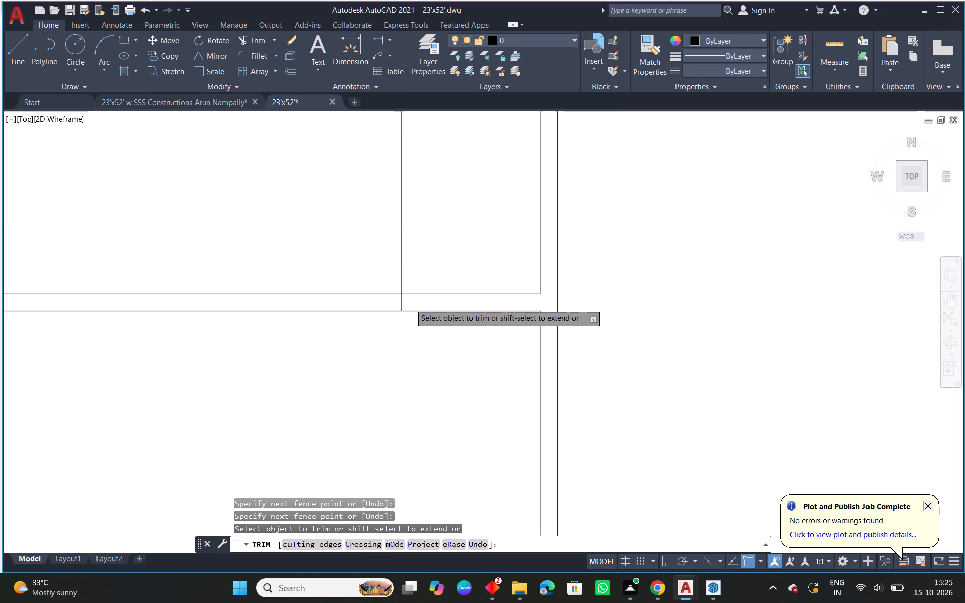
drag(410, 303, 376, 297)
scroll(435, 263, down, 3)
middle_drag(453, 210, 433, 380)
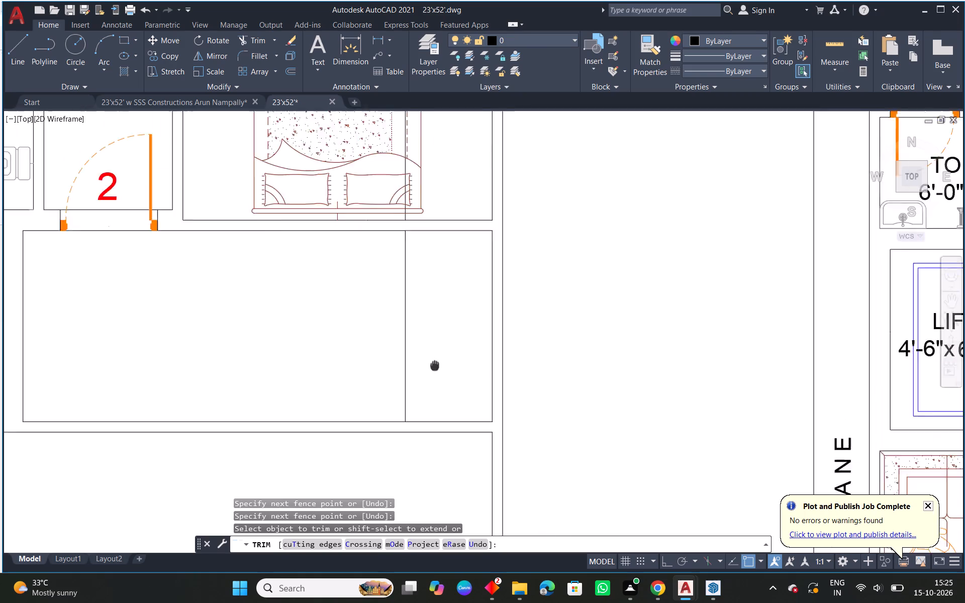
middle_drag(433, 380, 430, 413)
key(Escape)
Erase the remaining piece of the offset line running through the bedroom and wash area above the corridor.
middle_drag(429, 240, 424, 484)
click(394, 284)
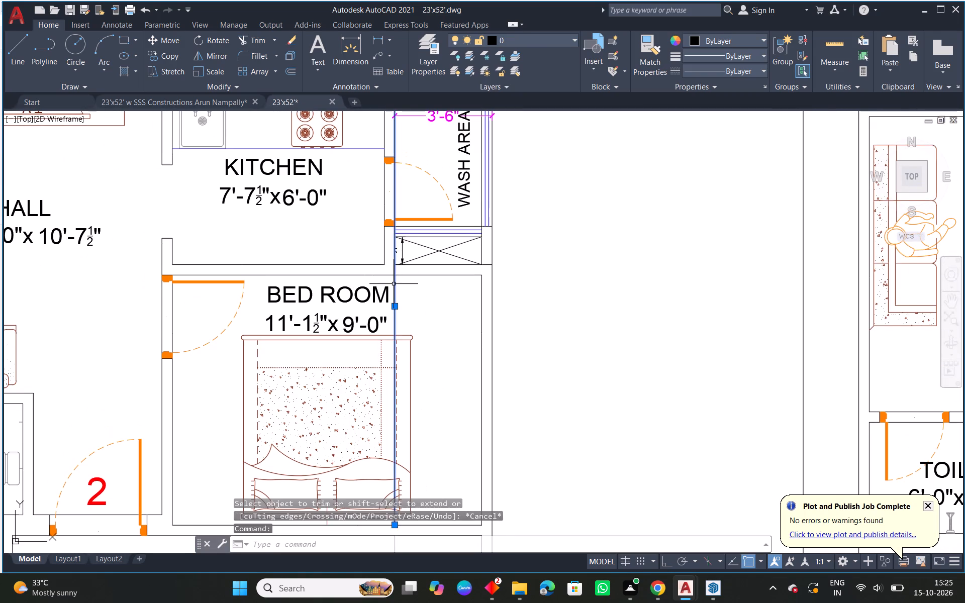
key(Delete)
scroll(394, 277, down, 3)
key(Escape)
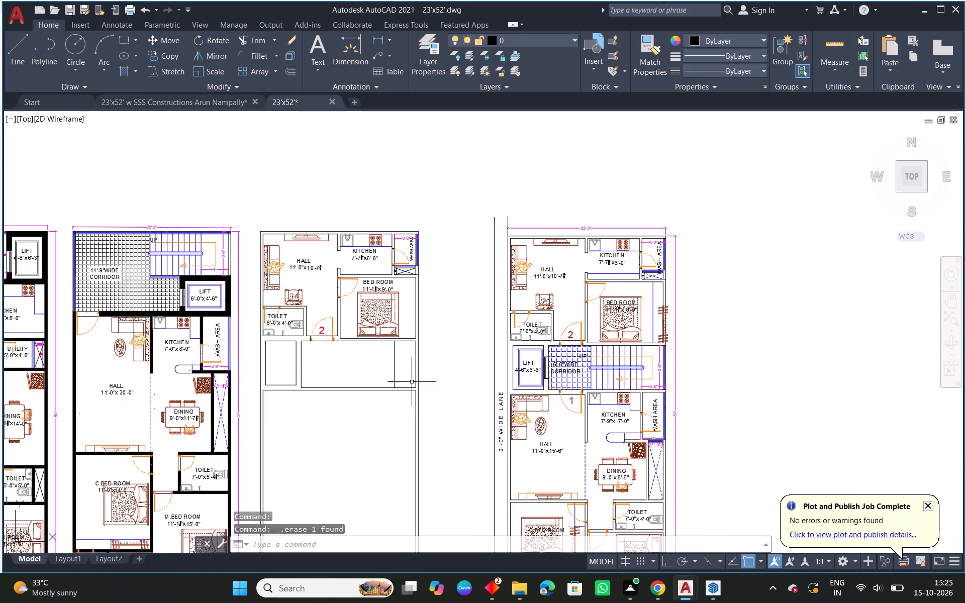
With Ortho on, draw a horizontal line from the landing edge's midpoint toward the lift as the stair's centre line.
scroll(392, 363, up, 2)
middle_drag(417, 373, 413, 323)
text(L)
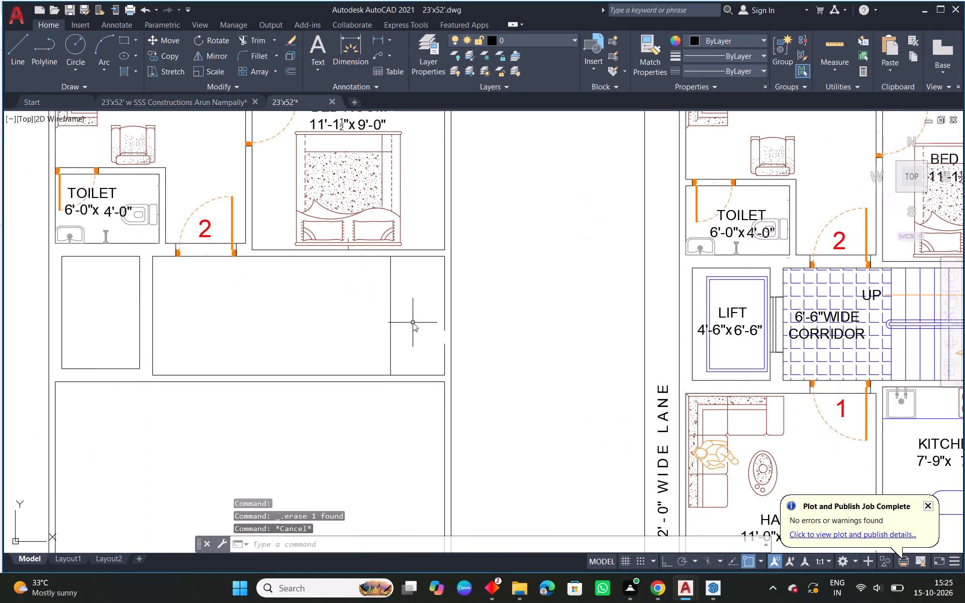
key(space)
click(391, 316)
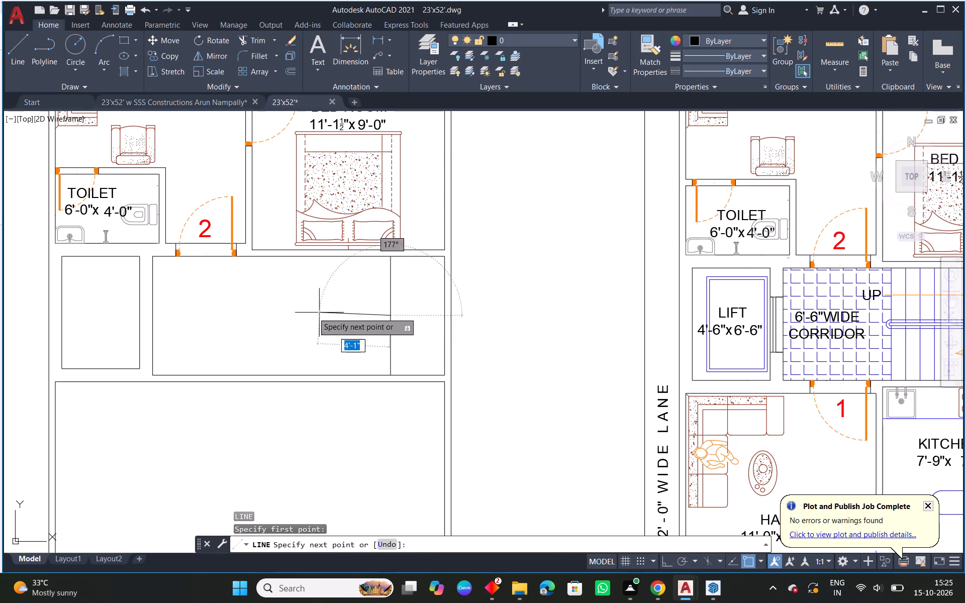
click(668, 558)
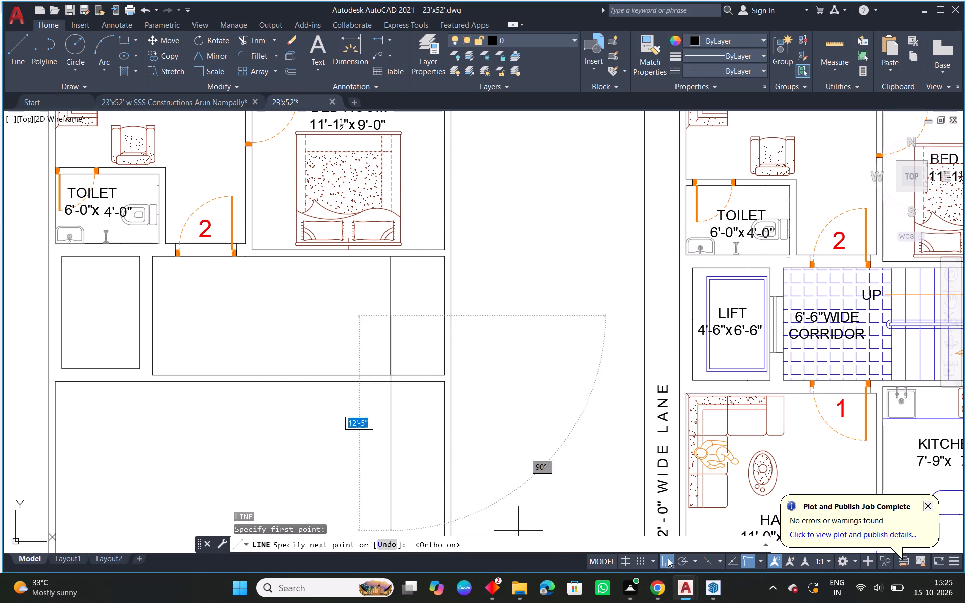
scroll(282, 332, down, 1)
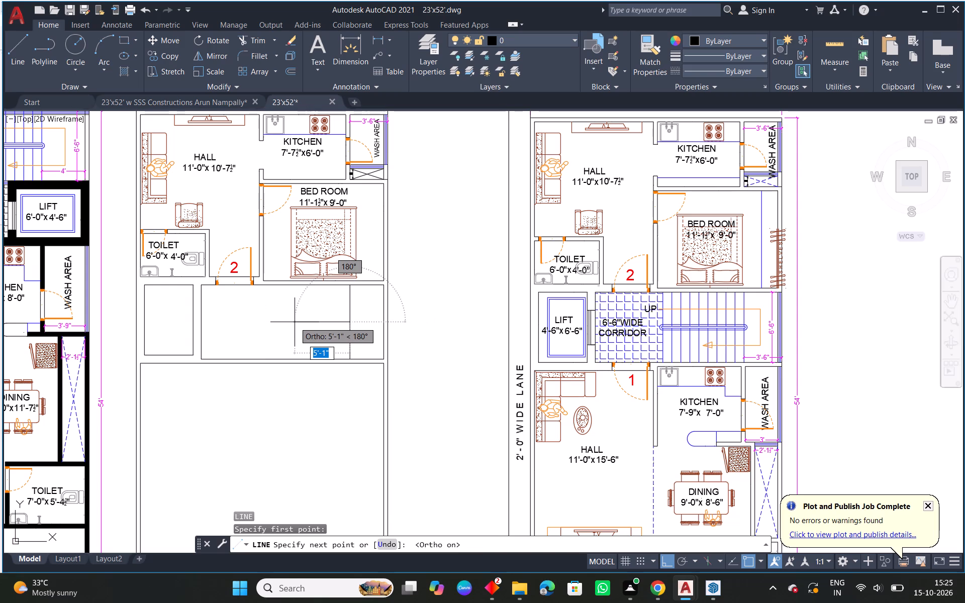
click(263, 317)
key(Escape)
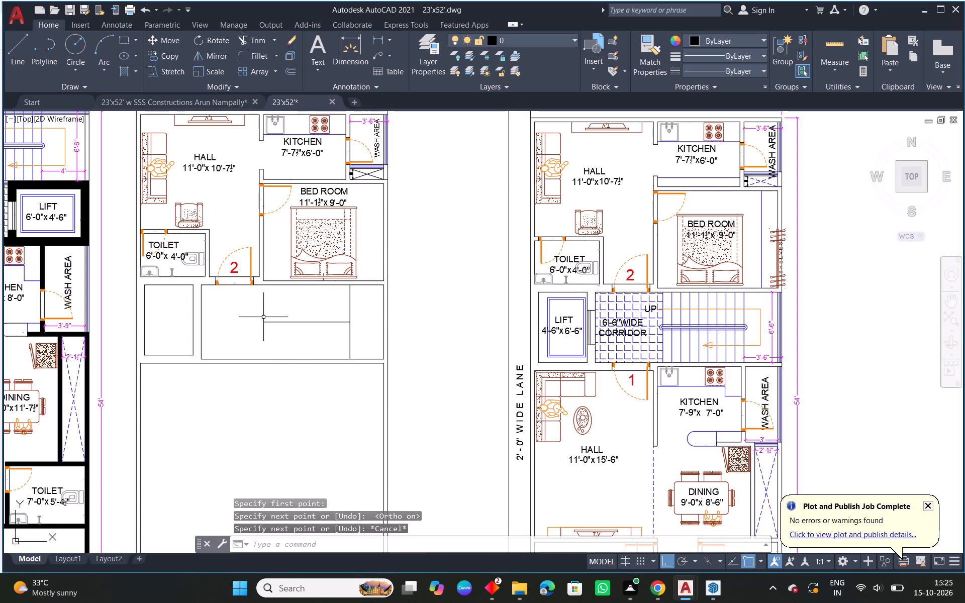
Offset the stair landing's edge line toward the lift five times at 10" spacing to create the first tread lines.
text(O 10)
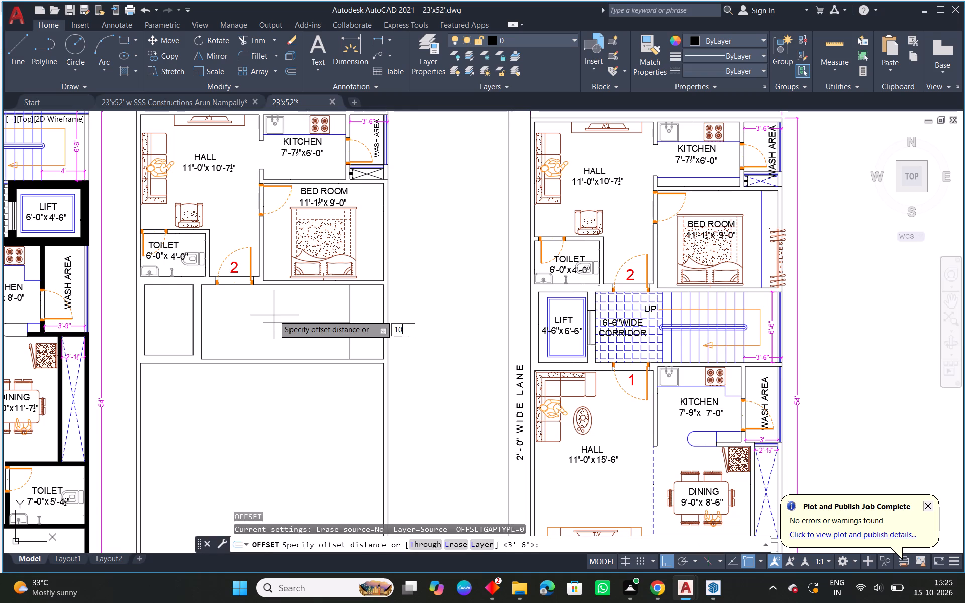
key(shift+quotedbl)
key(Return)
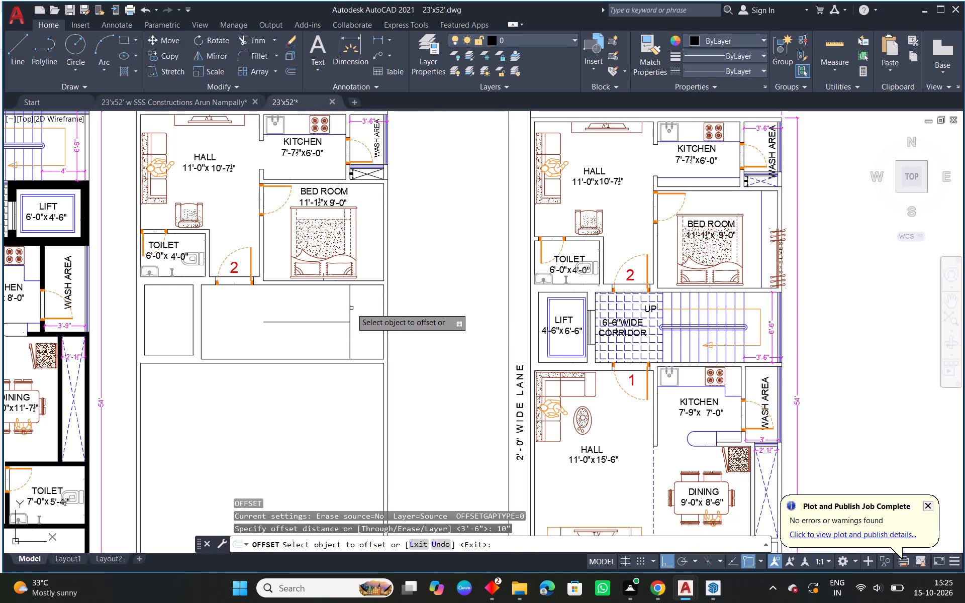
click(351, 311)
click(325, 316)
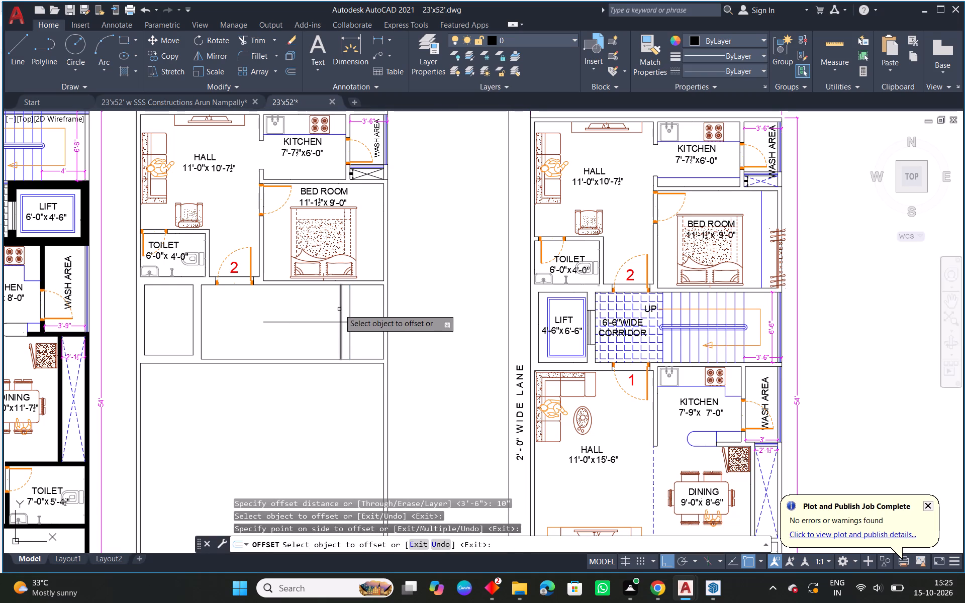
click(339, 309)
click(316, 310)
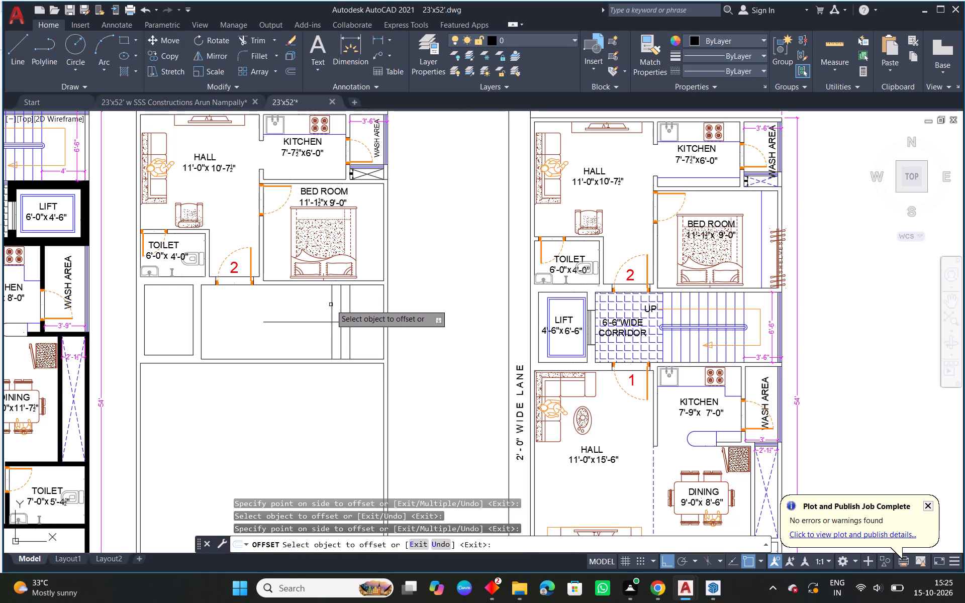
click(332, 305)
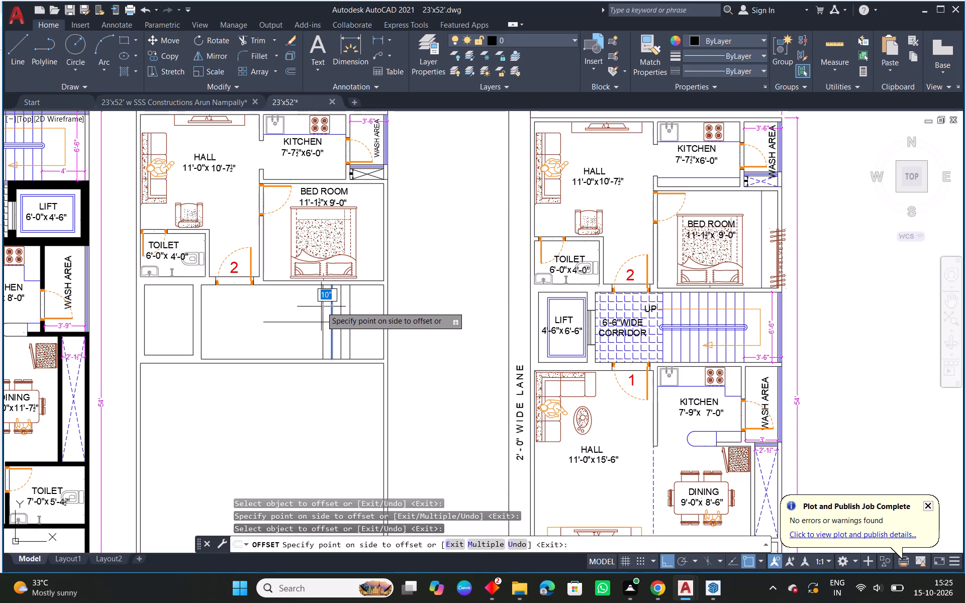
click(321, 307)
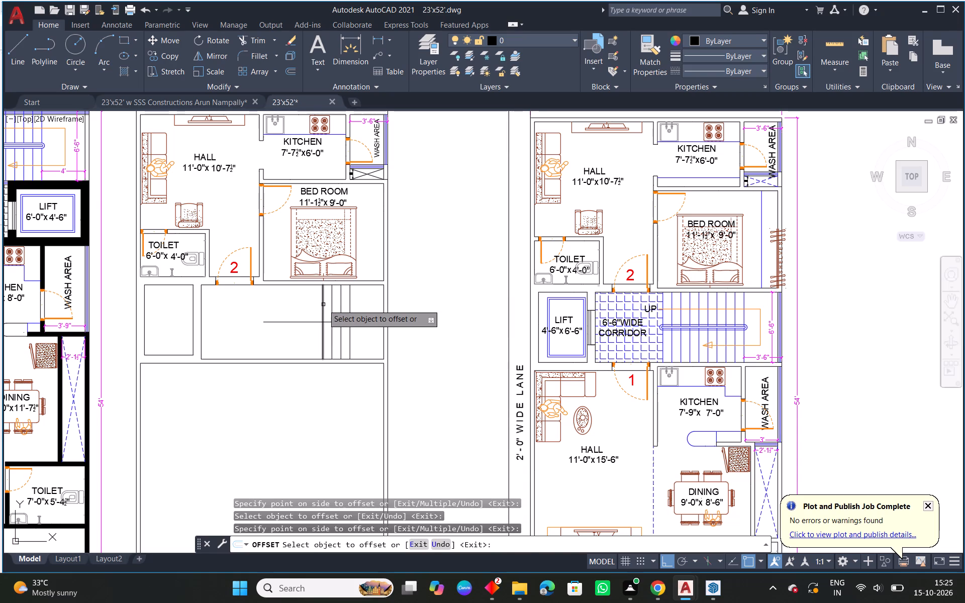
click(323, 305)
click(304, 307)
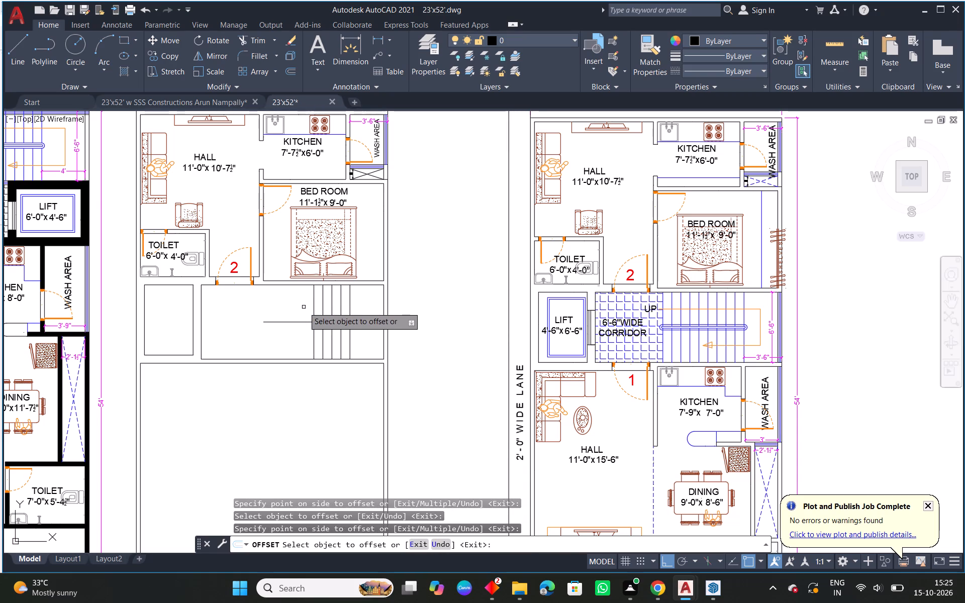
click(313, 301)
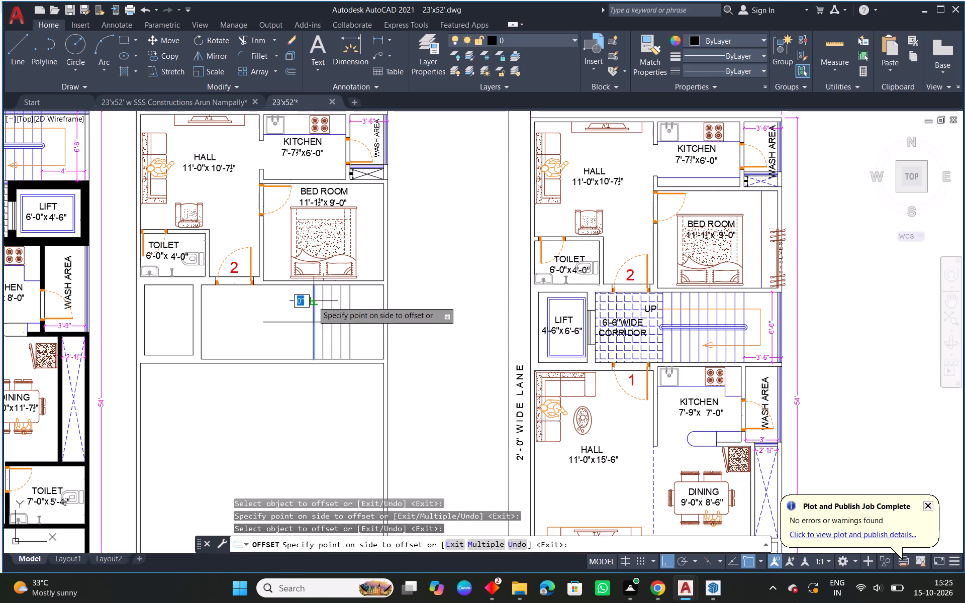
click(288, 306)
Continue the 10" offsets toward the lift from the last tread line, adding four more tread lines.
middle_drag(327, 314, 427, 317)
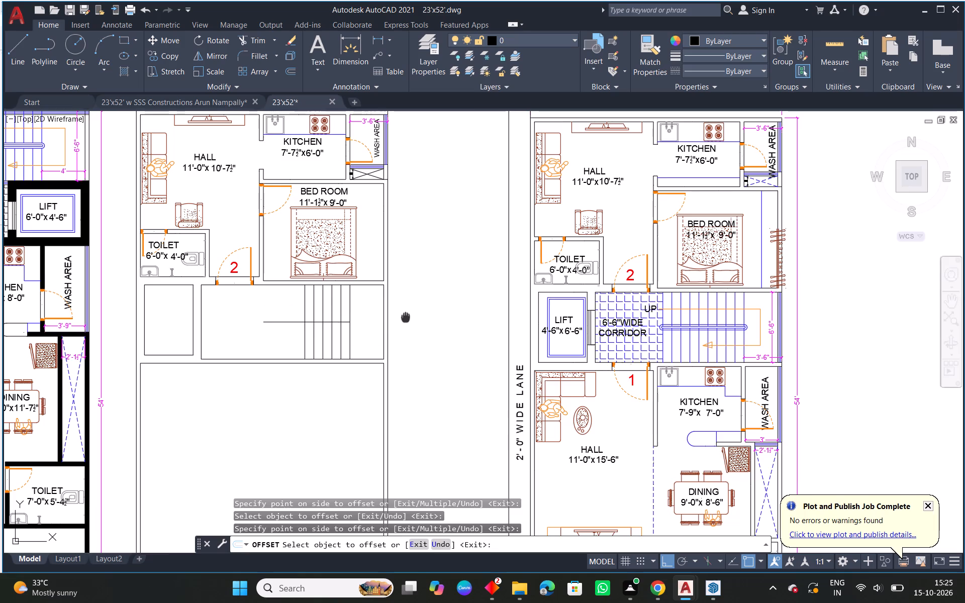
middle_drag(427, 317, 588, 256)
scroll(565, 259, up, 1)
click(565, 258)
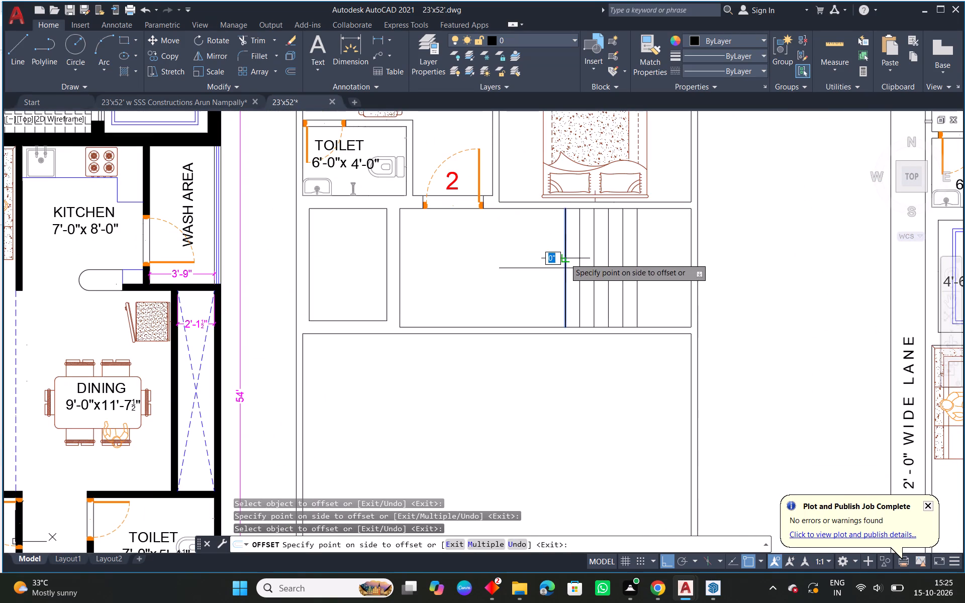
click(541, 258)
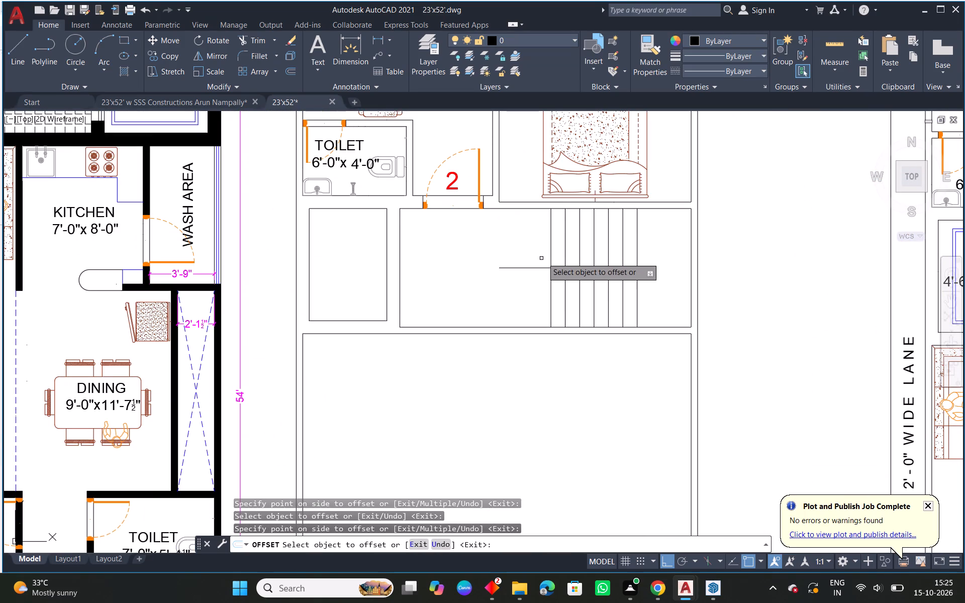
click(550, 255)
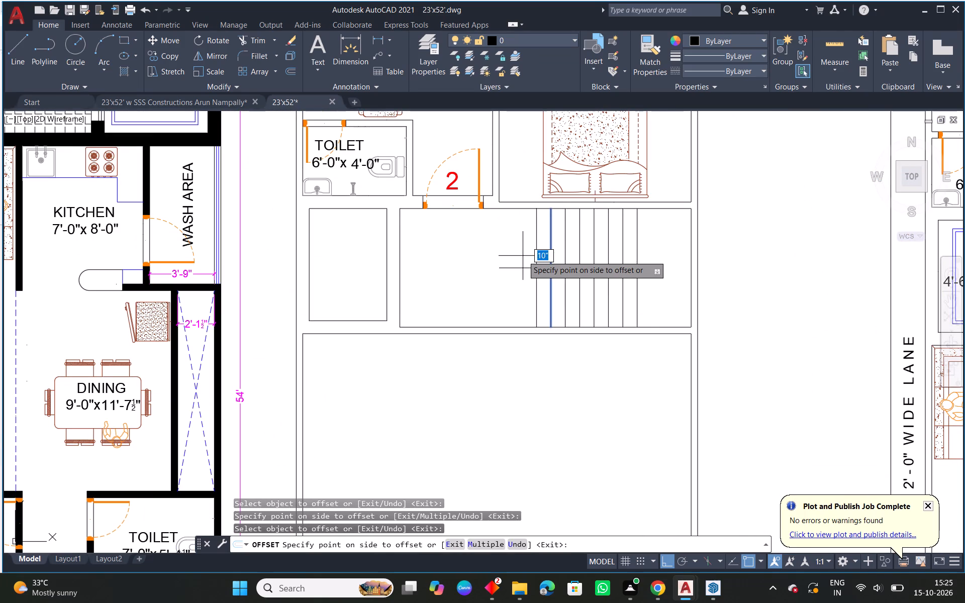
click(523, 256)
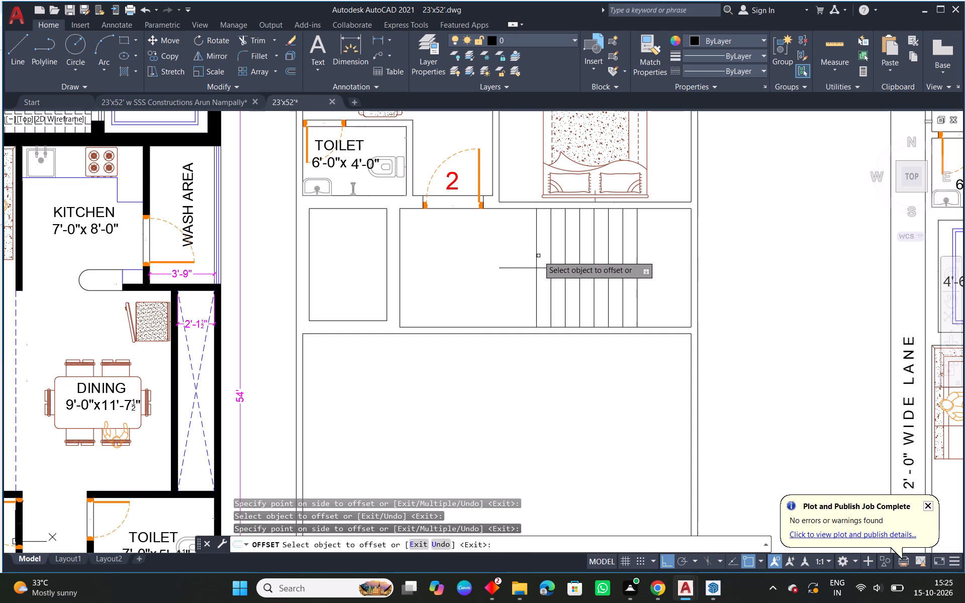
click(538, 256)
click(527, 260)
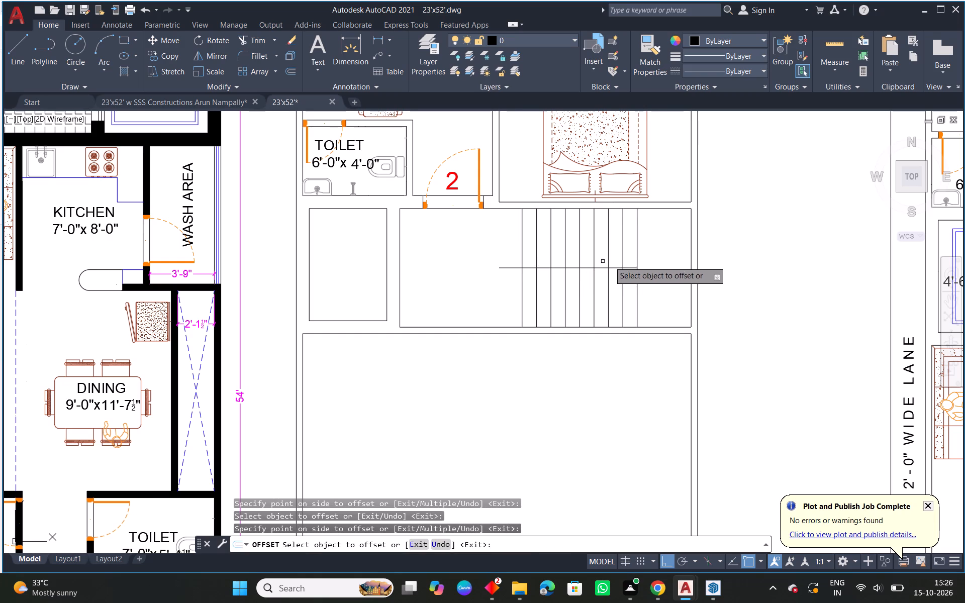
click(522, 276)
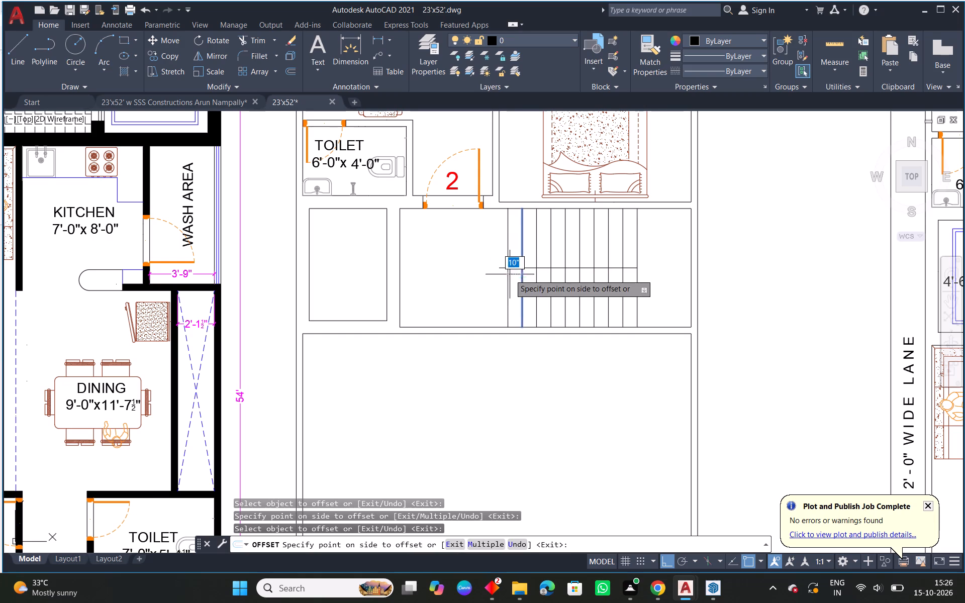
click(485, 272)
right_click(471, 255)
click(488, 258)
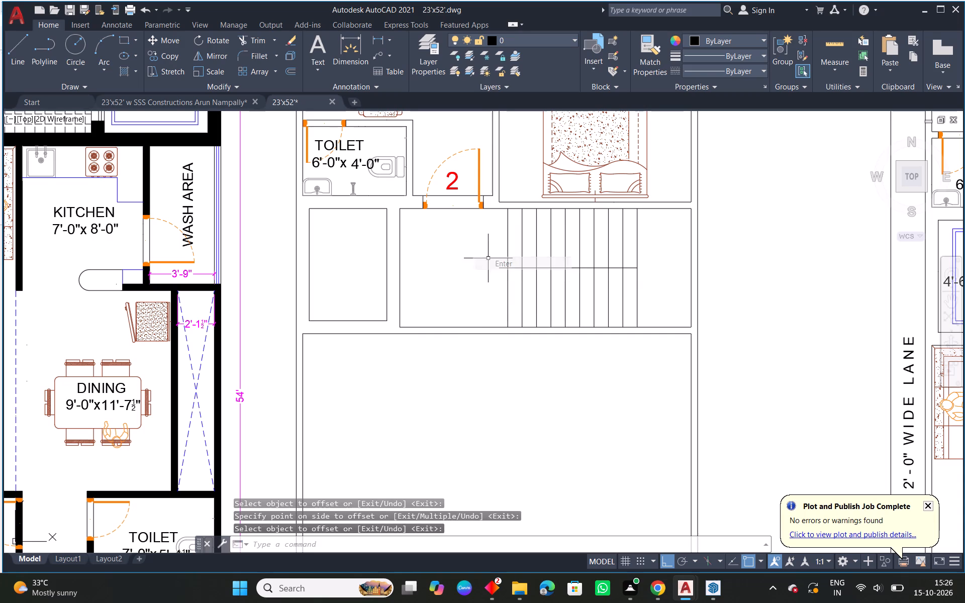
key(Escape)
Trim the stair centre line's overhang beyond the tread line nearest the lift.
scroll(504, 268, up, 3)
text(TR)
key(space)
key(space)
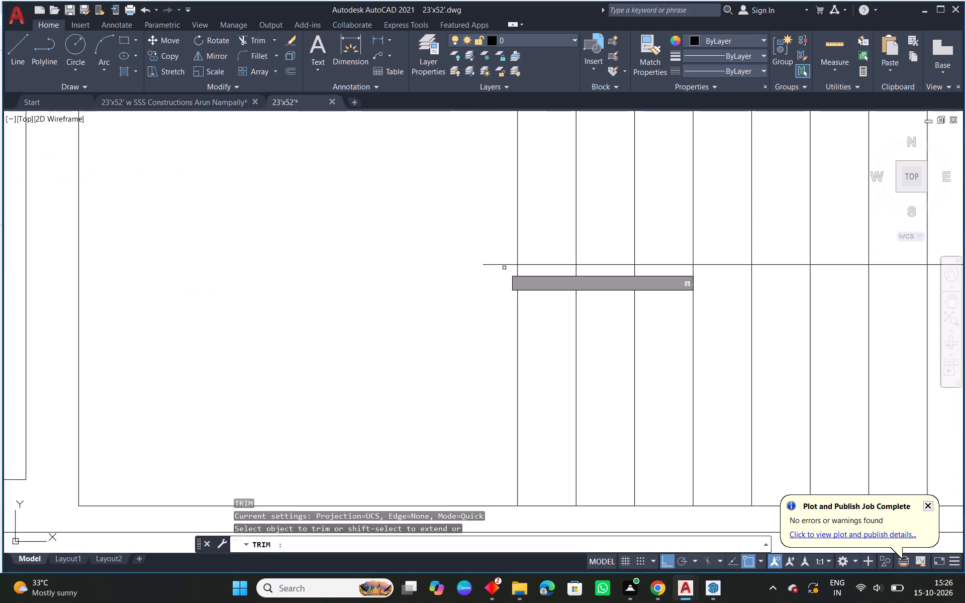
click(500, 264)
key(Escape)
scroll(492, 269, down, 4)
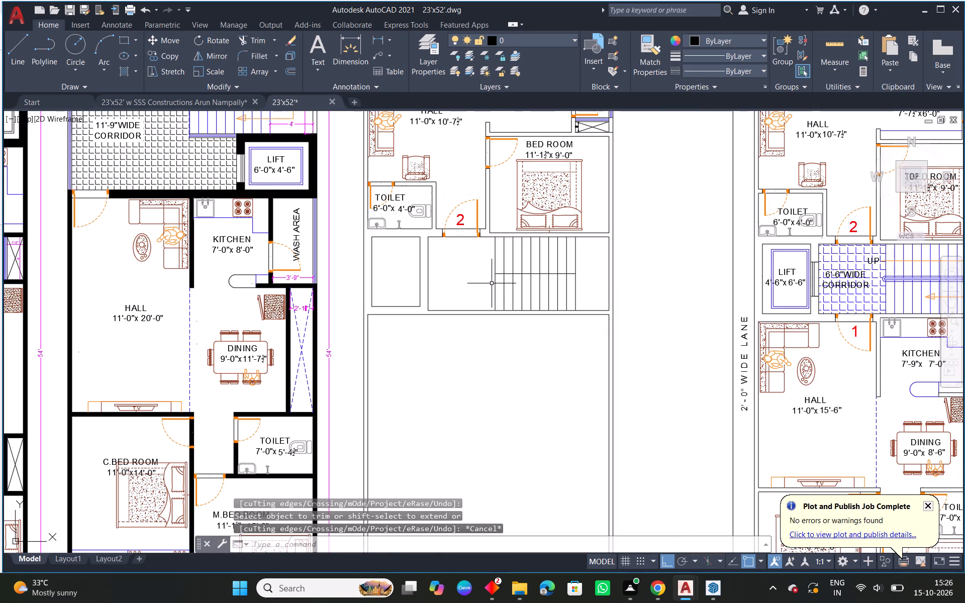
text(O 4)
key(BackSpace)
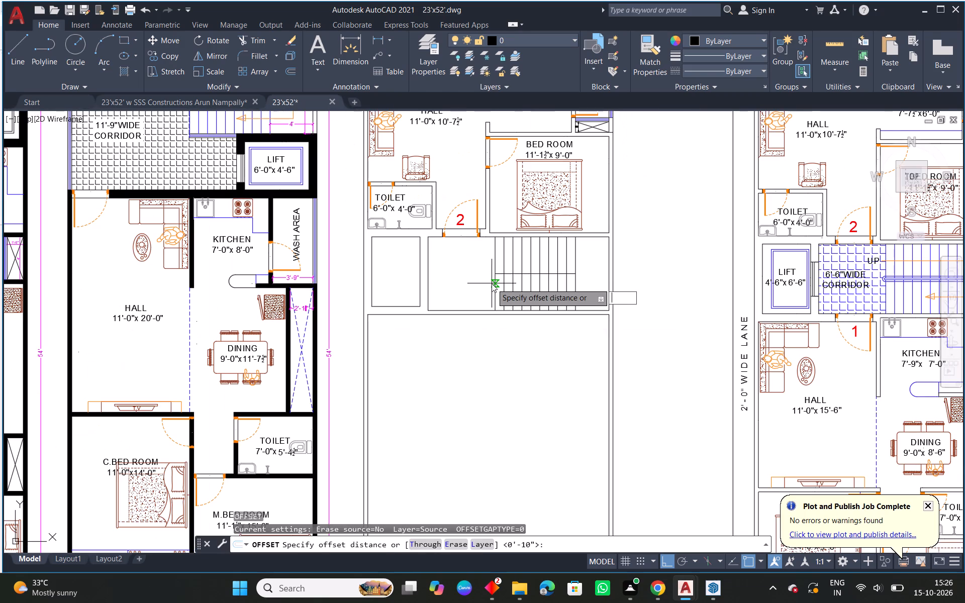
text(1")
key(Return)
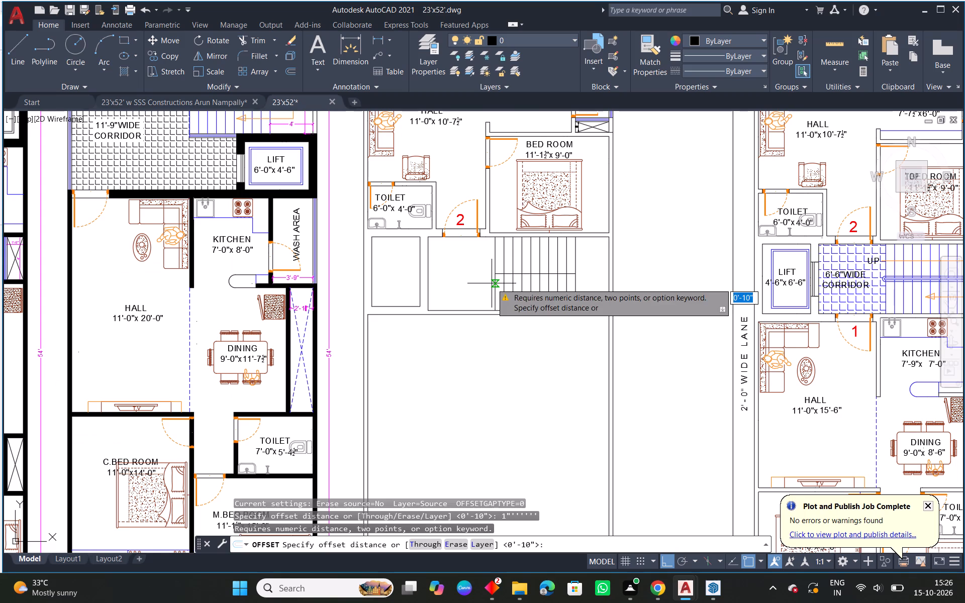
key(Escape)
Offset the stair's horizontal centre line 1" to both sides, above and below it.
text(O 1)
key(shift+quotedbl)
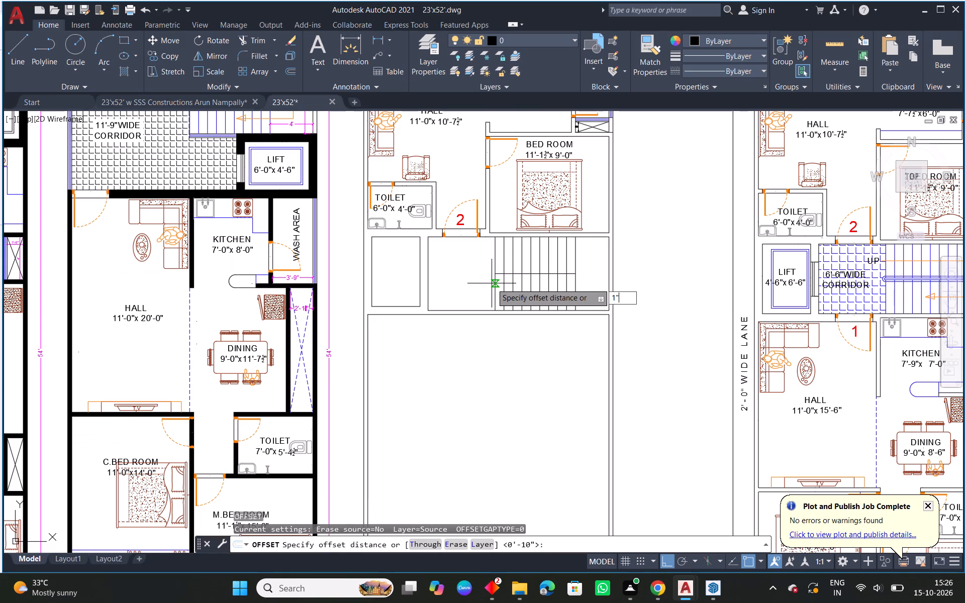
key(Return)
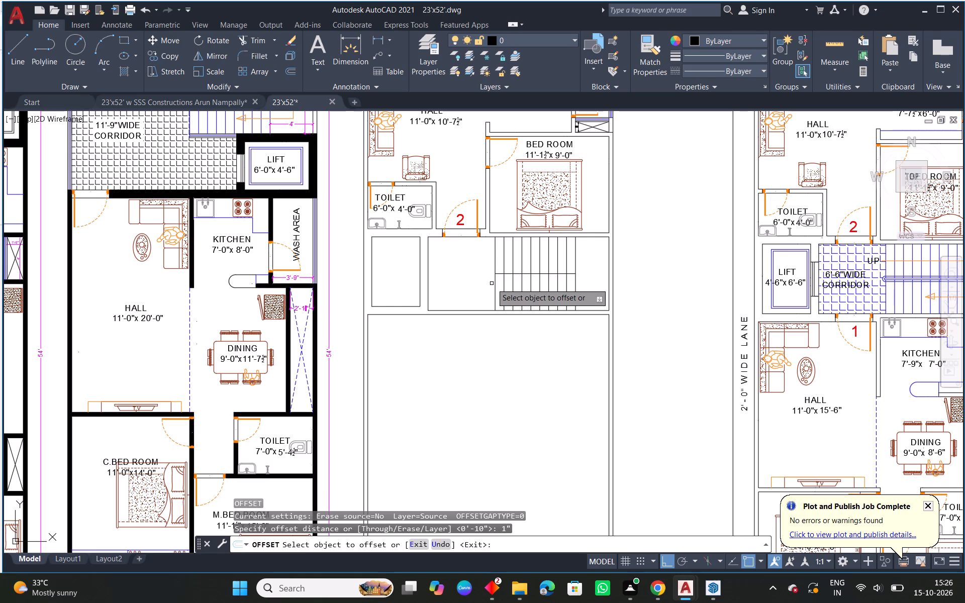
scroll(567, 241, up, 2)
scroll(561, 326, up, 1)
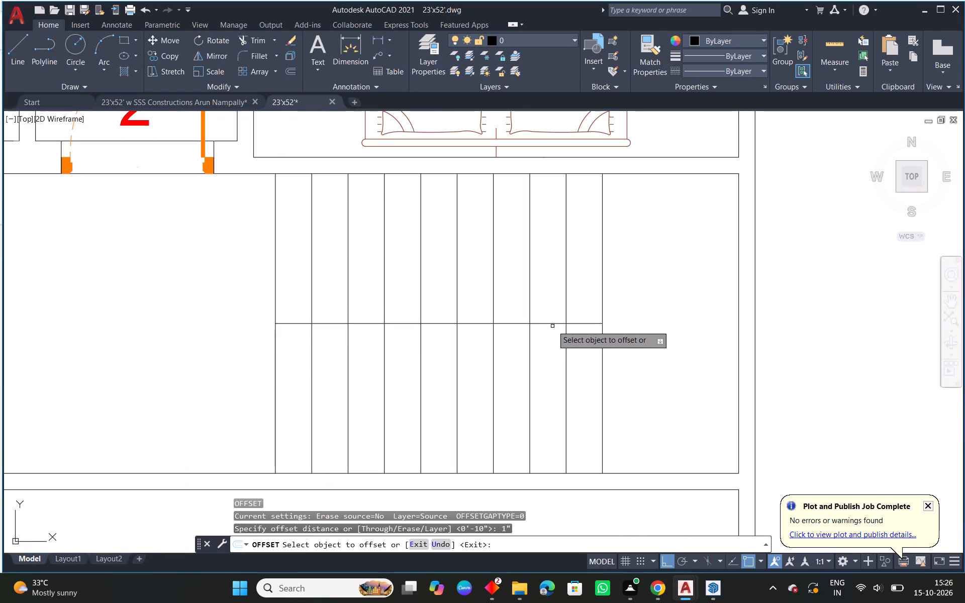
click(550, 324)
click(549, 294)
scroll(564, 342, up, 2)
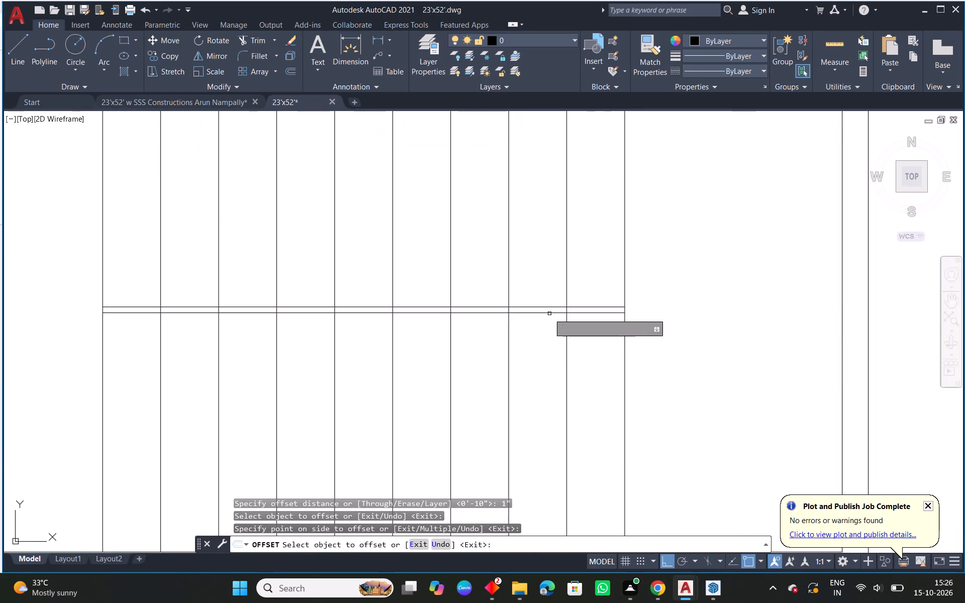
click(549, 314)
click(541, 338)
key(Escape)
Offset the two lines beside the stair's centre line 2" outward, one upward and one downward.
text(O 2)
key(shift+quotedbl)
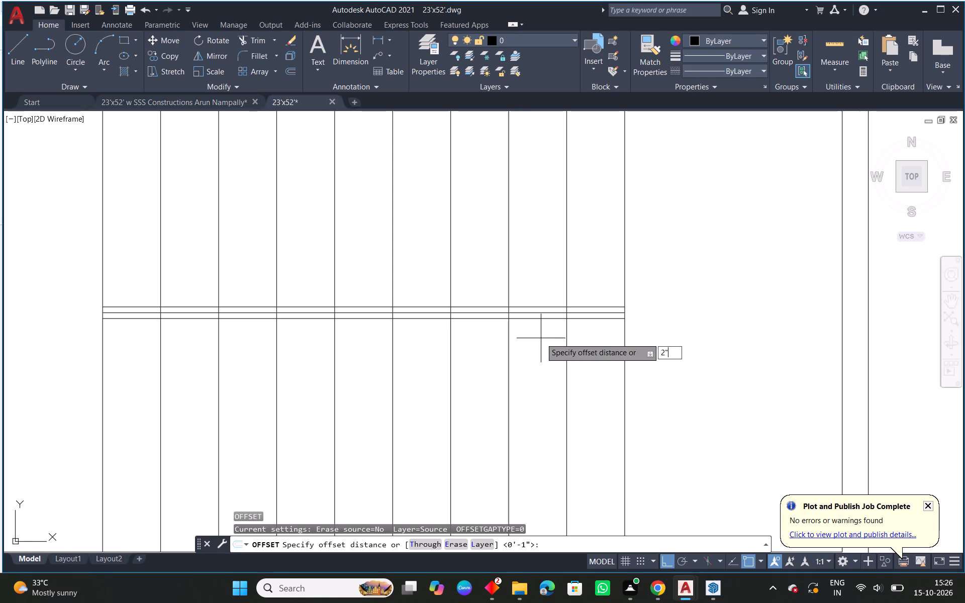
key(Return)
click(547, 318)
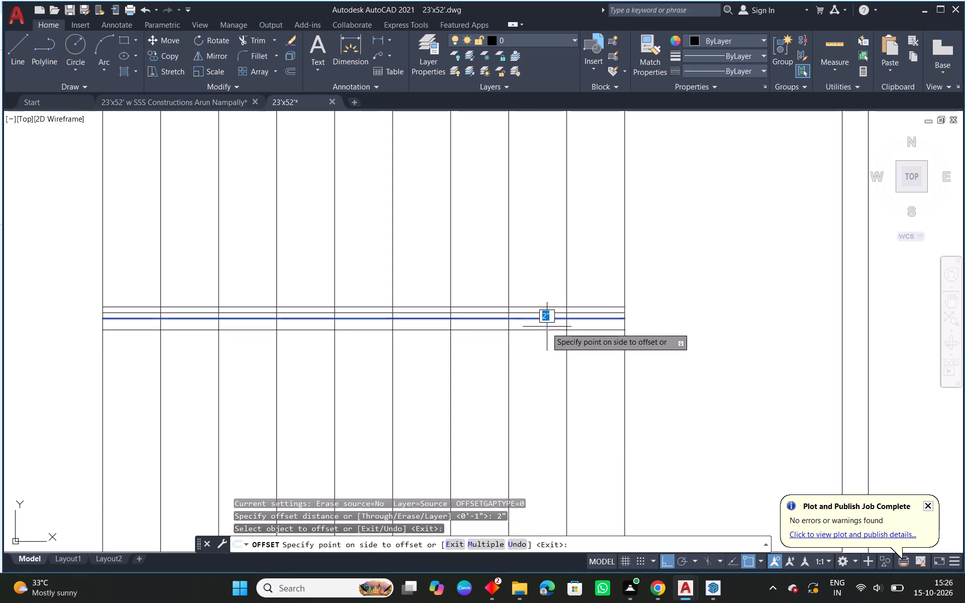
click(545, 338)
click(539, 307)
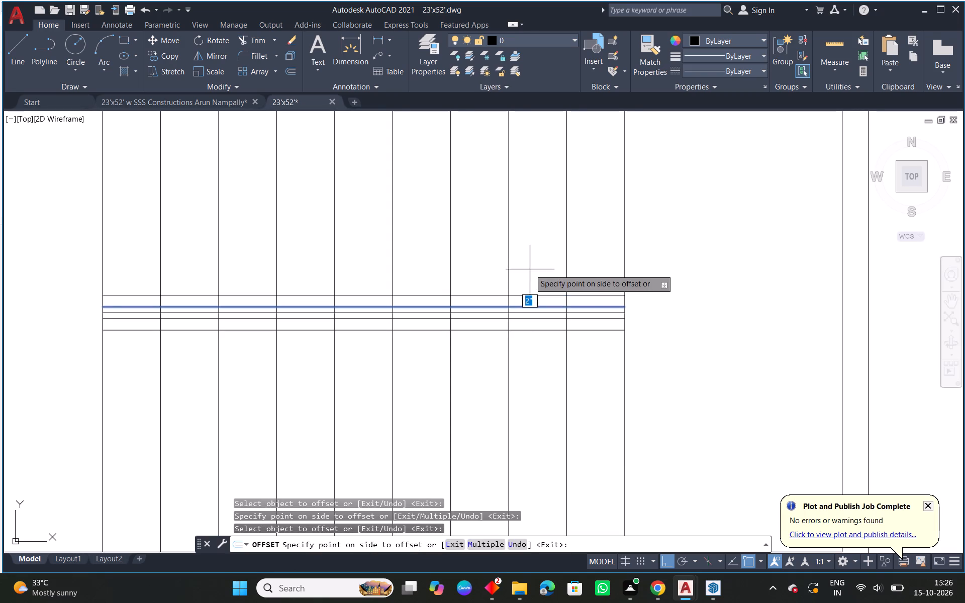
click(530, 269)
key(Escape)
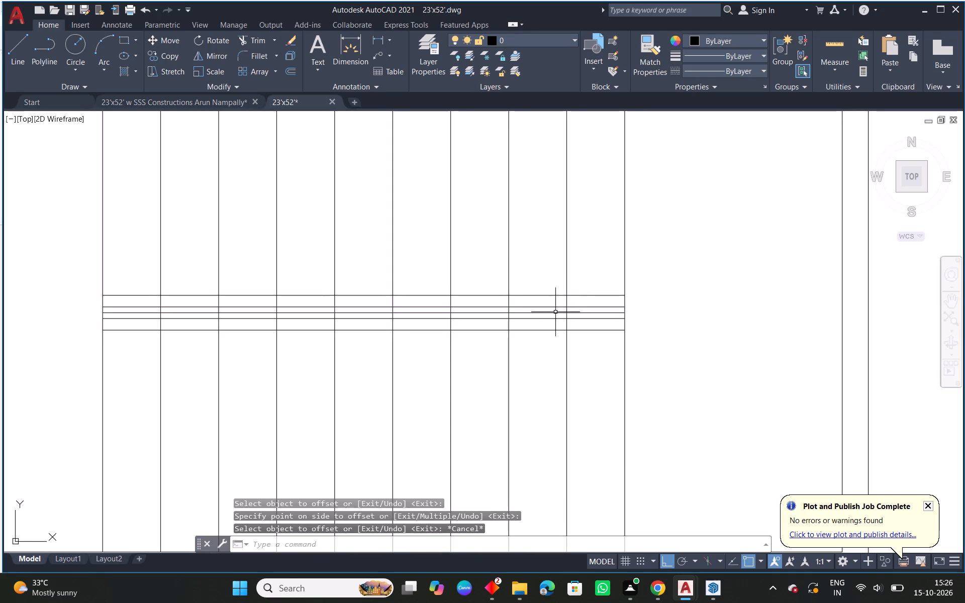
Erase the stair's original centre line between the two inner offset lines.
click(555, 312)
key(Delete)
key(Escape)
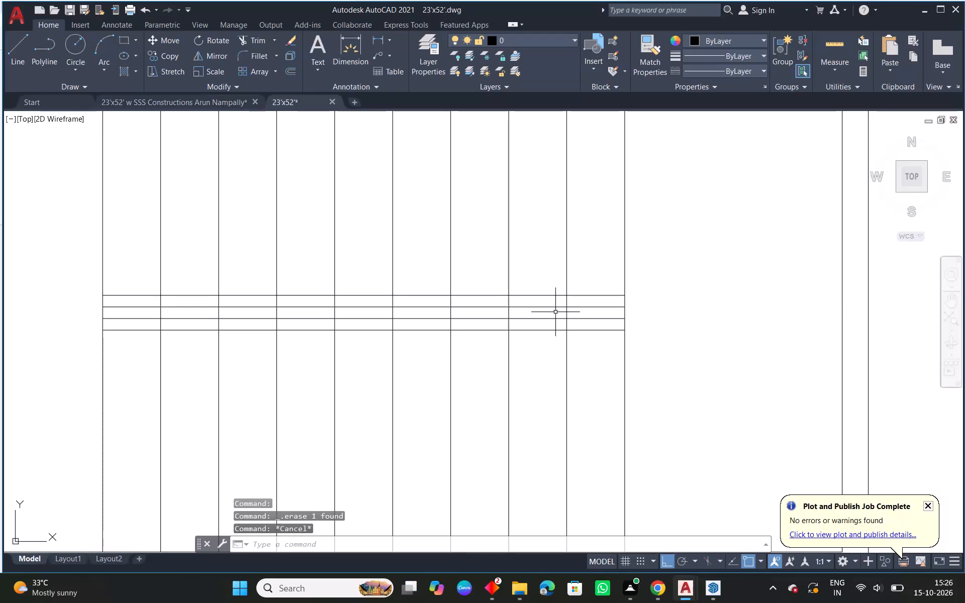
Trim all the tread lines and the landing edge where they cross the gap between the two inner handrail lines.
text(TR)
key(space)
key(space)
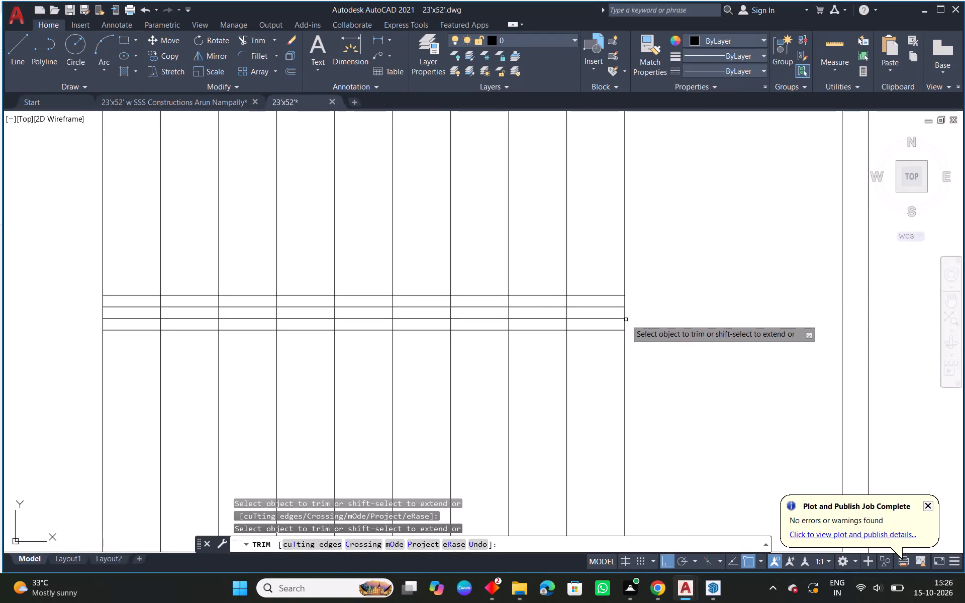
click(631, 314)
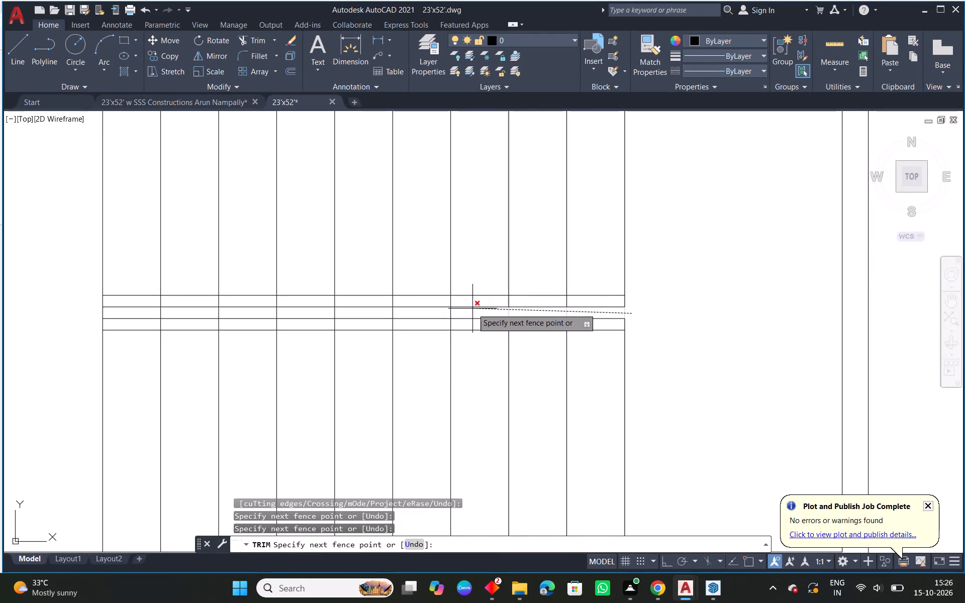
middle_drag(385, 315, 592, 317)
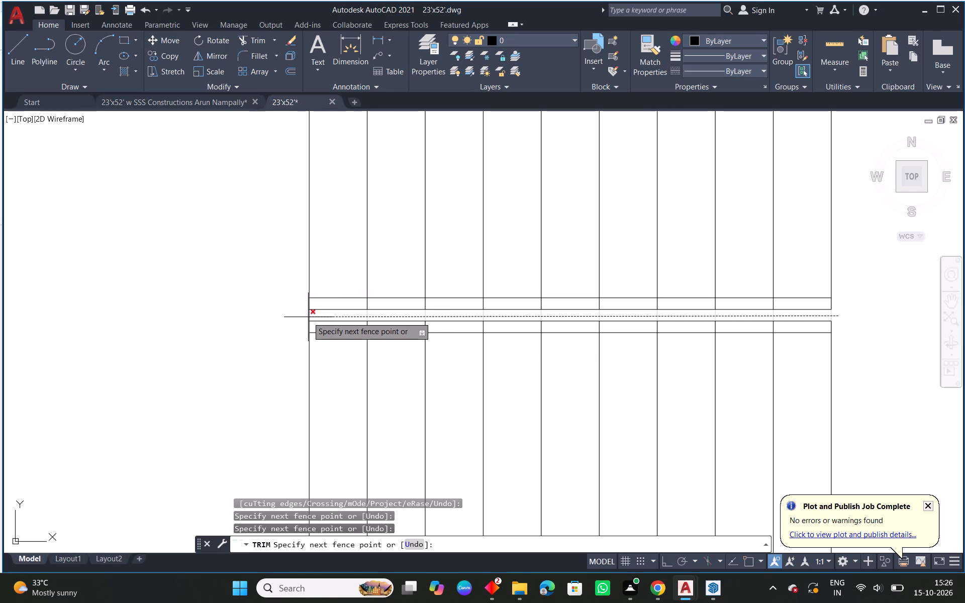
click(304, 317)
key(Escape)
Fillet the two inner handrail lines at their corridor-side ends to join them with a rounded end.
text(F)
key(space)
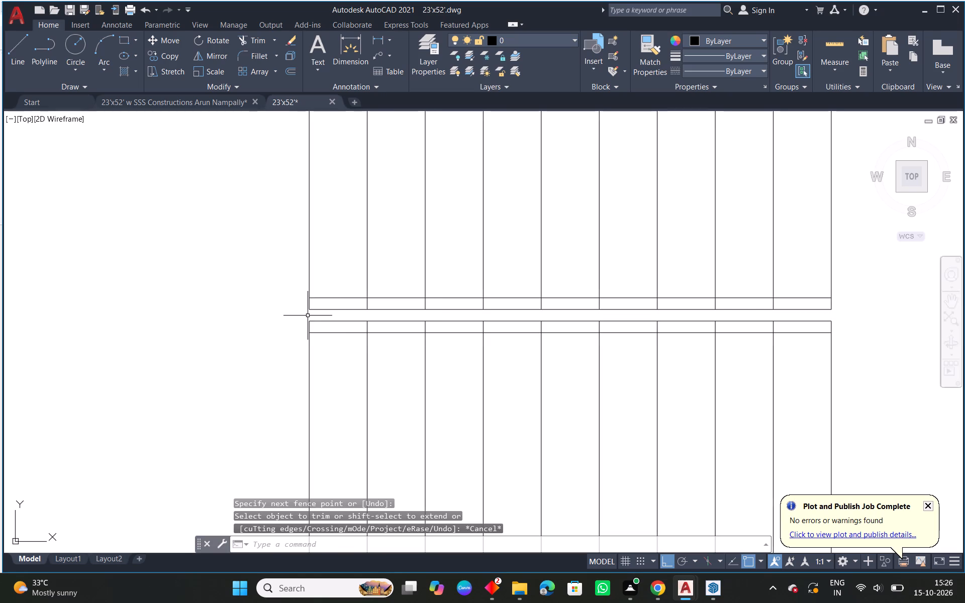
click(334, 321)
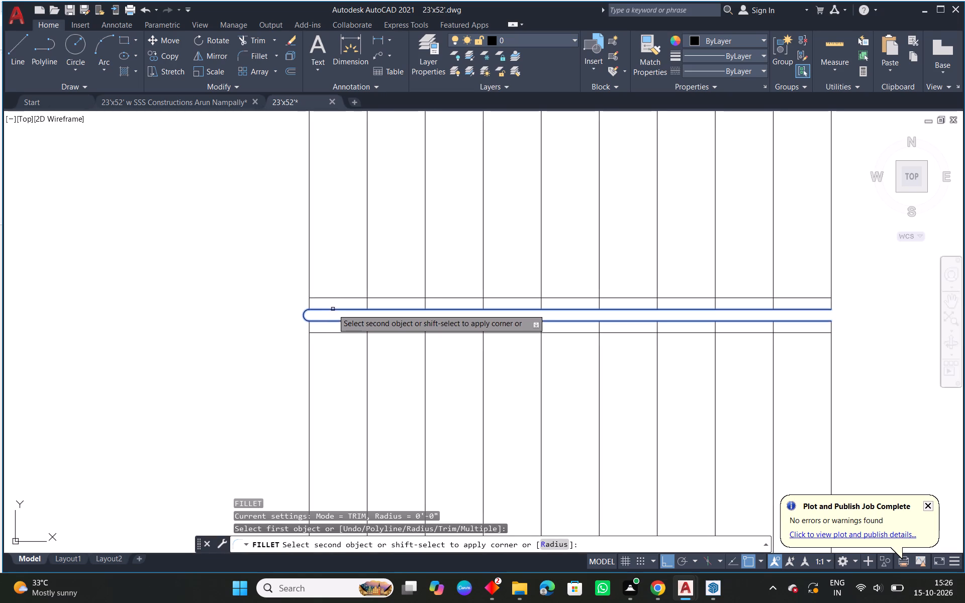
click(333, 309)
Fillet the two outer handrail lines at their corridor-side ends to join them with a rounded end.
right_click(330, 269)
click(354, 274)
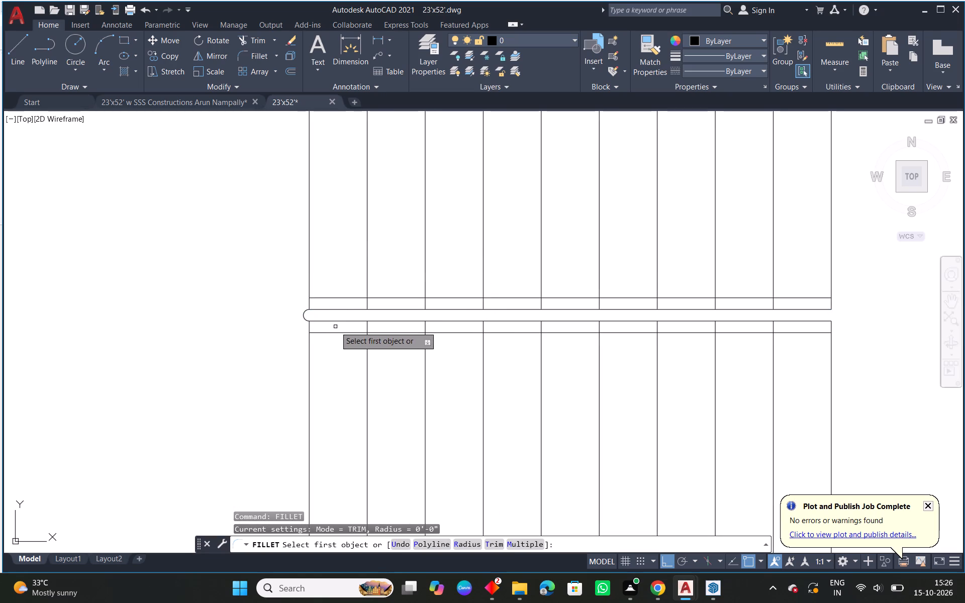
click(331, 332)
click(326, 298)
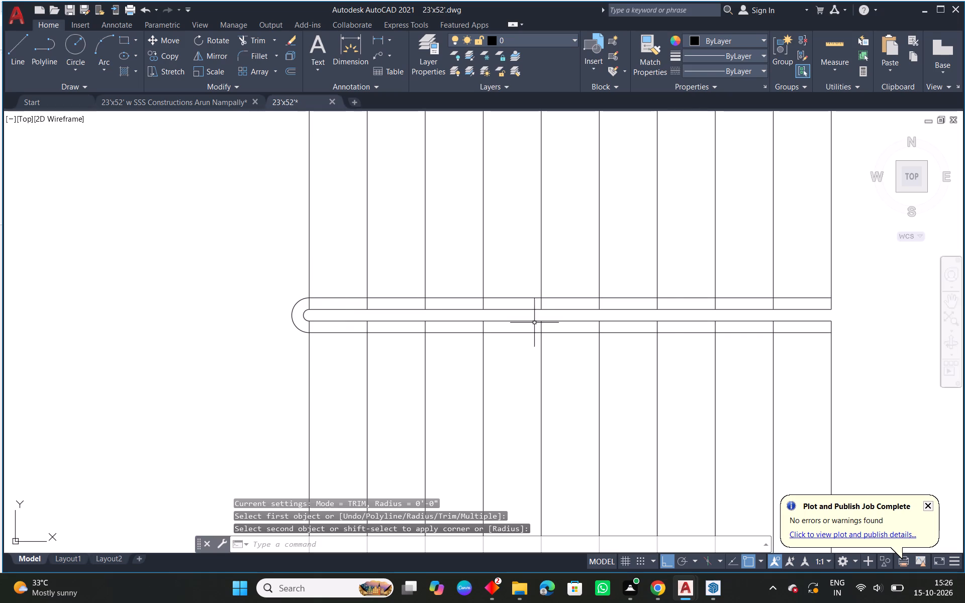
Fillet the inner pair and the outer pair of handrail lines at their landing-side ends to close both with rounded ends.
middle_drag(697, 325, 407, 304)
right_click(539, 250)
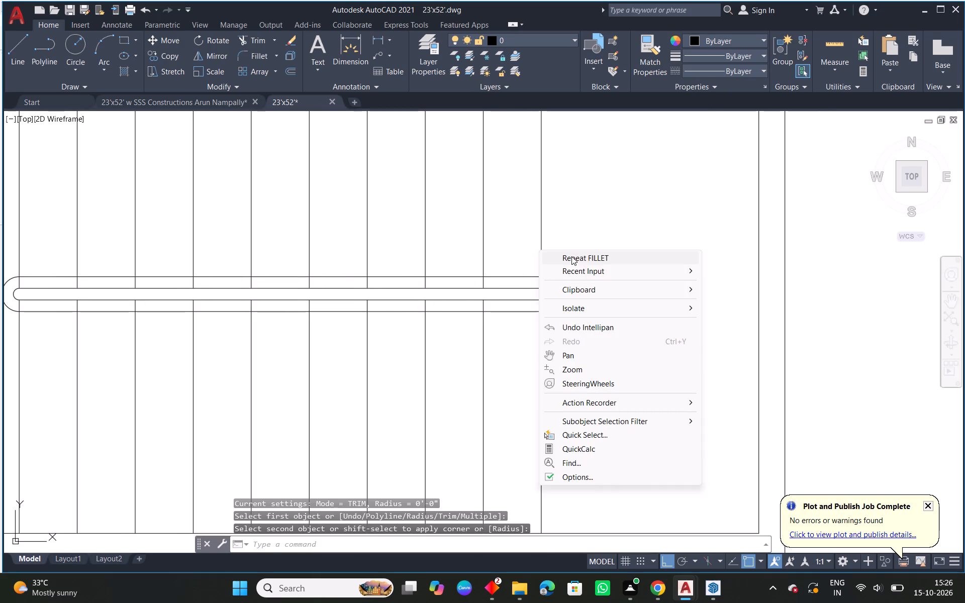
click(575, 257)
click(521, 290)
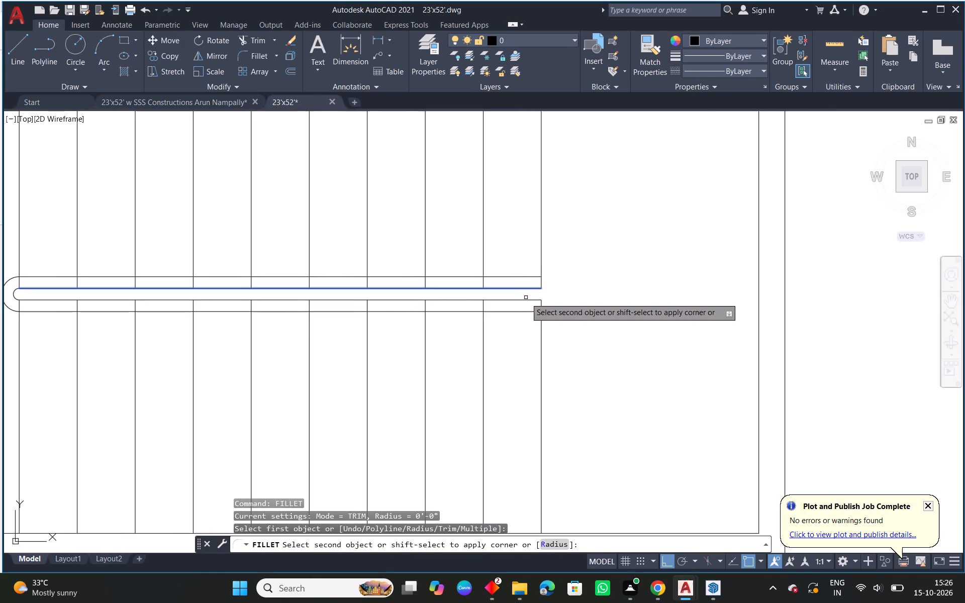
click(525, 300)
right_click(581, 286)
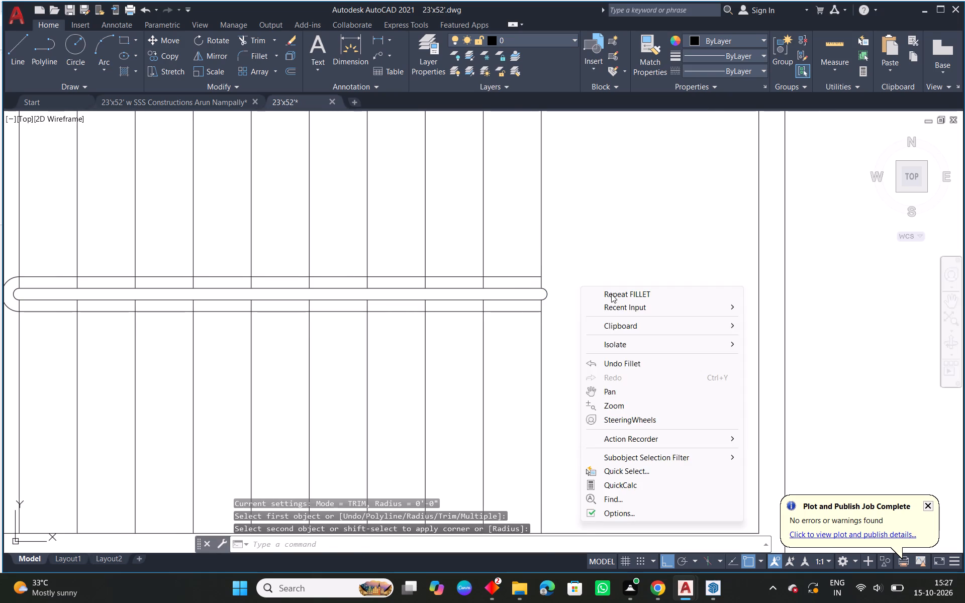
click(611, 294)
click(529, 277)
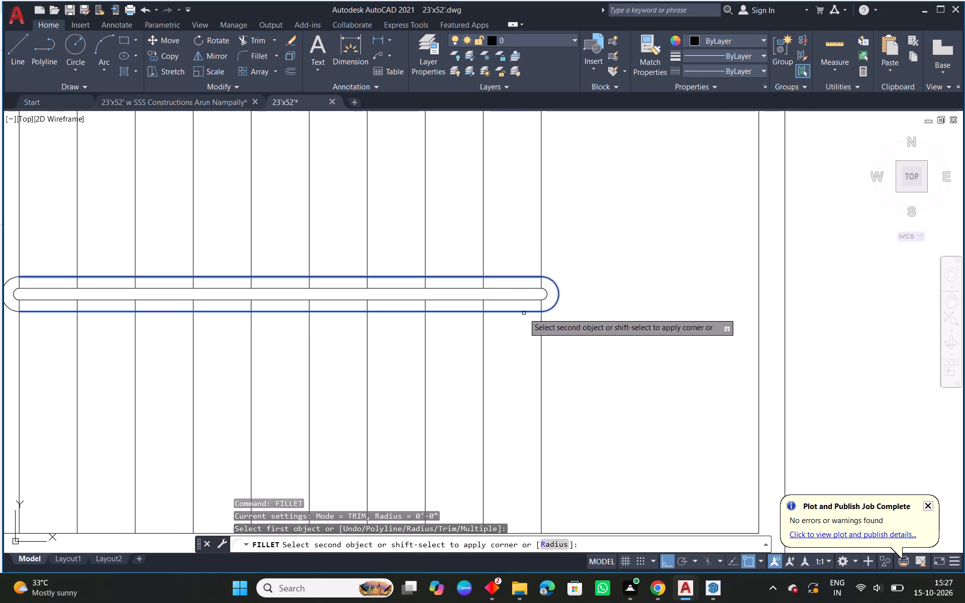
click(524, 313)
Extend the staircase's lower and upper wall lines across the wall thickness to the outer wall line at the landing.
scroll(589, 320, down, 4)
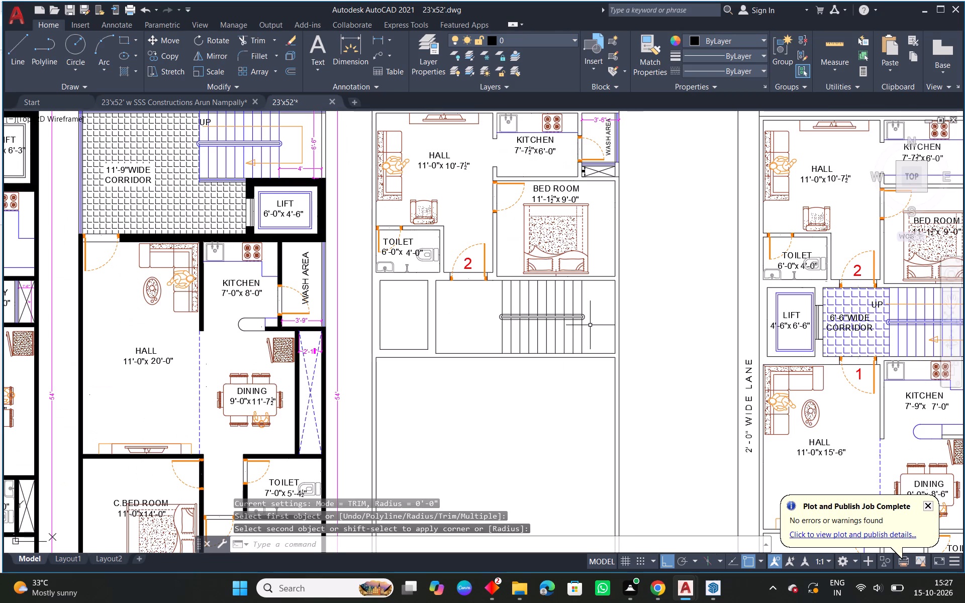
middle_drag(590, 325, 395, 301)
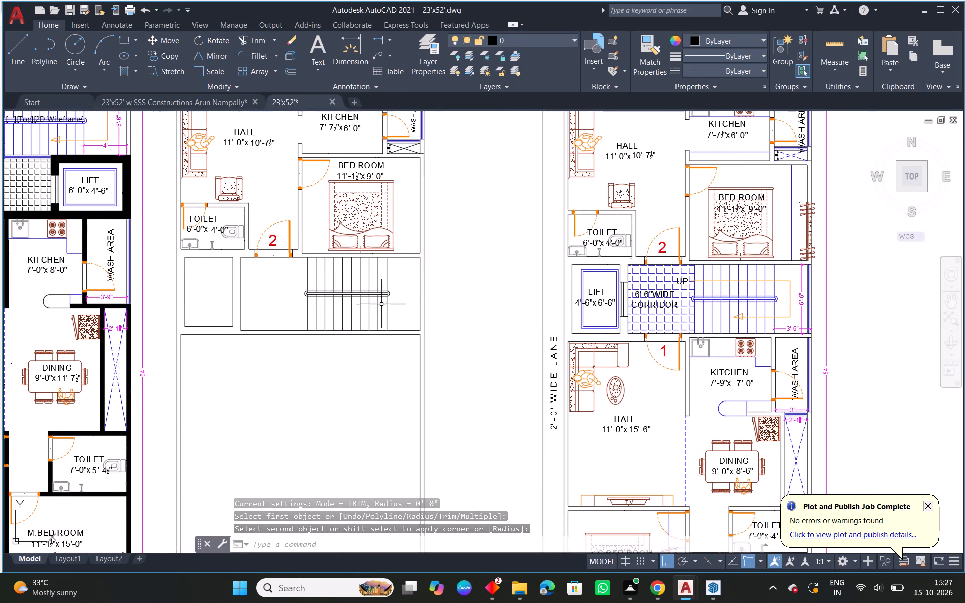
scroll(374, 297, up, 3)
scroll(422, 299, down, 2)
middle_drag(476, 330, 405, 311)
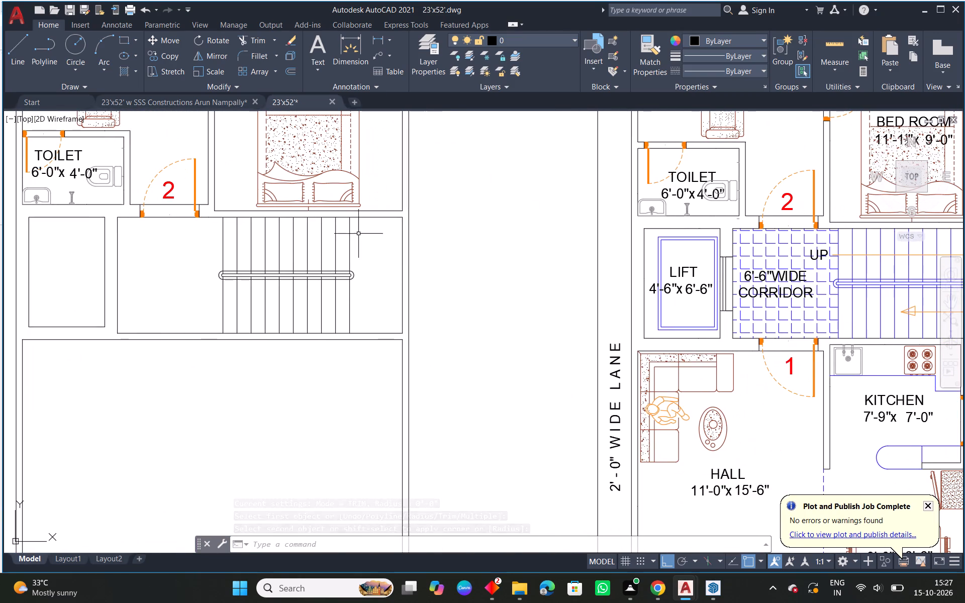
text(EX)
key(space)
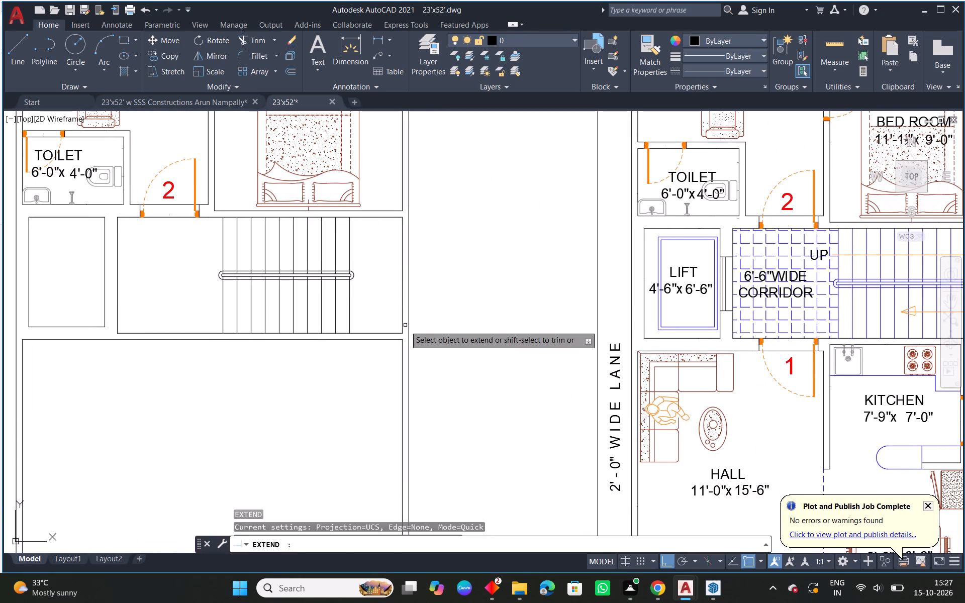
click(399, 334)
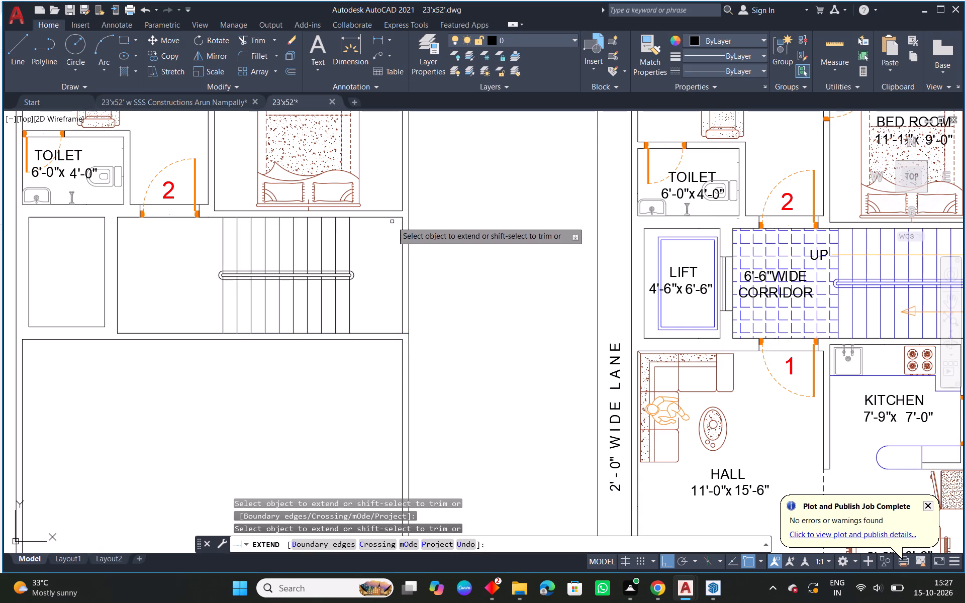
click(394, 217)
key(Escape)
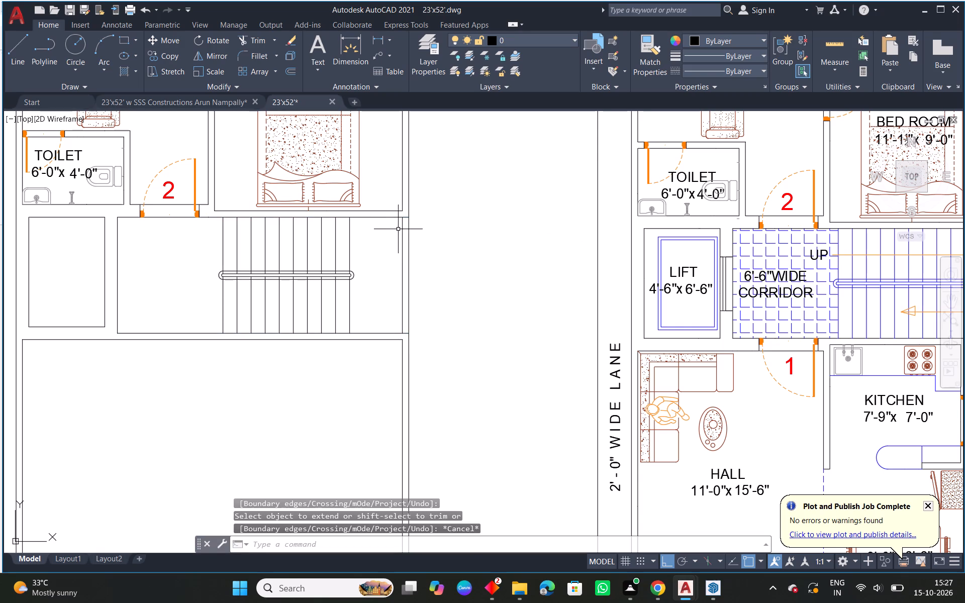
Offset the landing's inner wall line outward twice by 1.5" to draw two window lines within the wall thickness.
text(O 1.5)
key(space)
scroll(408, 230, up, 1)
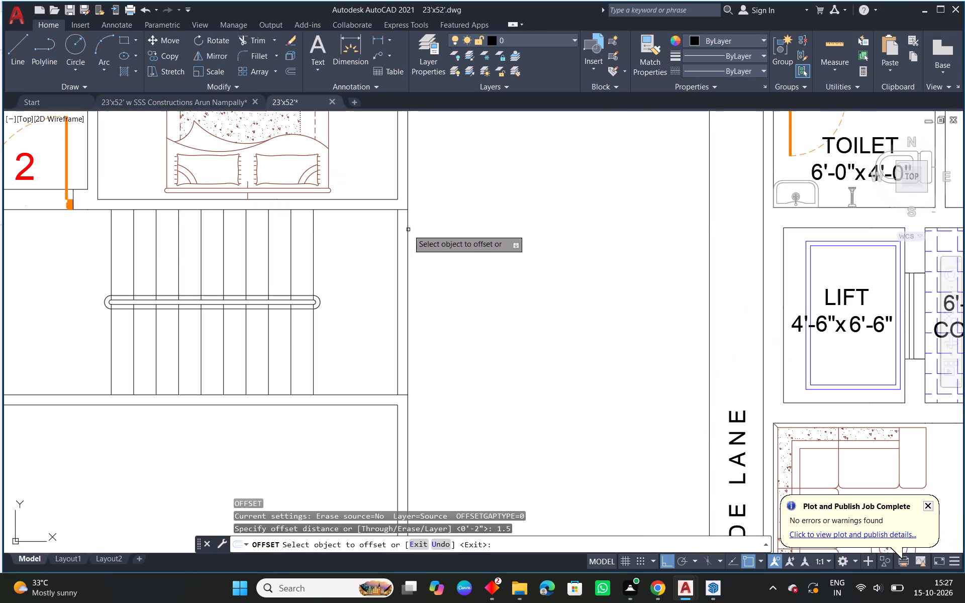
click(397, 237)
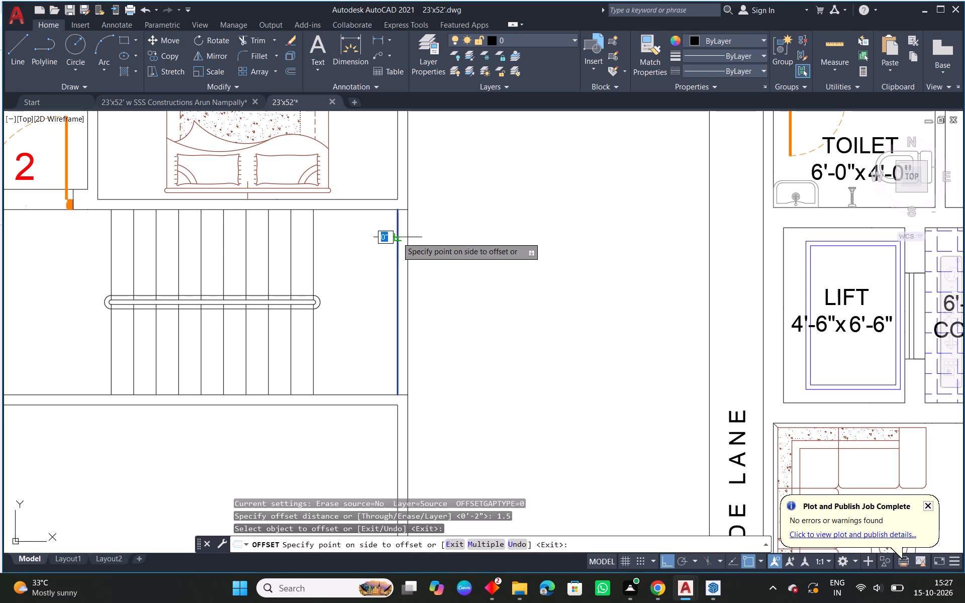
scroll(406, 237, up, 4)
click(406, 237)
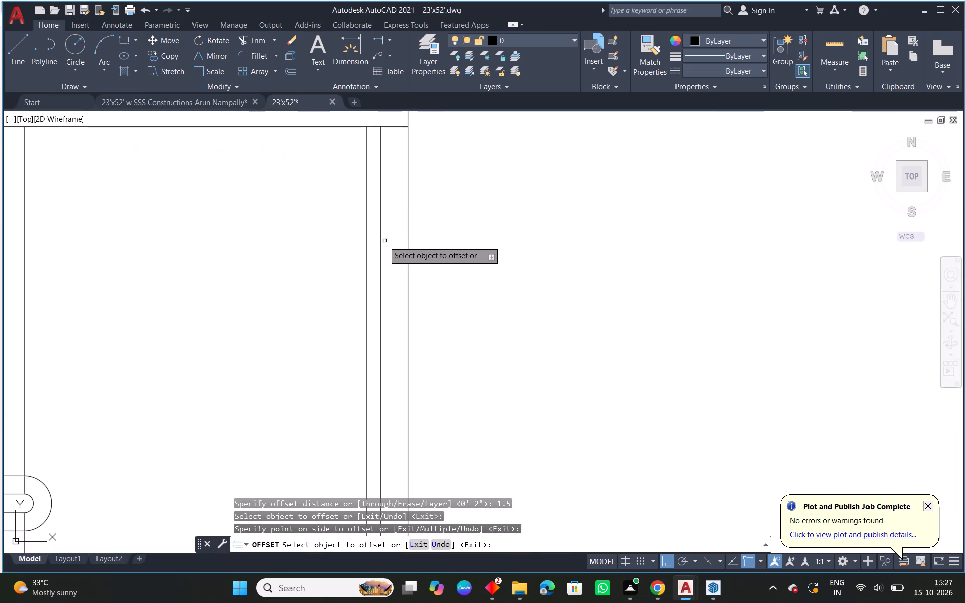
click(382, 243)
click(405, 234)
right_click(406, 234)
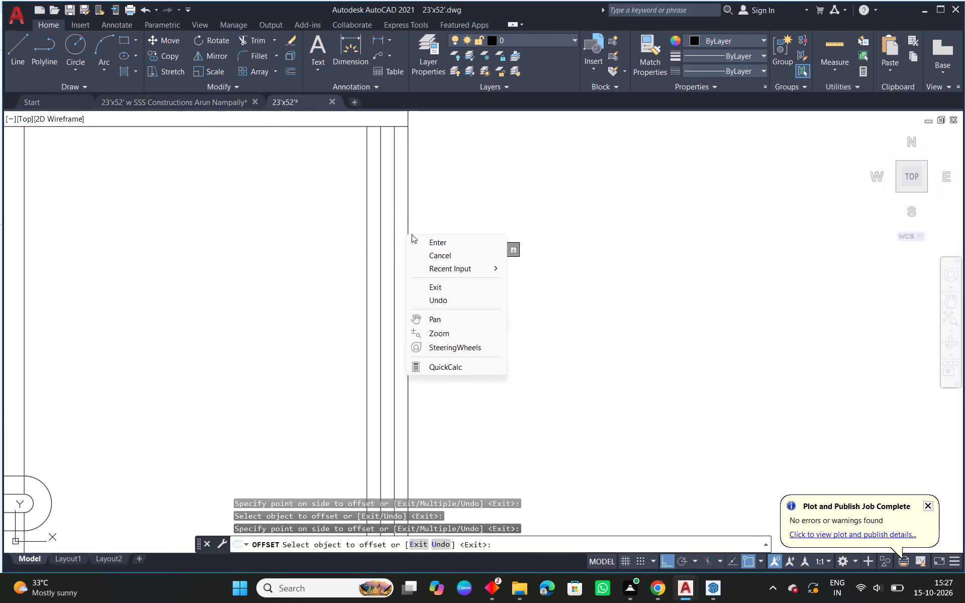
click(430, 237)
Move the two new window lines in the landing's outer wall to the blue layer.
click(396, 239)
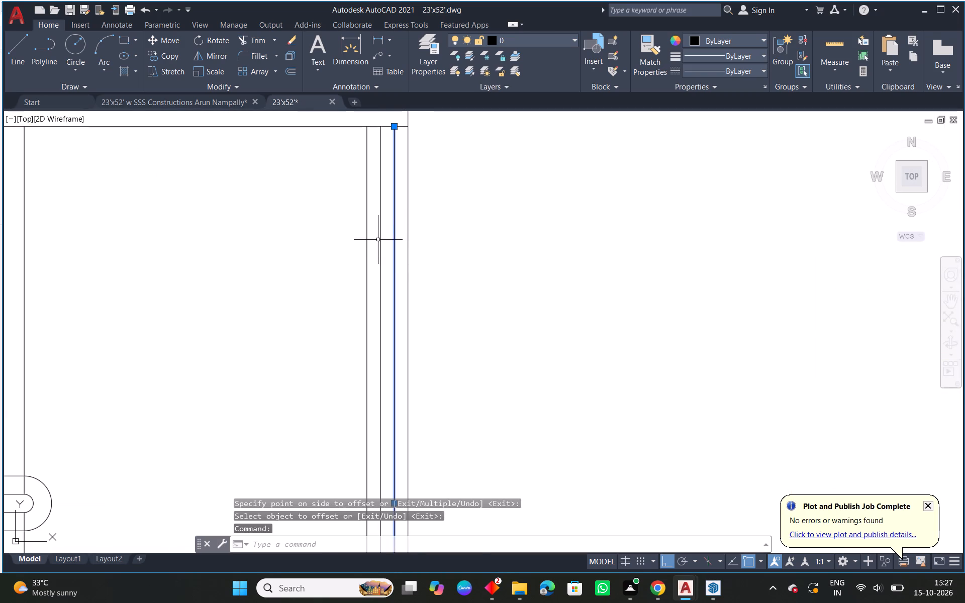
click(378, 240)
click(383, 237)
click(380, 248)
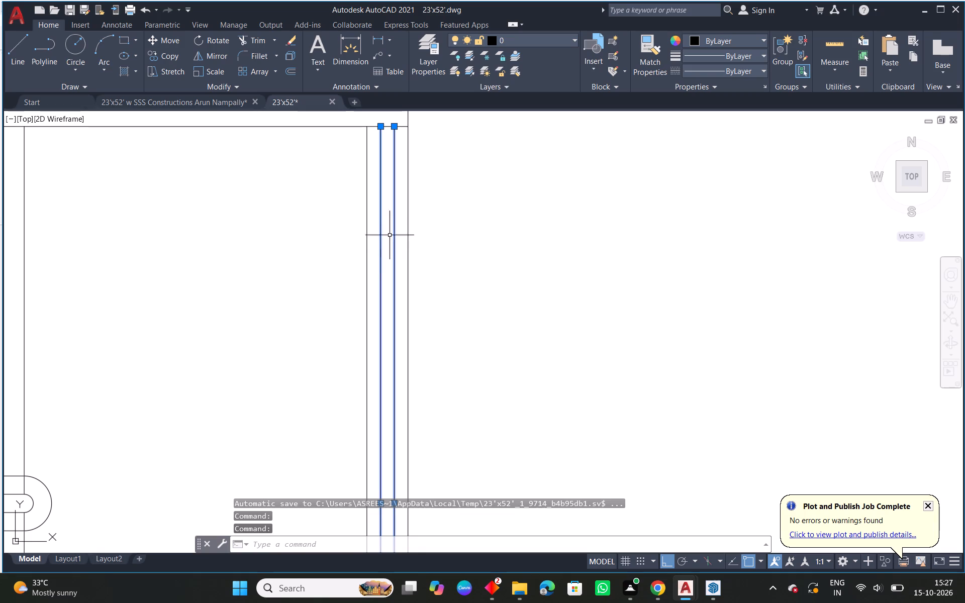
click(533, 44)
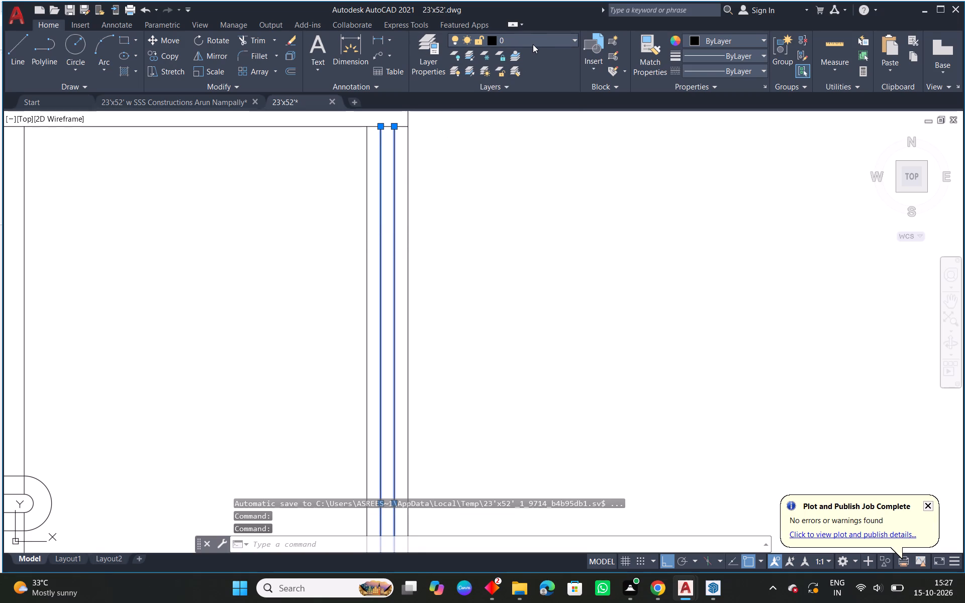
click(500, 115)
scroll(499, 230, down, 3)
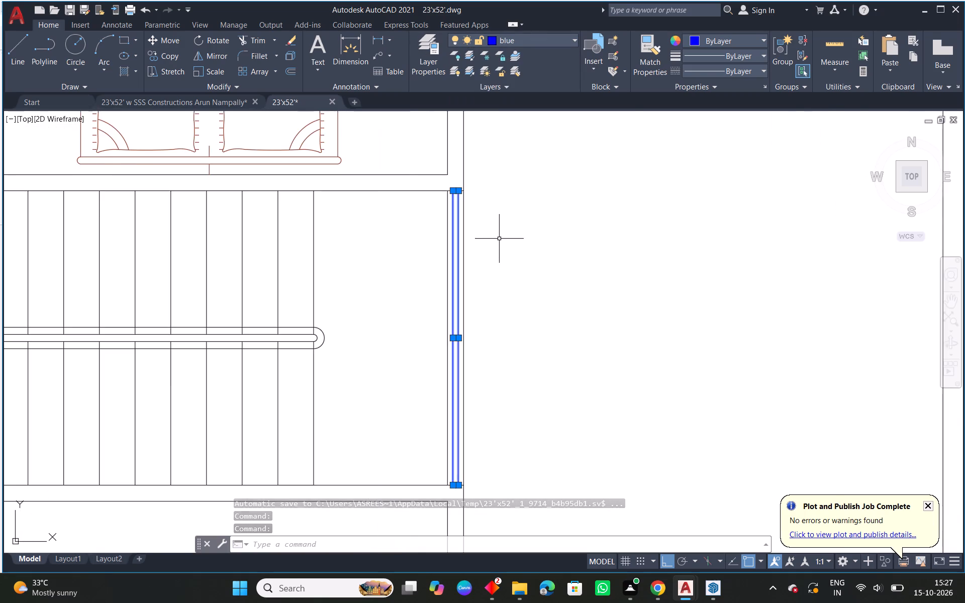
scroll(500, 240, down, 3)
key(Escape)
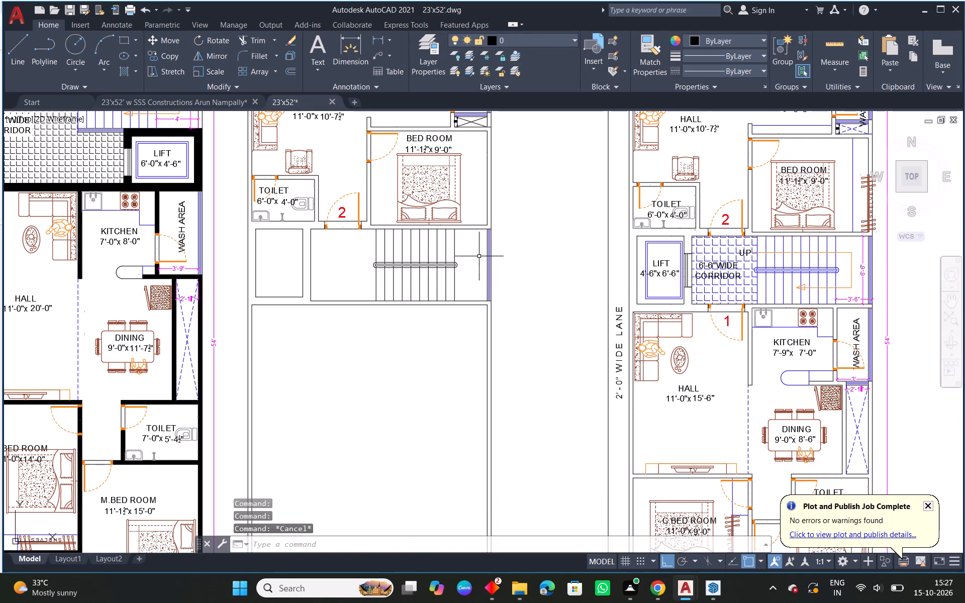
Move all the stair tread lines and the handrail outlines to the blue layer.
click(478, 256)
click(361, 280)
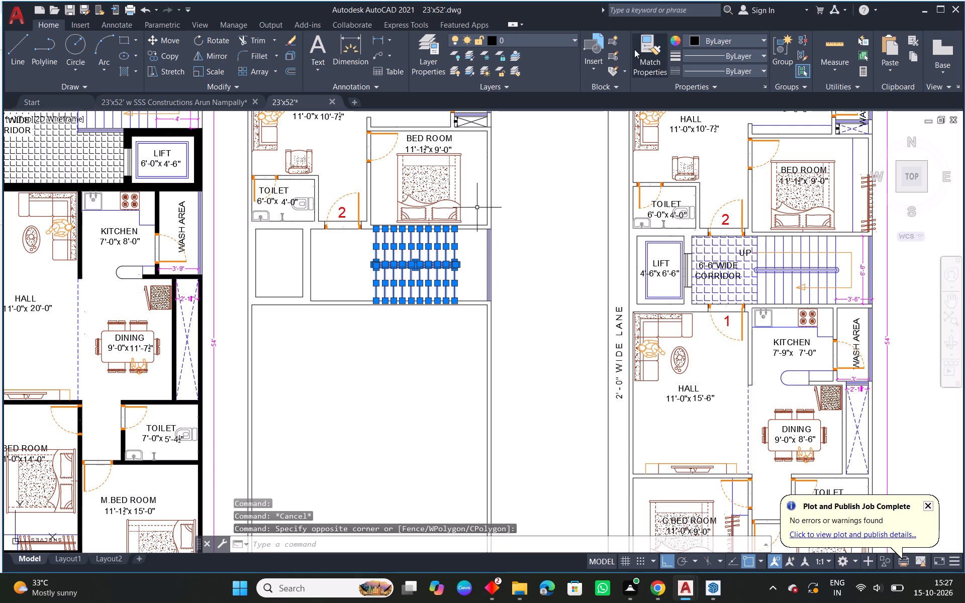
click(552, 40)
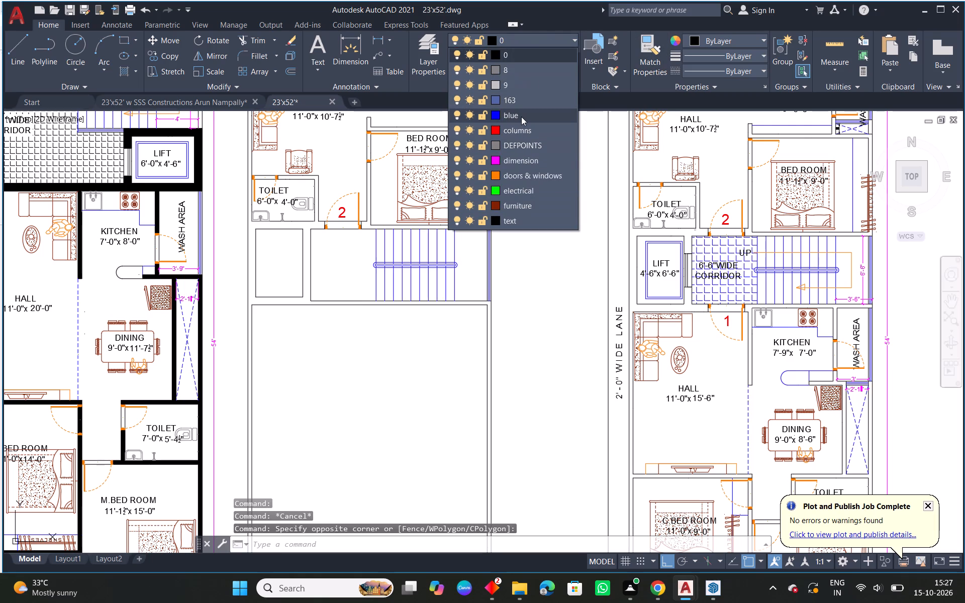
click(521, 117)
key(Escape)
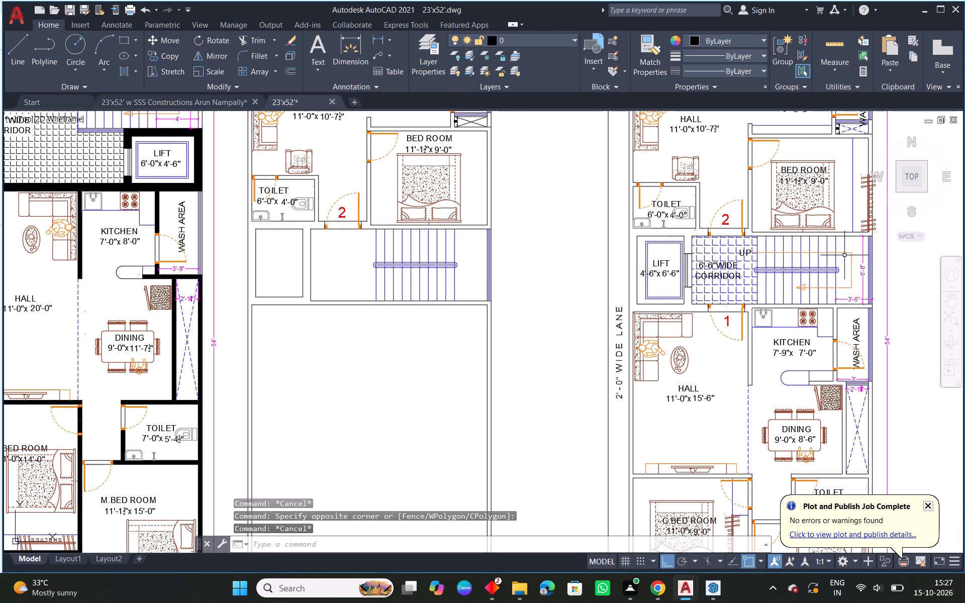
Copy the UP label and the stair direction arrow from the finished two-unit plan onto the redrawn staircase.
click(847, 253)
scroll(743, 249, up, 1)
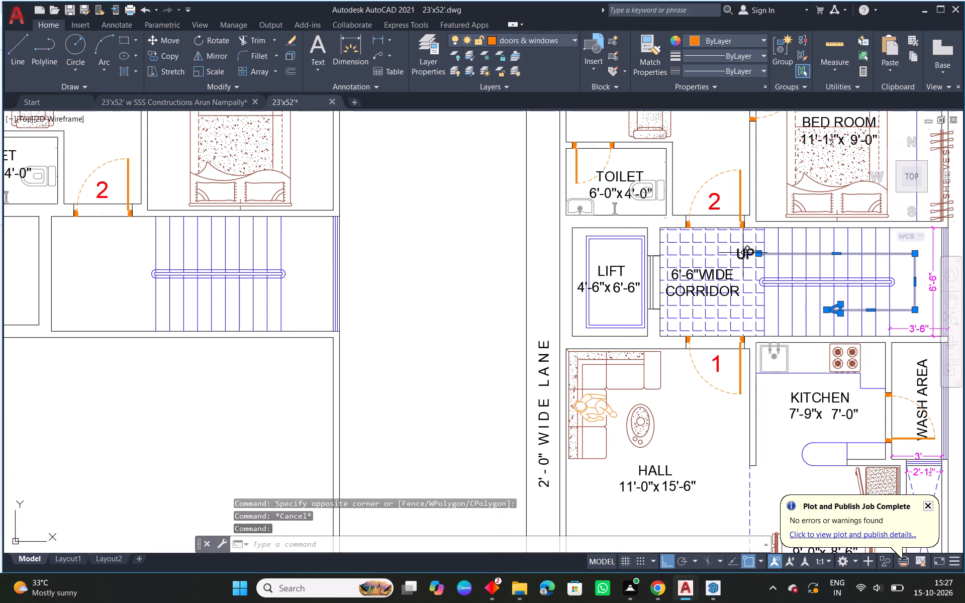
click(743, 253)
text(CO)
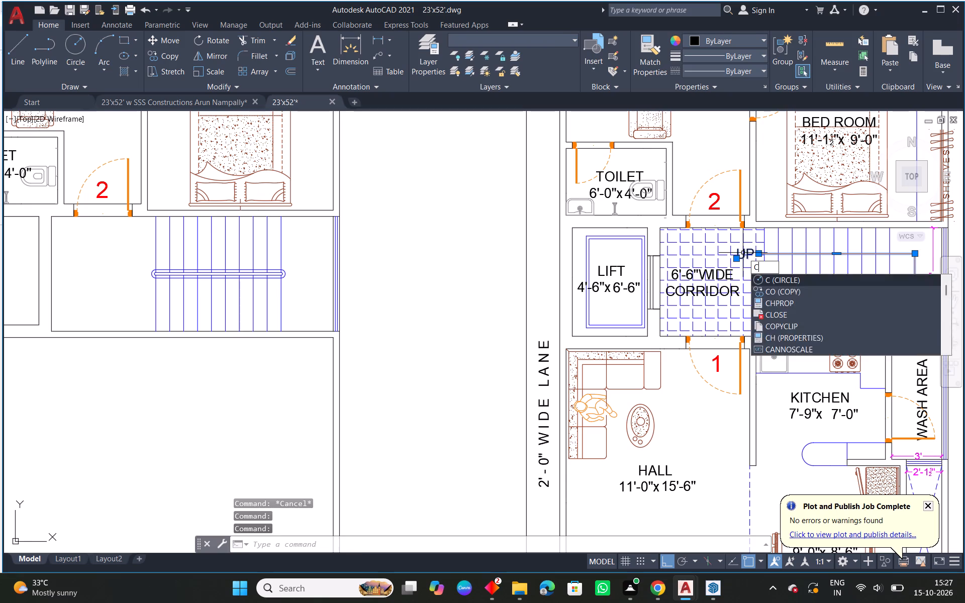
key(space)
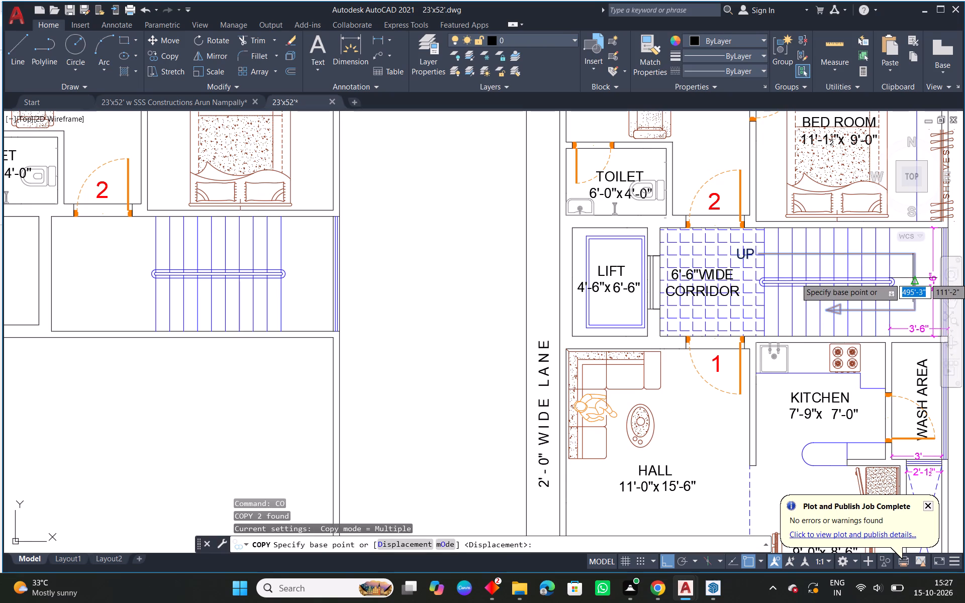
click(913, 282)
middle_drag(387, 279, 664, 266)
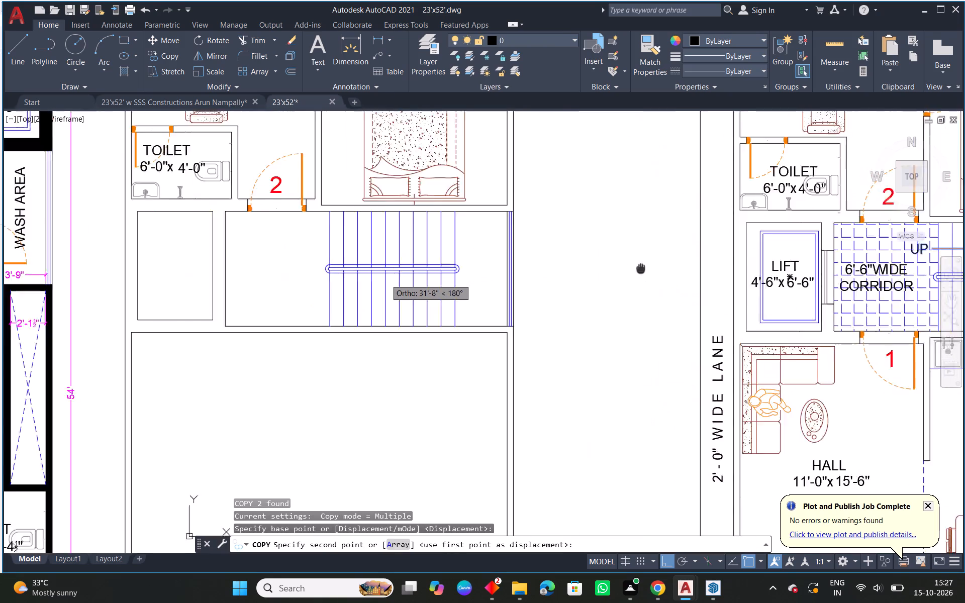
middle_drag(664, 266, 690, 262)
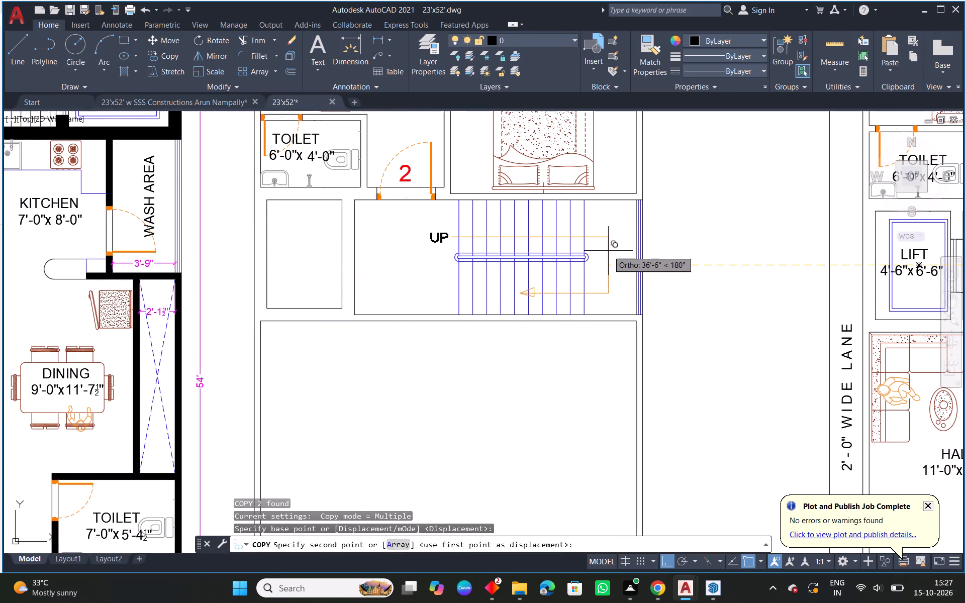
click(608, 251)
key(Escape)
Dimension the stair landing's width from the outer wall corner to the last tread line, placing it just above the lower wall.
scroll(590, 263, down, 2)
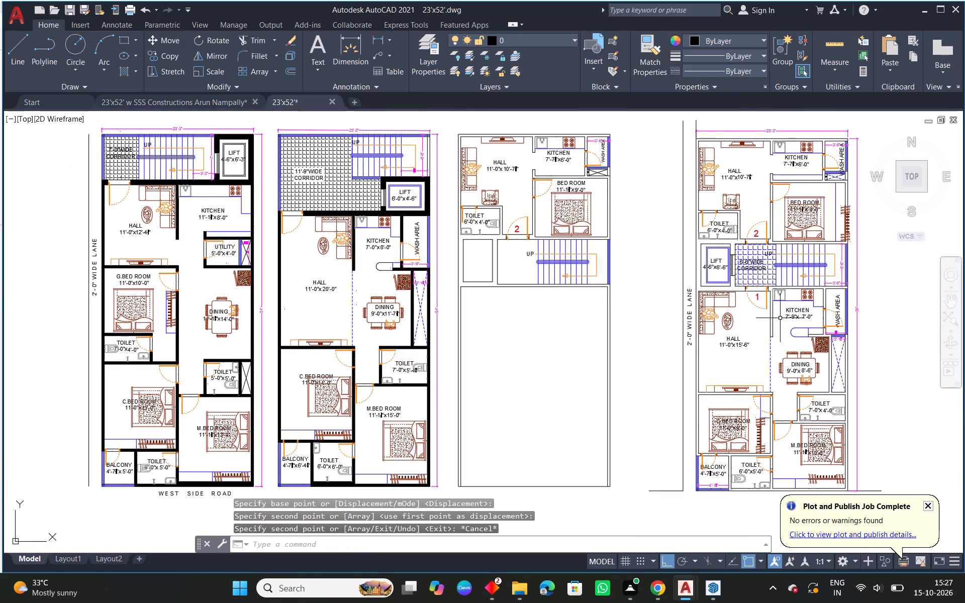
middle_drag(794, 320, 709, 294)
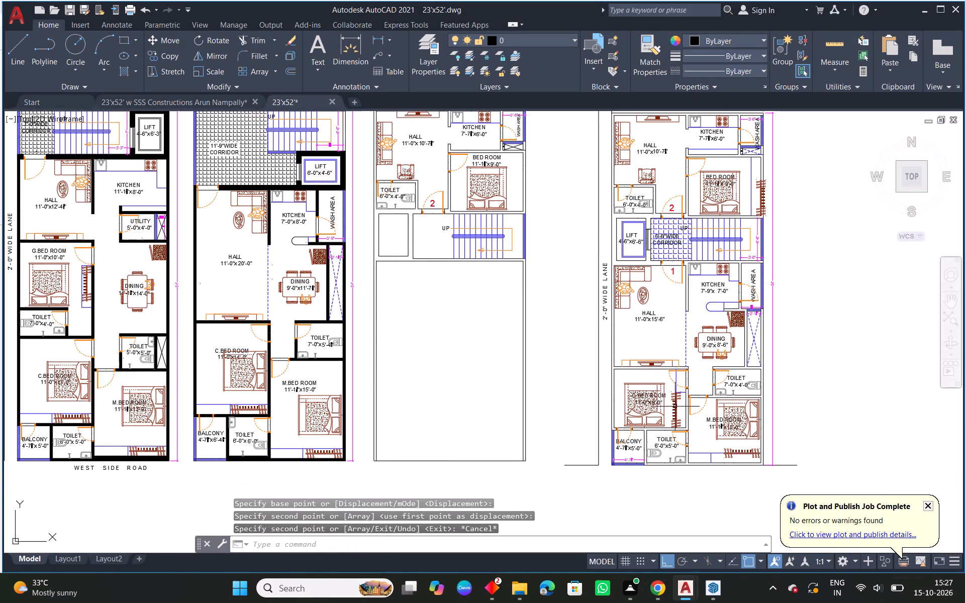
click(346, 50)
scroll(489, 241, up, 2)
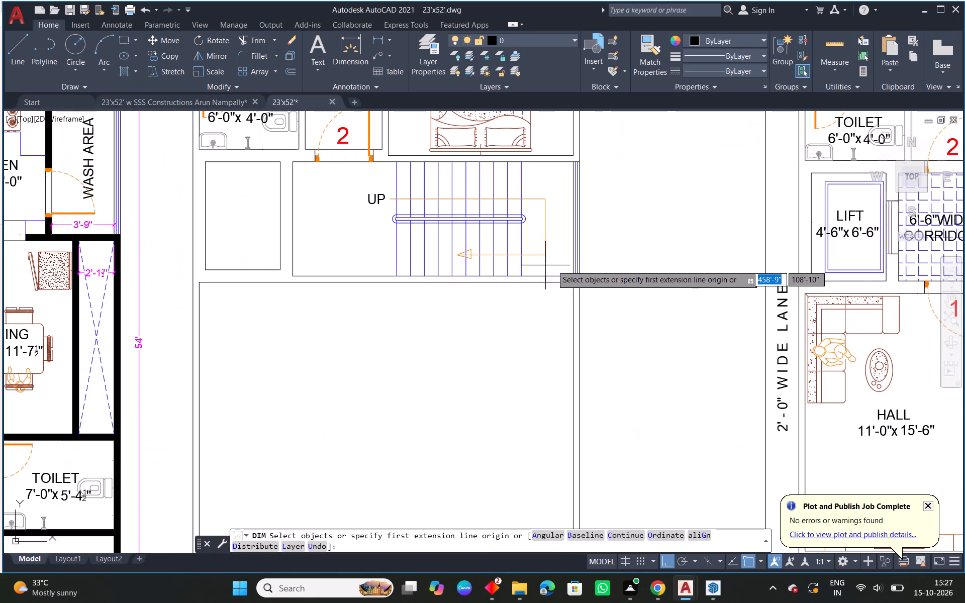
scroll(581, 284, up, 2)
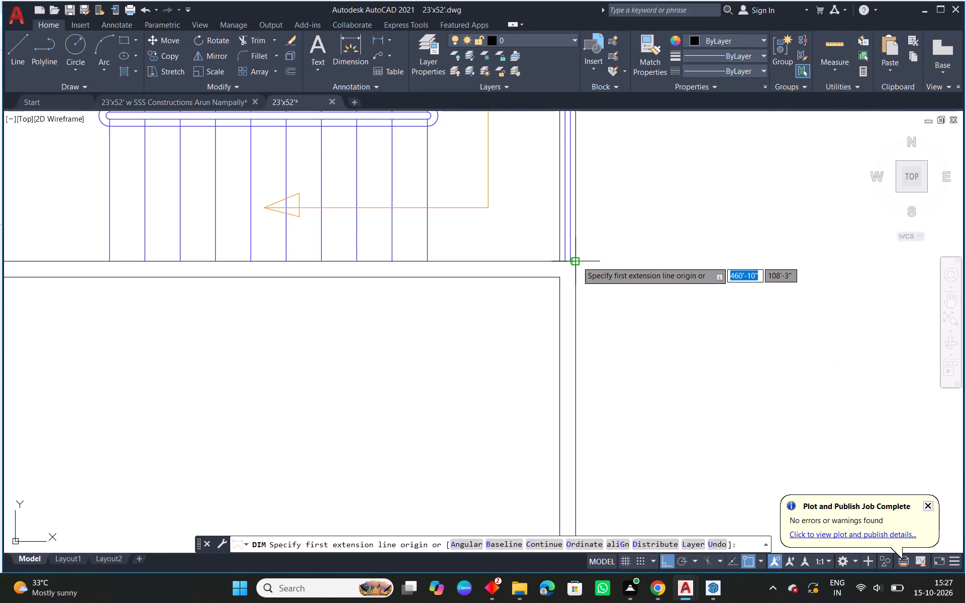
click(577, 261)
click(429, 259)
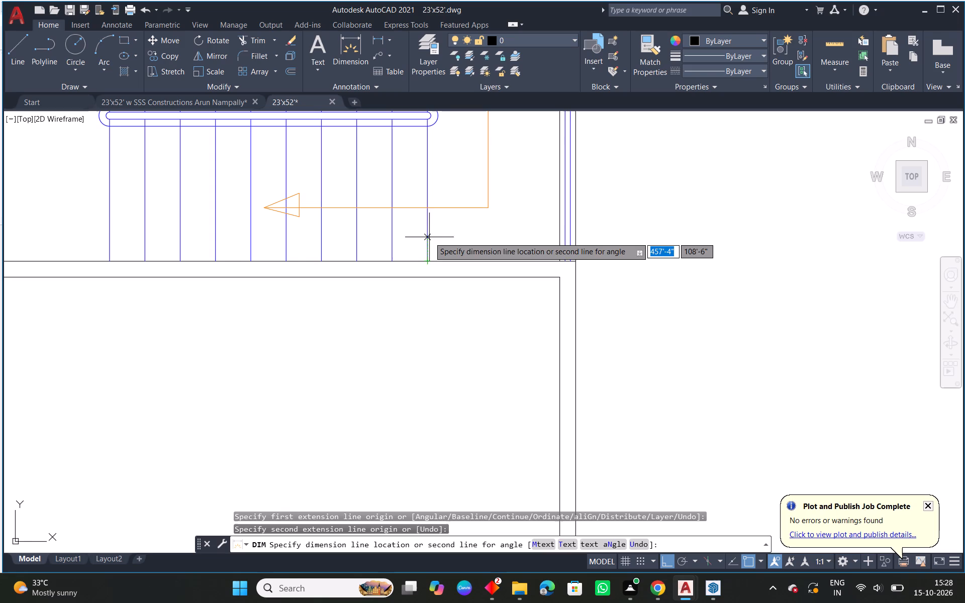
click(429, 225)
scroll(543, 266, down, 1)
middle_drag(558, 168, 544, 268)
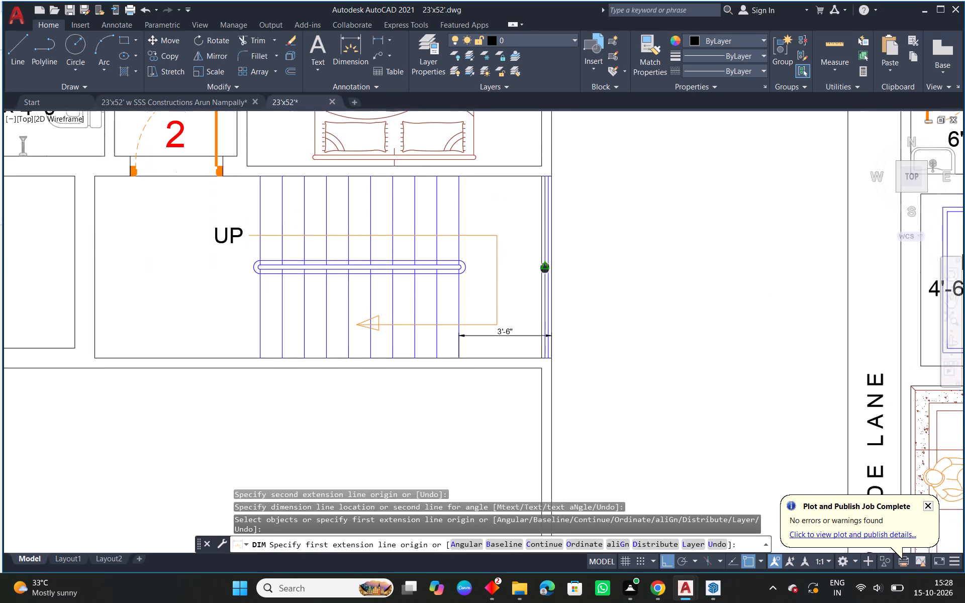
Dimension the stair landing's clear depth between the upper and lower wall lines, placing it just inside the outer wall.
middle_drag(544, 268, 544, 268)
click(551, 182)
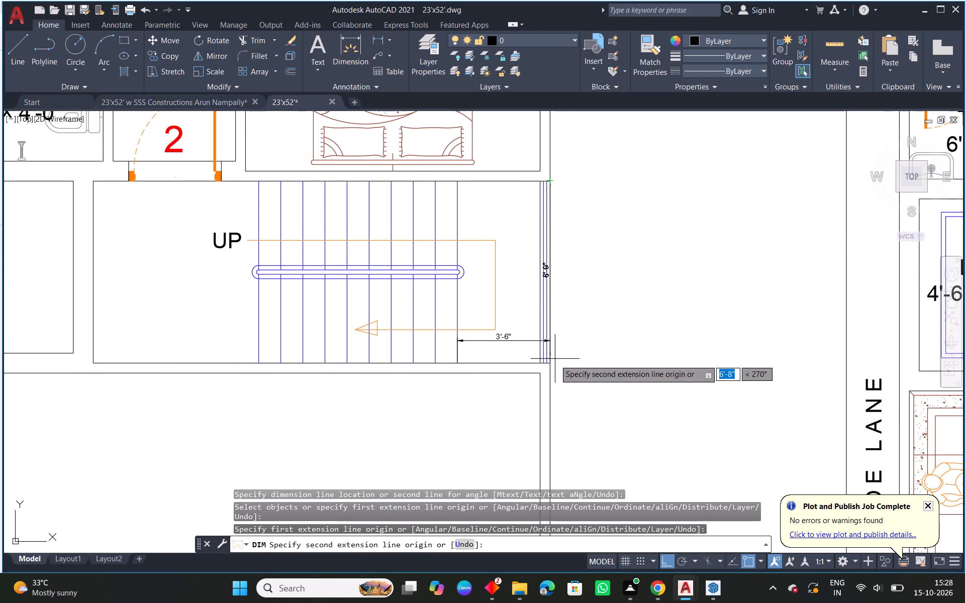
click(552, 366)
click(521, 362)
scroll(609, 347, down, 1)
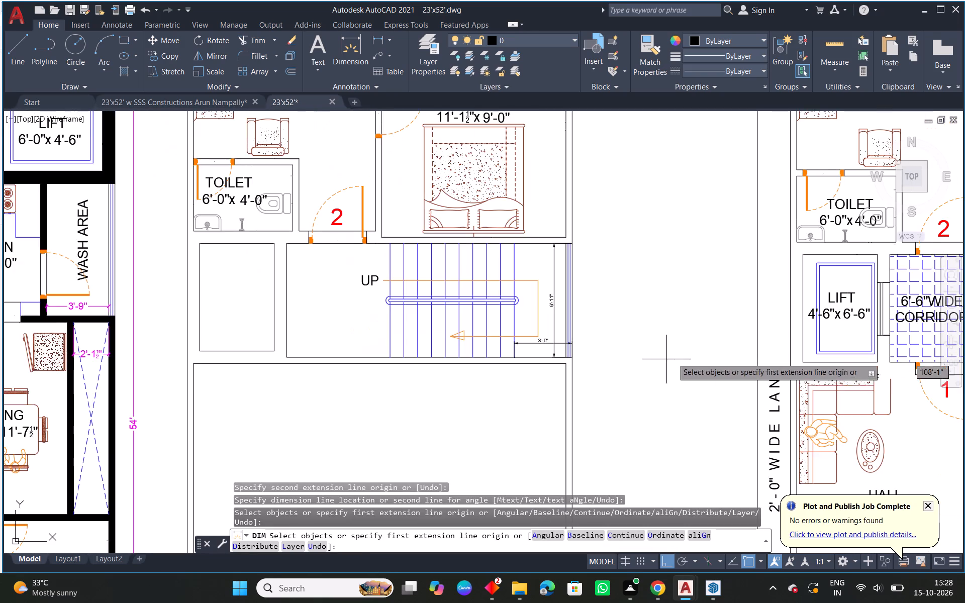
middle_drag(671, 357, 199, 274)
middle_drag(210, 272, 519, 278)
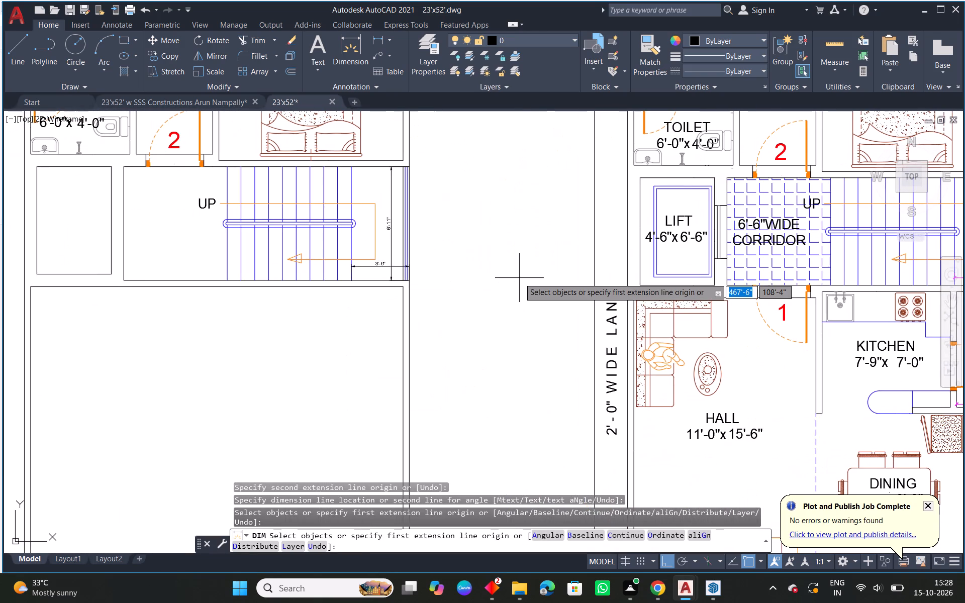
key(Escape)
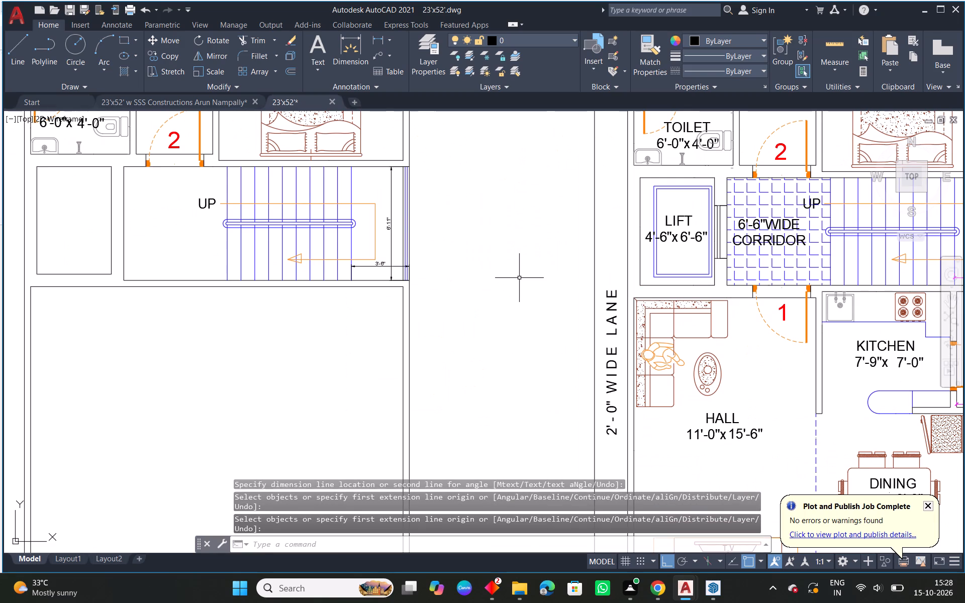
Offset the staircase's upper wall line 6'6" down towards the lower wall.
middle_drag(476, 268, 231, 286)
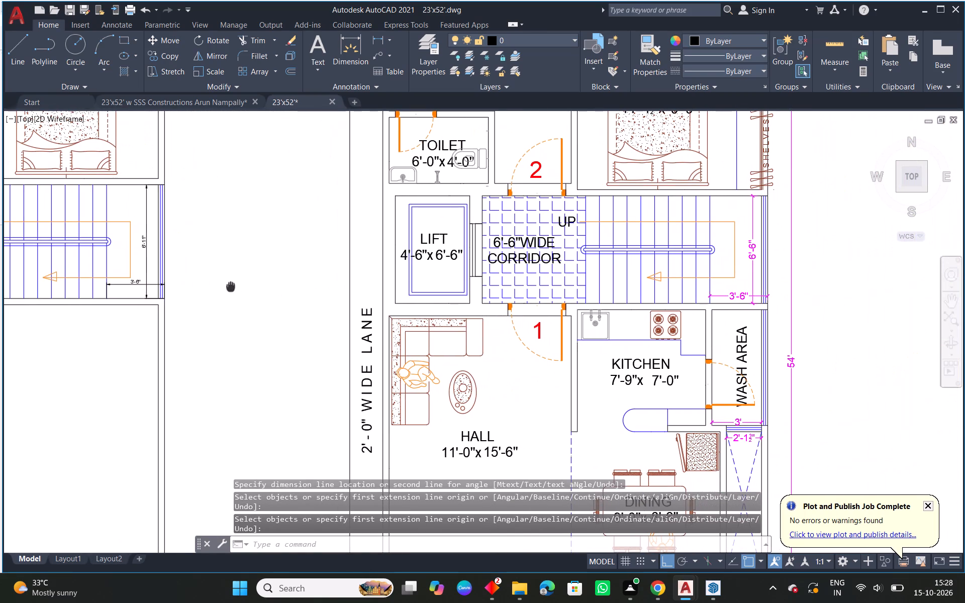
middle_drag(231, 286, 597, 296)
key(Escape)
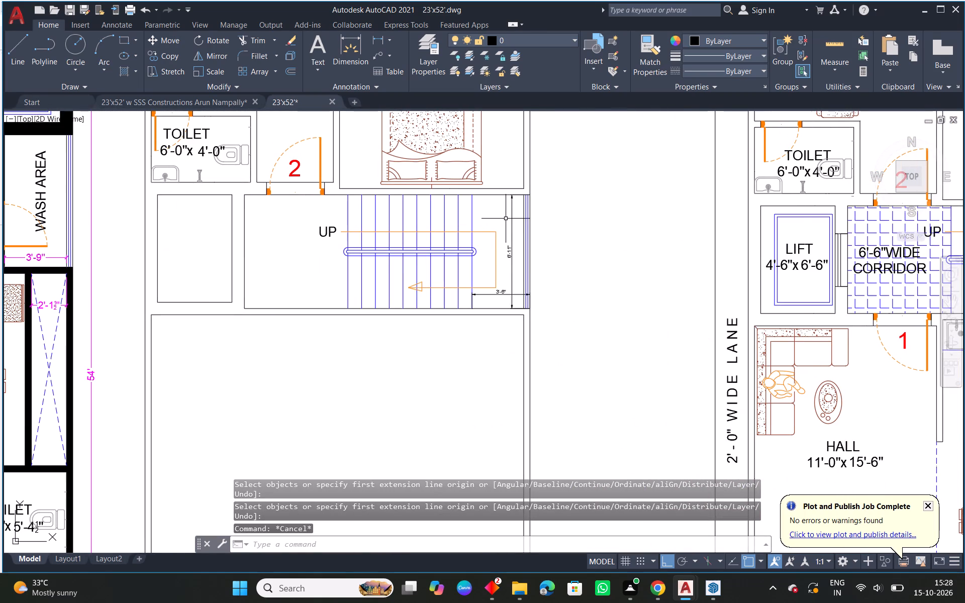
text(O 6'')
key(BackSpace)
text(6")
key(Return)
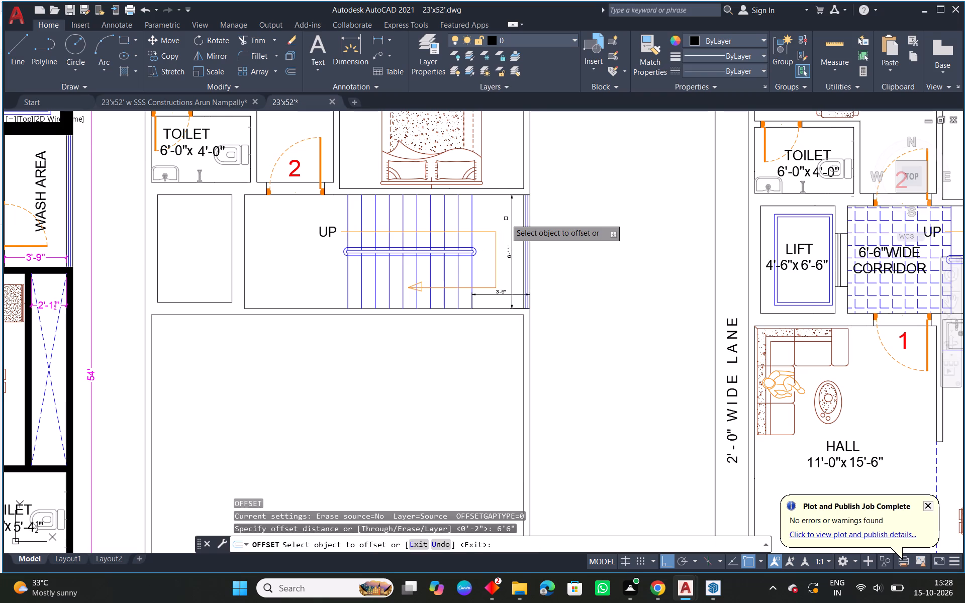
click(495, 195)
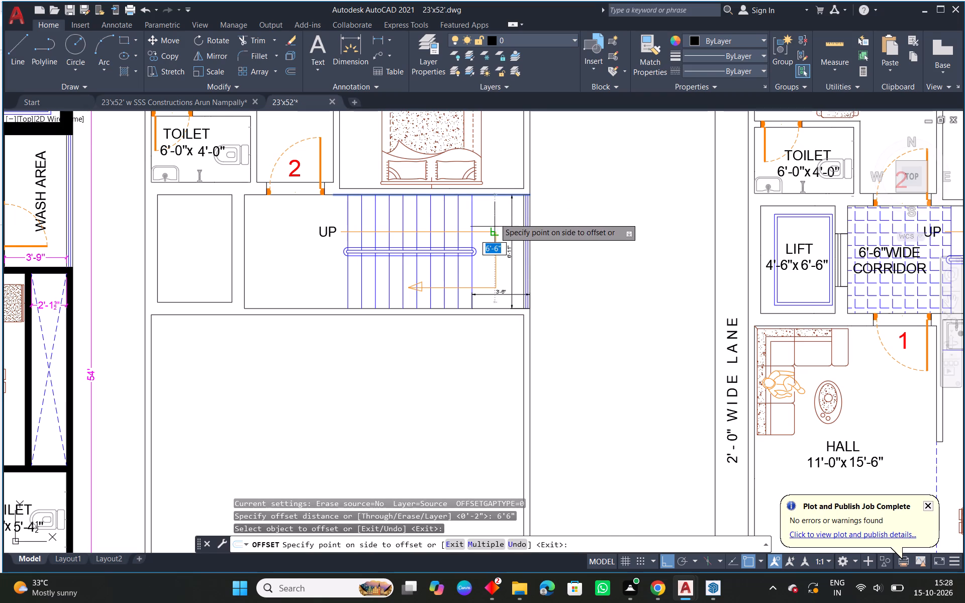
click(495, 239)
key(Escape)
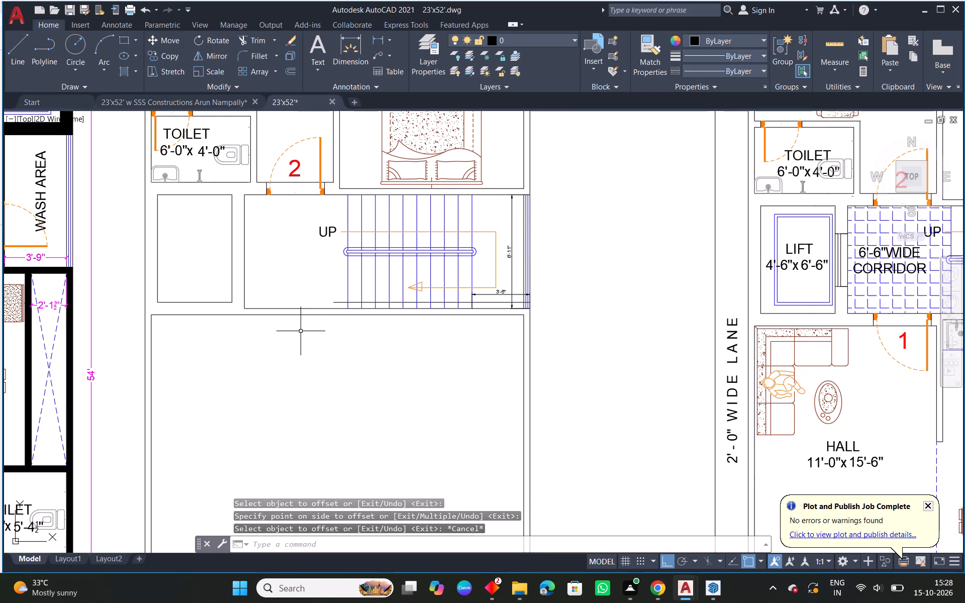
Delete the old lower wall line of the staircase and corridor space.
middle_drag(201, 280, 307, 292)
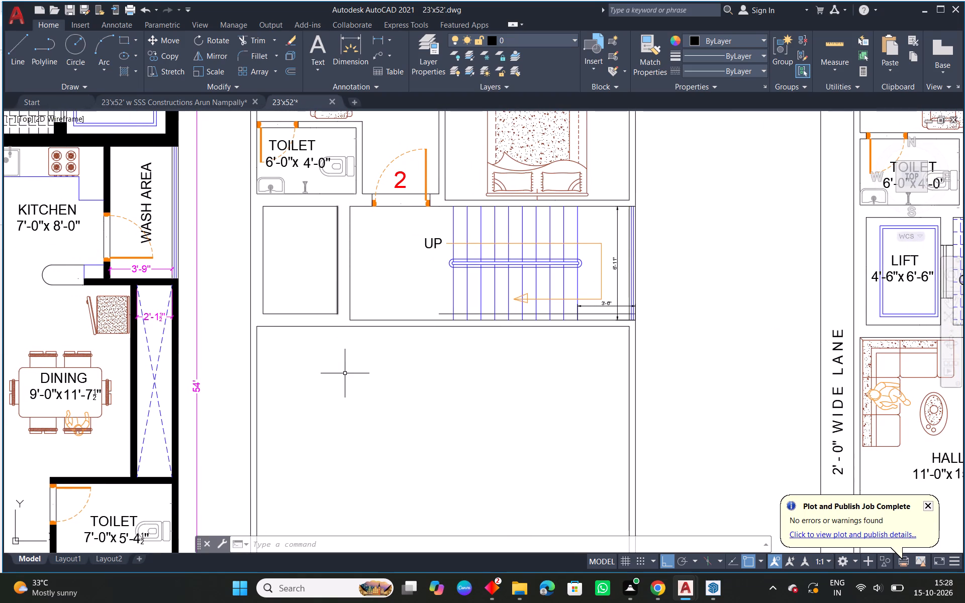
scroll(339, 329, up, 1)
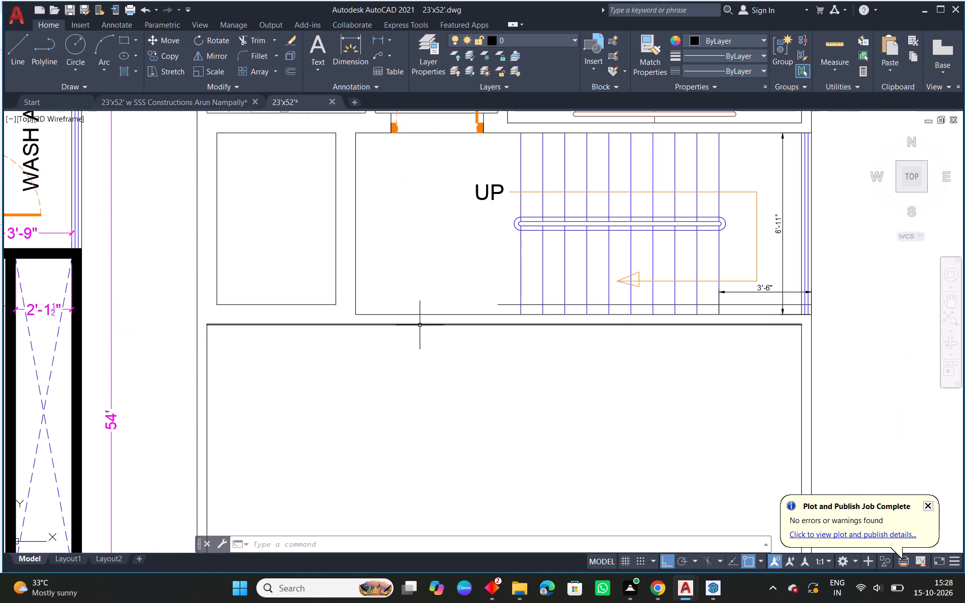
scroll(377, 319, down, 2)
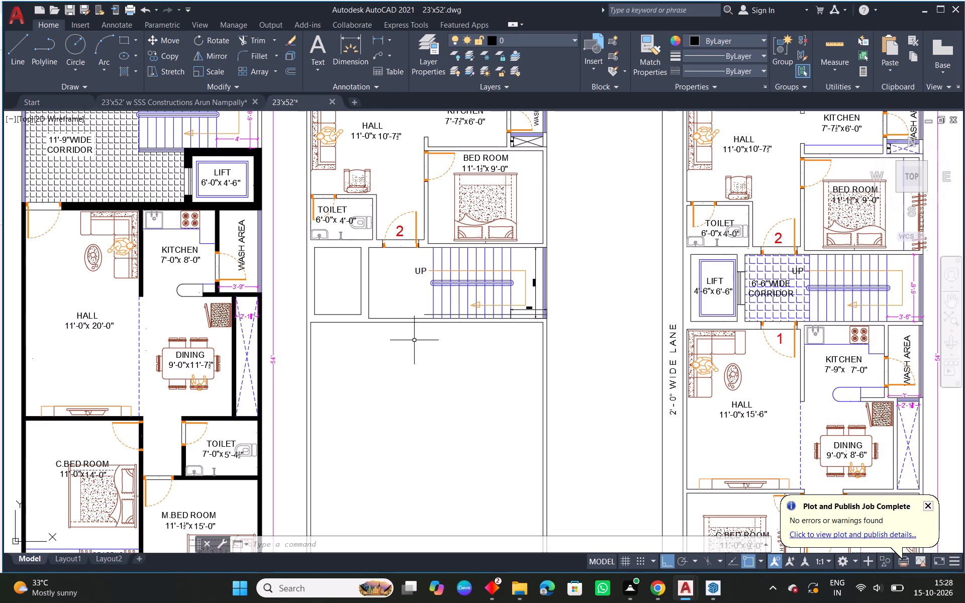
scroll(368, 314, up, 2)
click(383, 324)
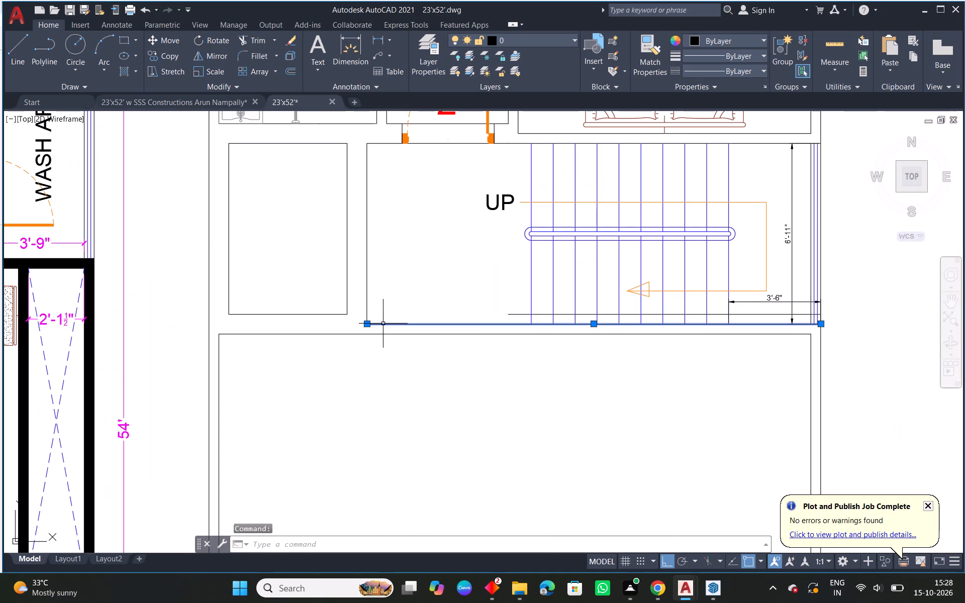
key(Delete)
key(Escape)
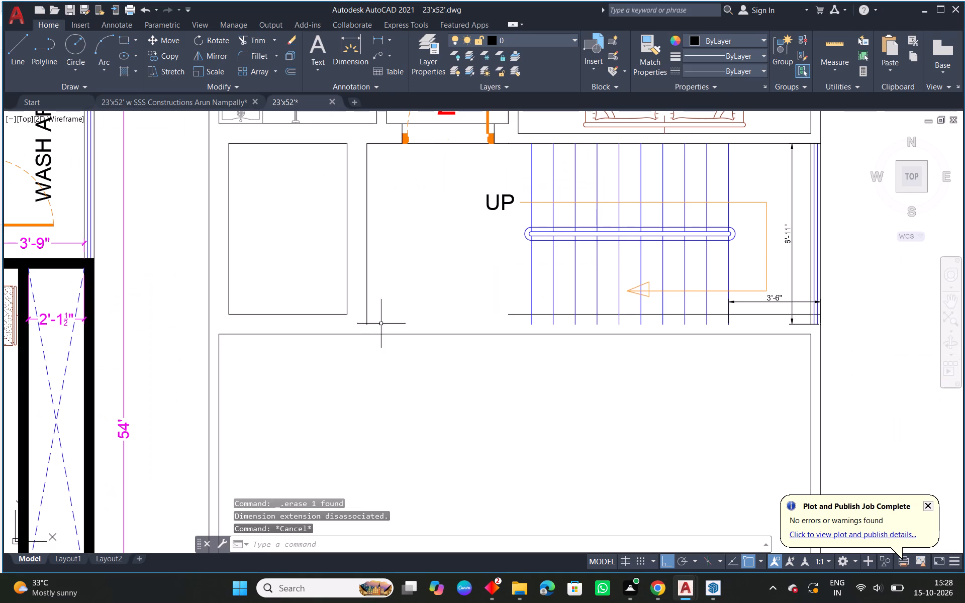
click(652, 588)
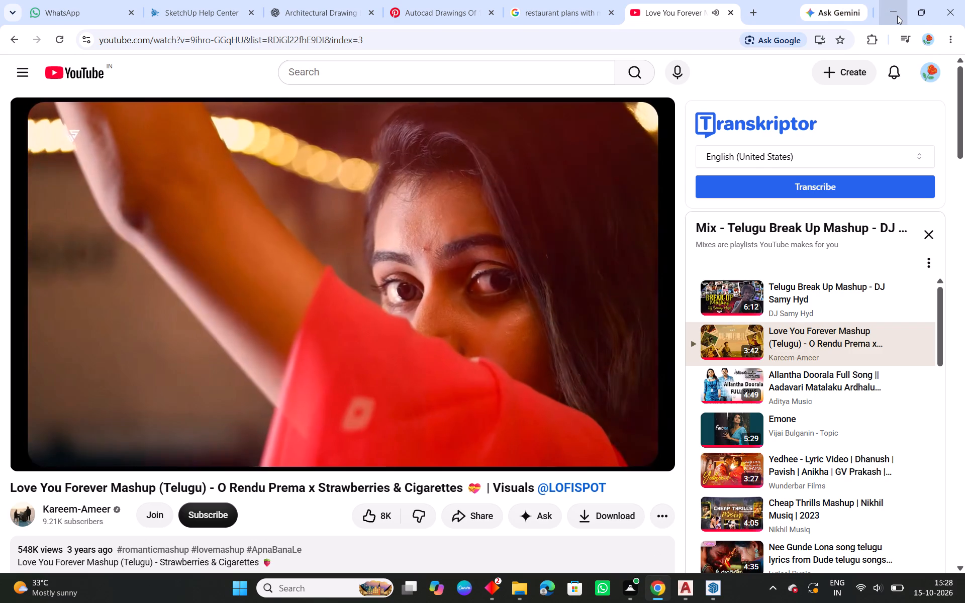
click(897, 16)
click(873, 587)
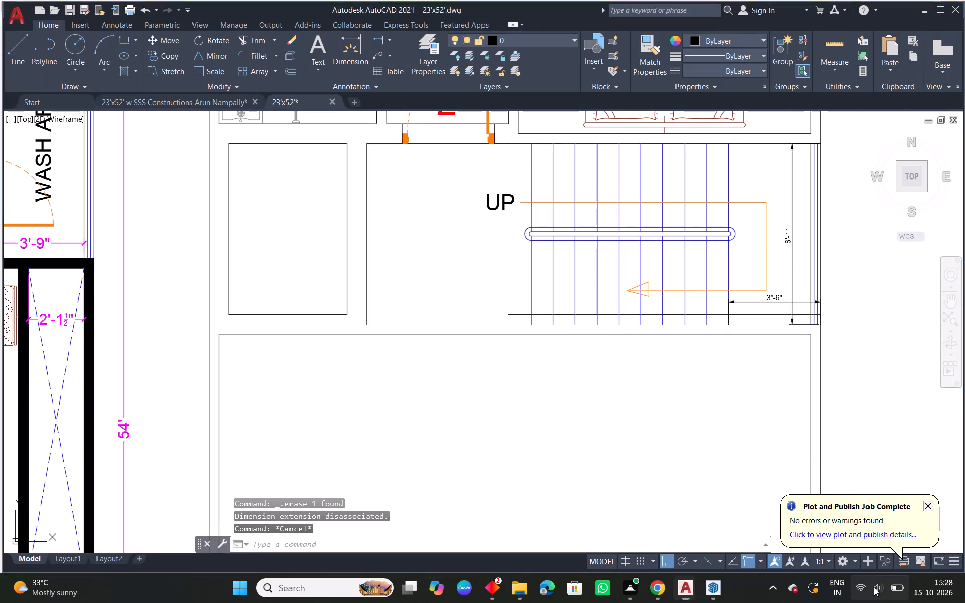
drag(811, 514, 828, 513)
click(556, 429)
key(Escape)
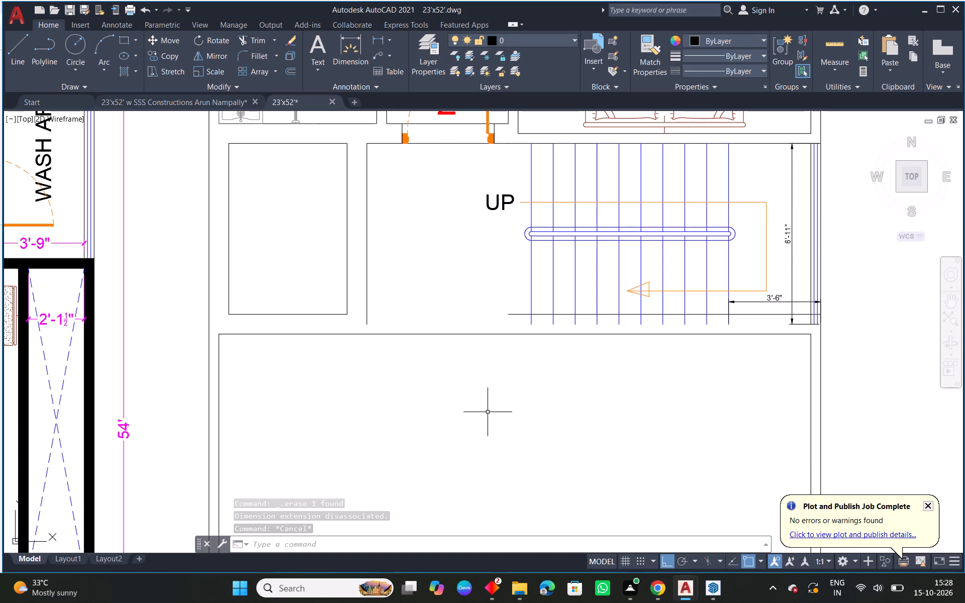
Extend the new lower wall line across the corridor space to the wall beside the lift.
text(EX)
key(space)
drag(514, 318, 516, 301)
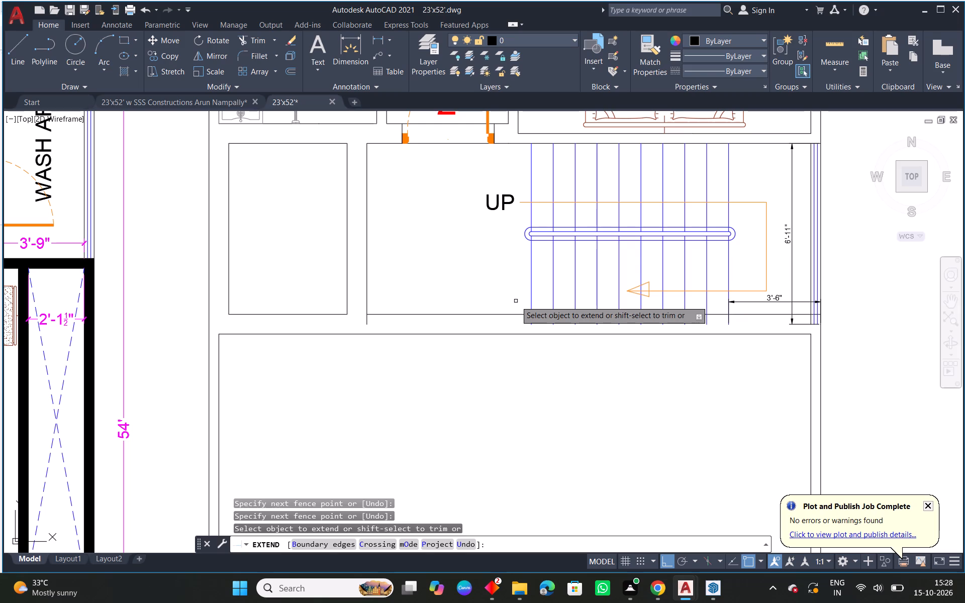
key(Escape)
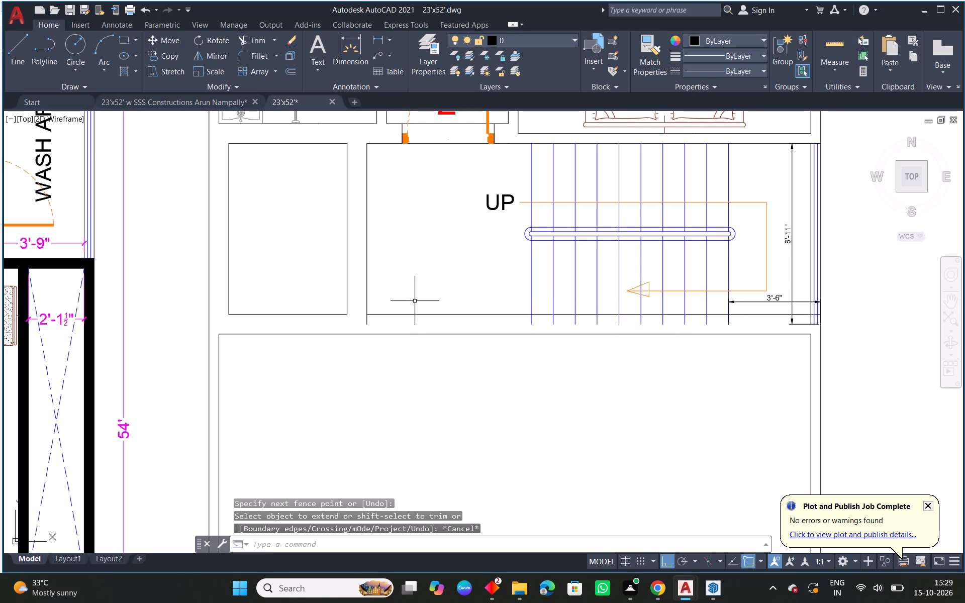
Fillet the new lower wall line with the corridor's wall line beside the lift at zero radius to form a clean corner.
text(F)
key(space)
click(405, 316)
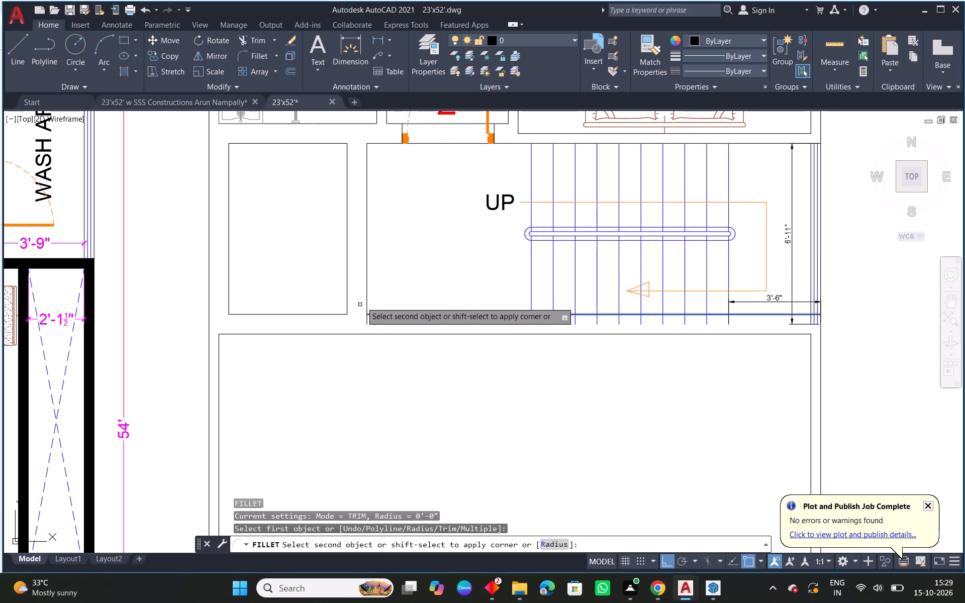
click(367, 303)
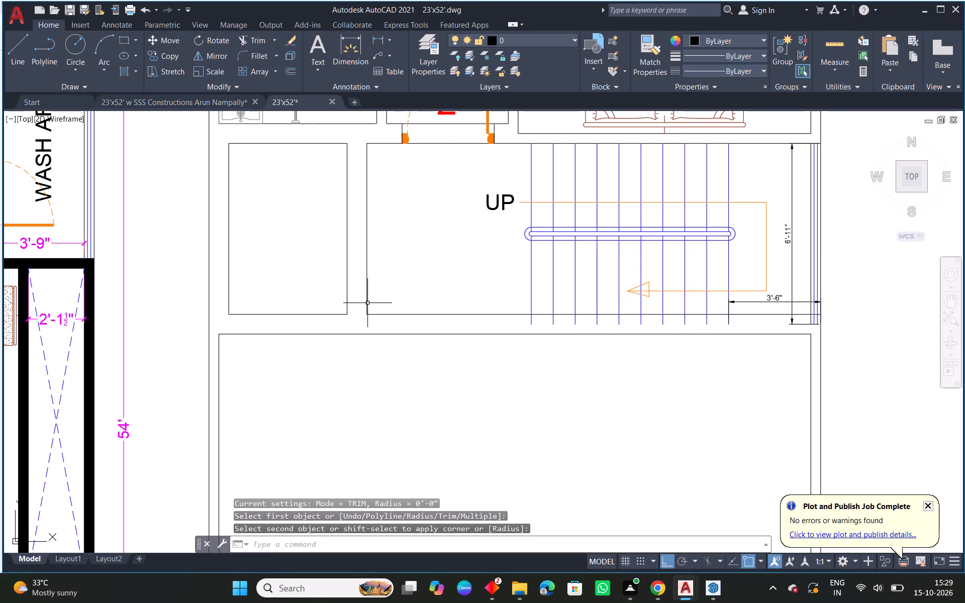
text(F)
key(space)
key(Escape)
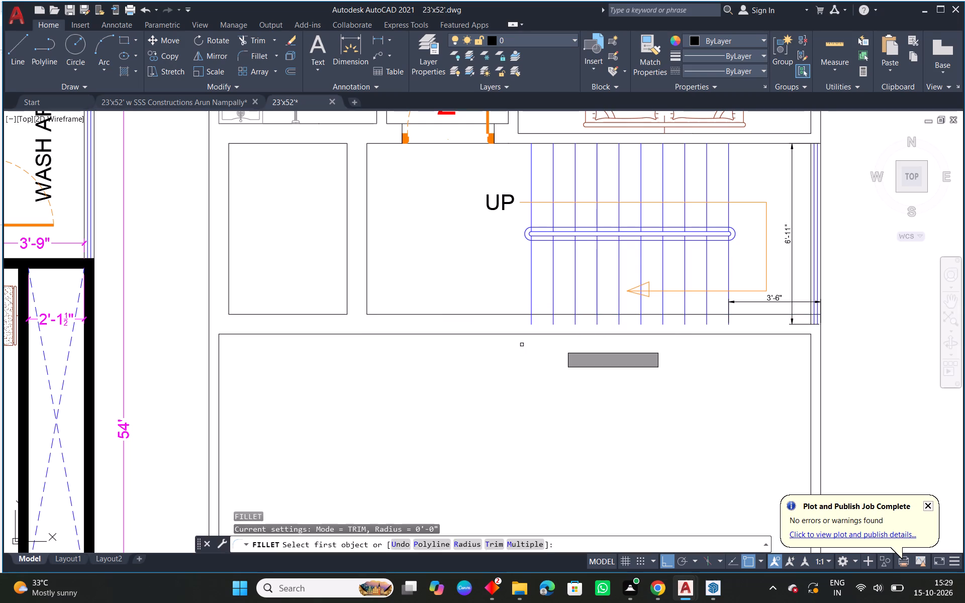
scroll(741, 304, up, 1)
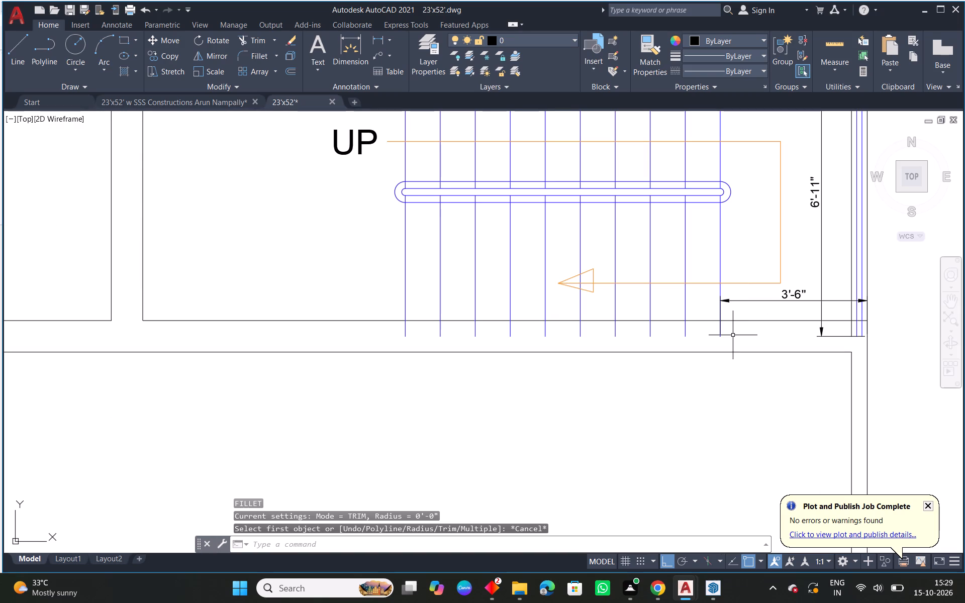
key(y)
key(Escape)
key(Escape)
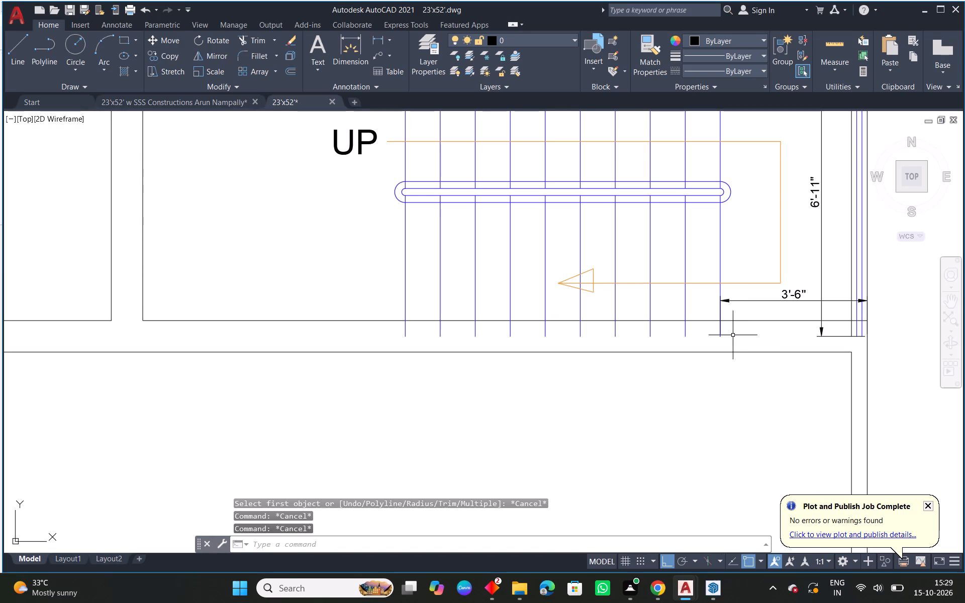
Trim the ends of all the stair tread lines that project below the new lower wall line.
text(TR)
key(space)
key(space)
click(733, 330)
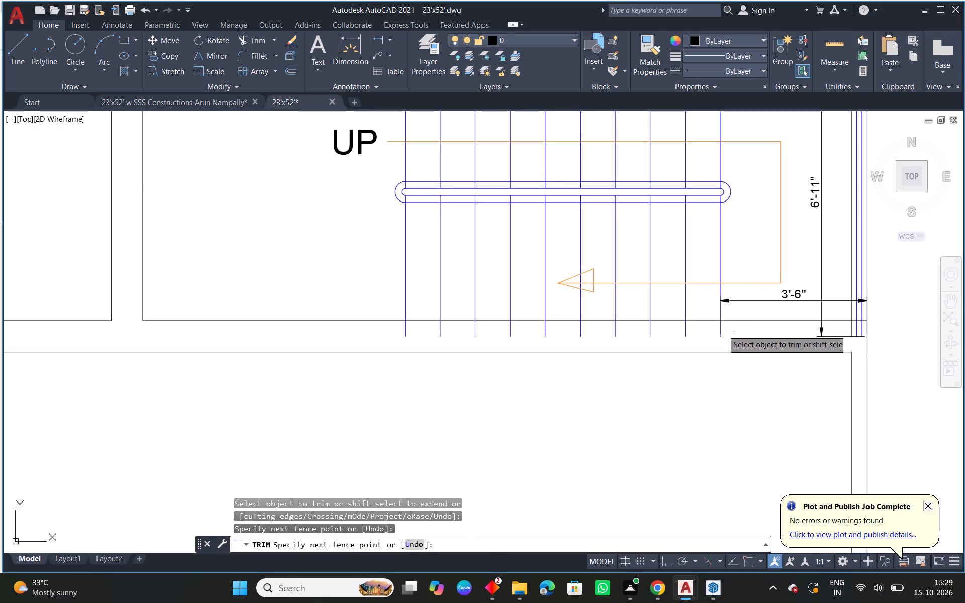
click(375, 326)
key(Escape)
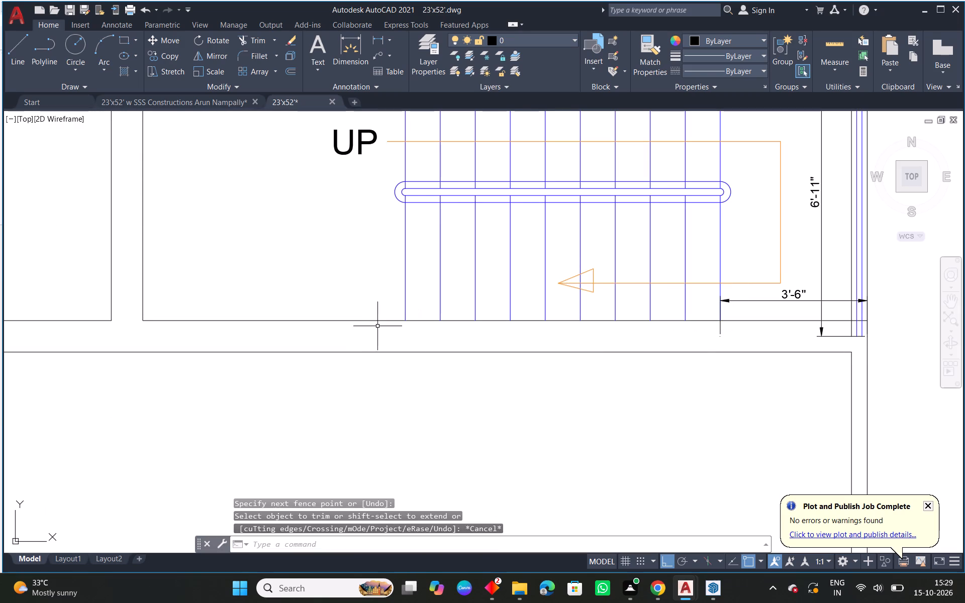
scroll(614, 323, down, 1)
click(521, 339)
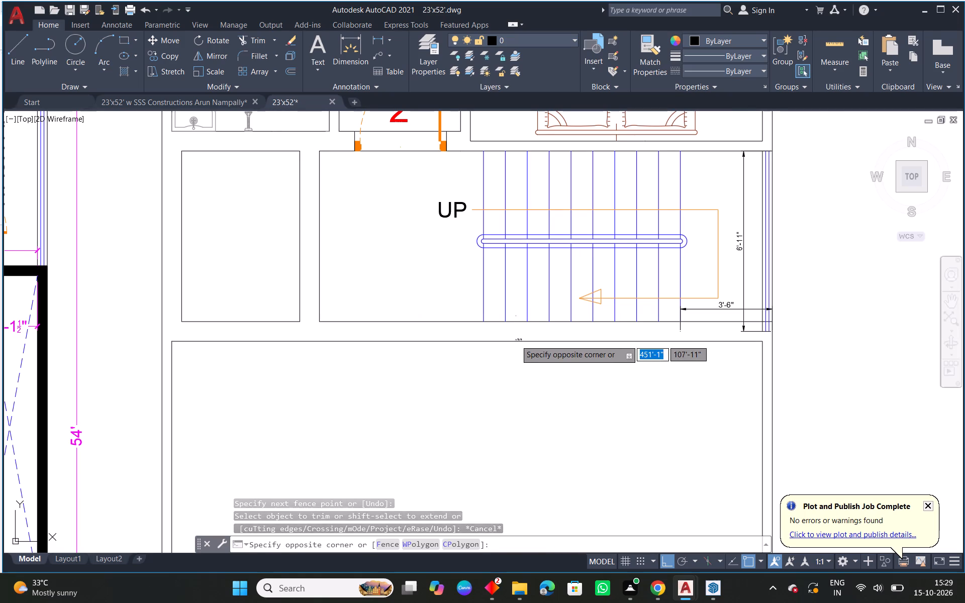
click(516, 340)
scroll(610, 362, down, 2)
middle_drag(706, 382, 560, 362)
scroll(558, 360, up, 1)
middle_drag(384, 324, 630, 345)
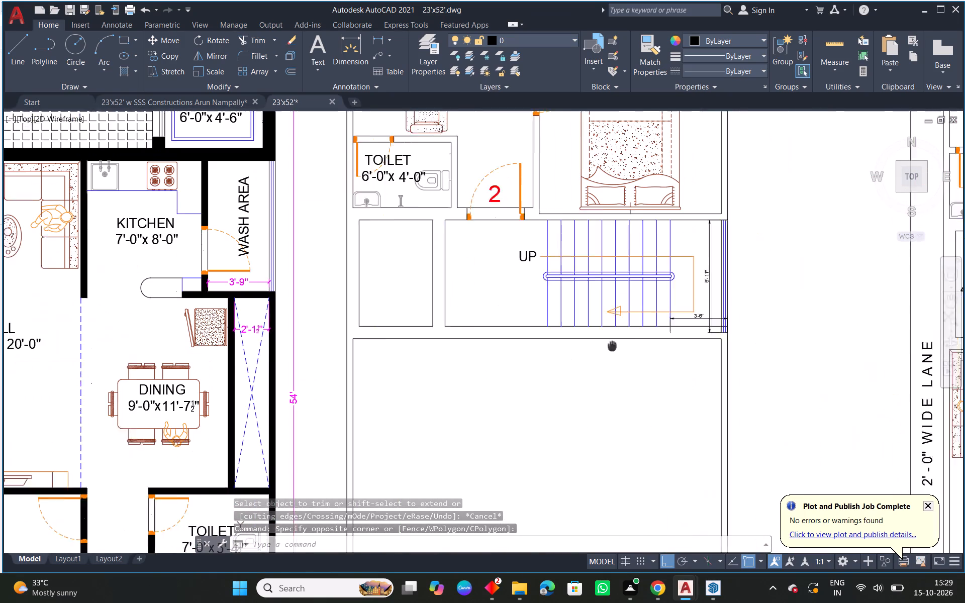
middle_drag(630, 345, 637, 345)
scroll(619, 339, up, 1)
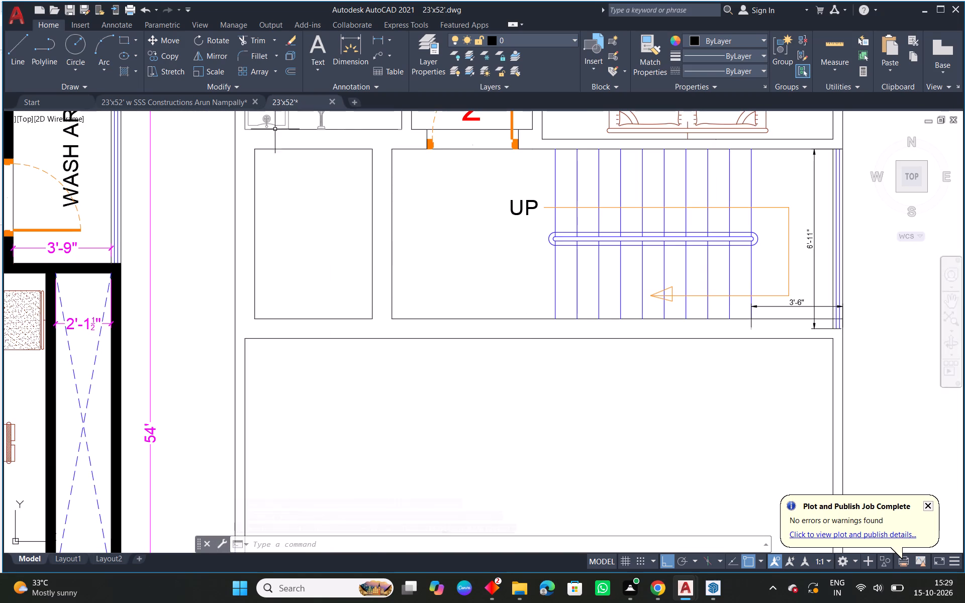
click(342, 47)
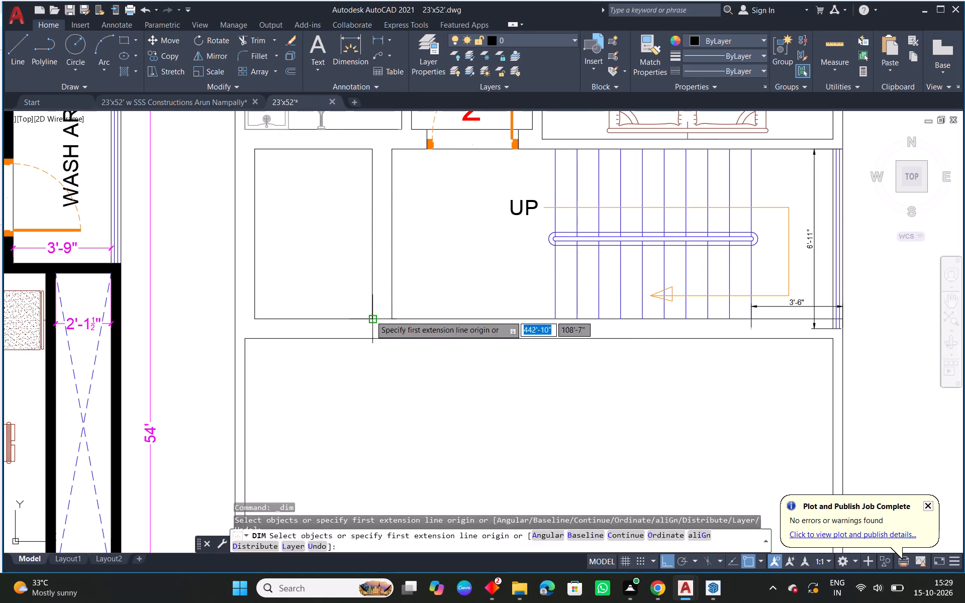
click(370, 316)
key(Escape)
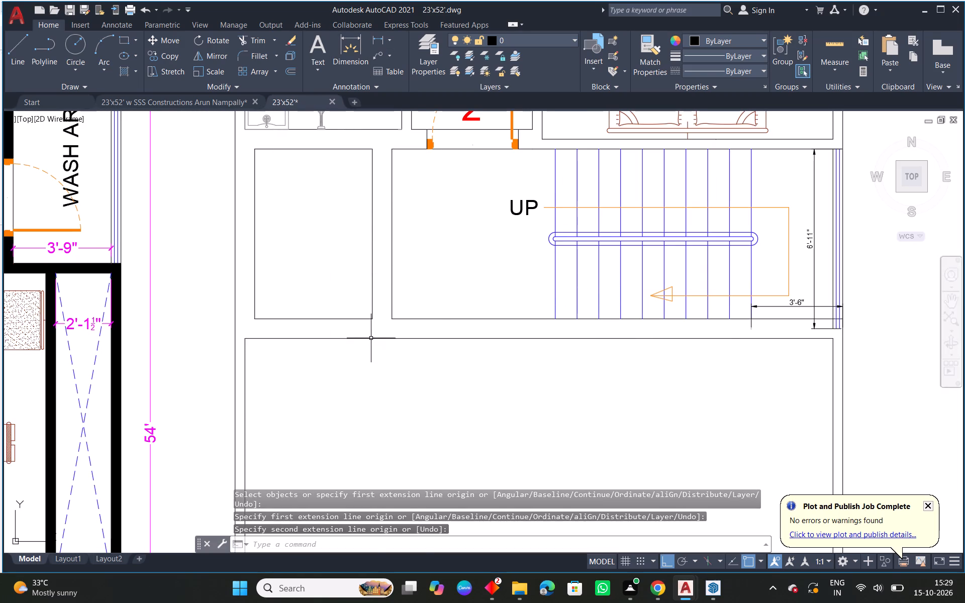
Trim the landing's inner outer-wall line and the two window lines back to the new lower wall line.
scroll(542, 344, down, 2)
middle_drag(660, 360, 438, 331)
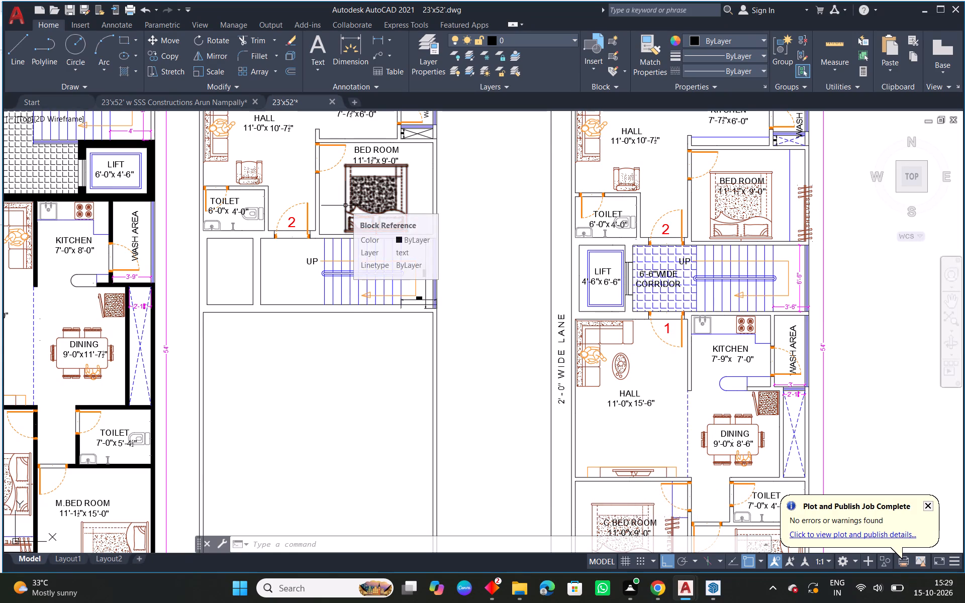
scroll(388, 323, up, 2)
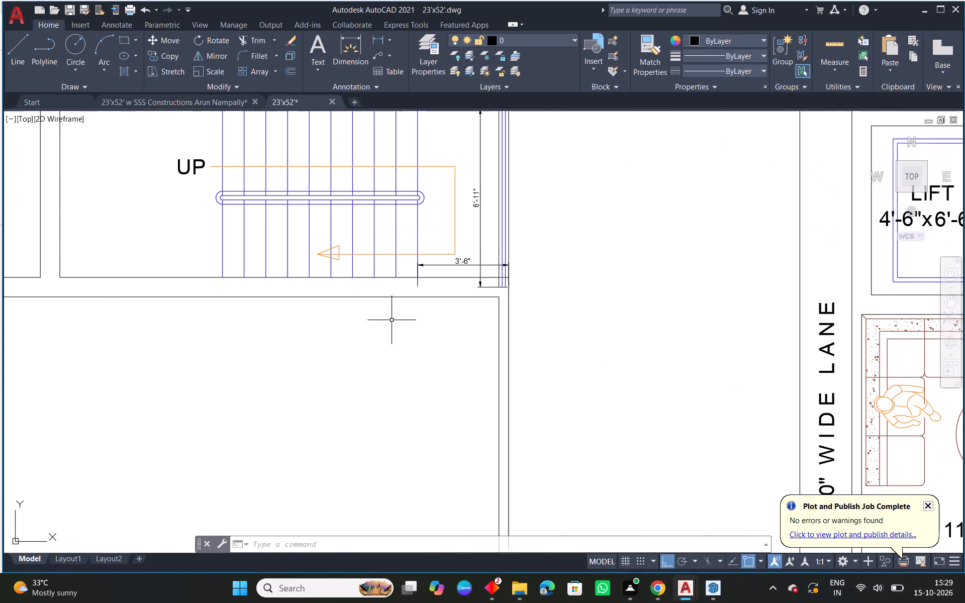
scroll(522, 280, up, 2)
scroll(480, 296, up, 2)
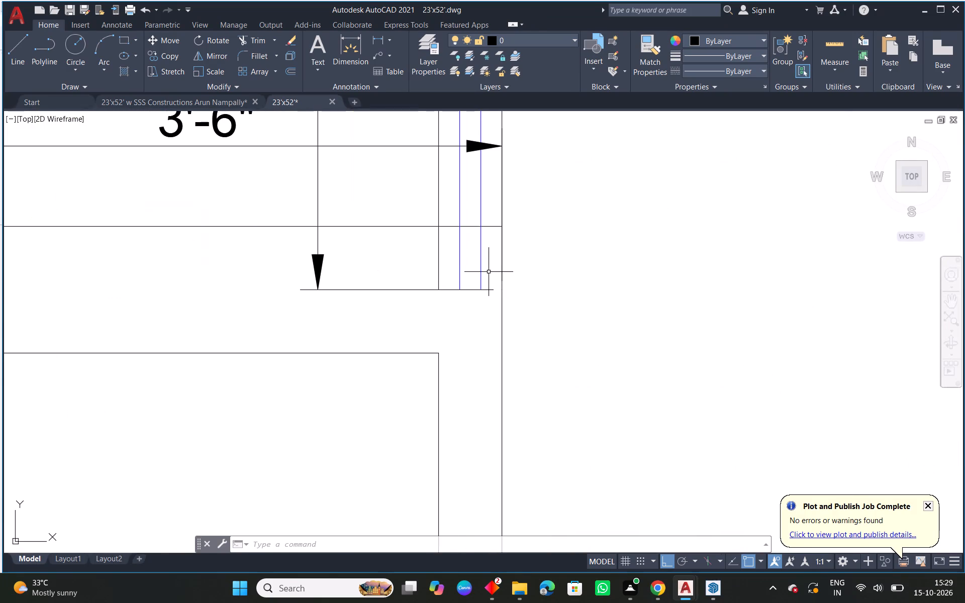
text(TR)
key(space)
key(space)
drag(489, 271, 409, 257)
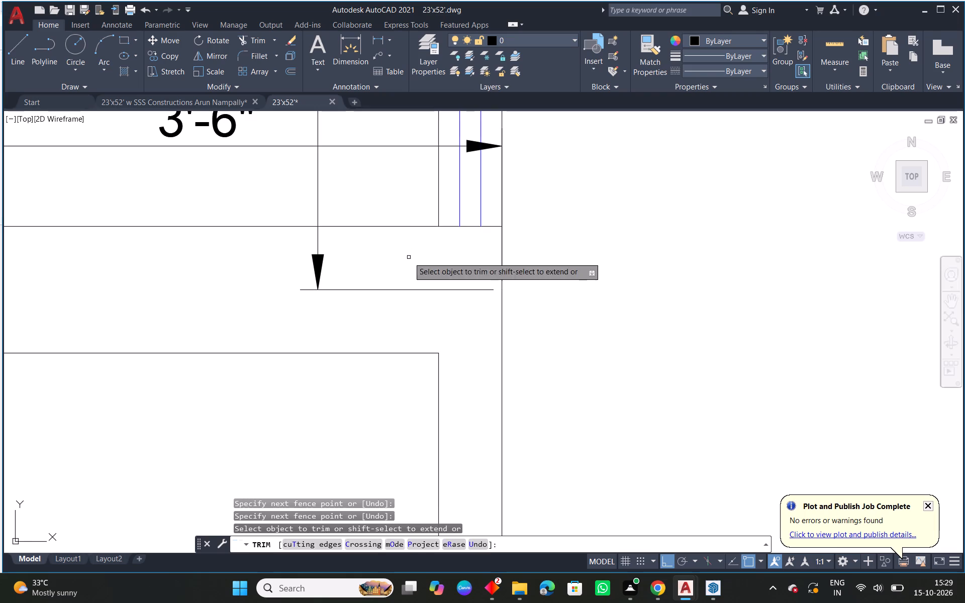
Stretch the lower end of the stair's 6'-6" width dimension up to the new lower wall line.
key(Escape)
click(409, 290)
click(501, 290)
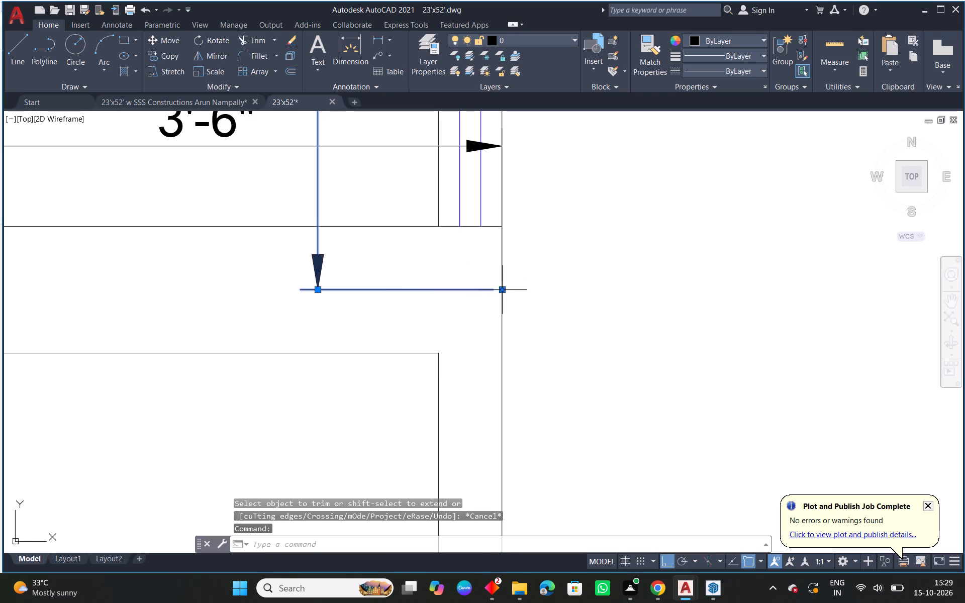
click(501, 229)
key(Escape)
scroll(527, 333, down, 4)
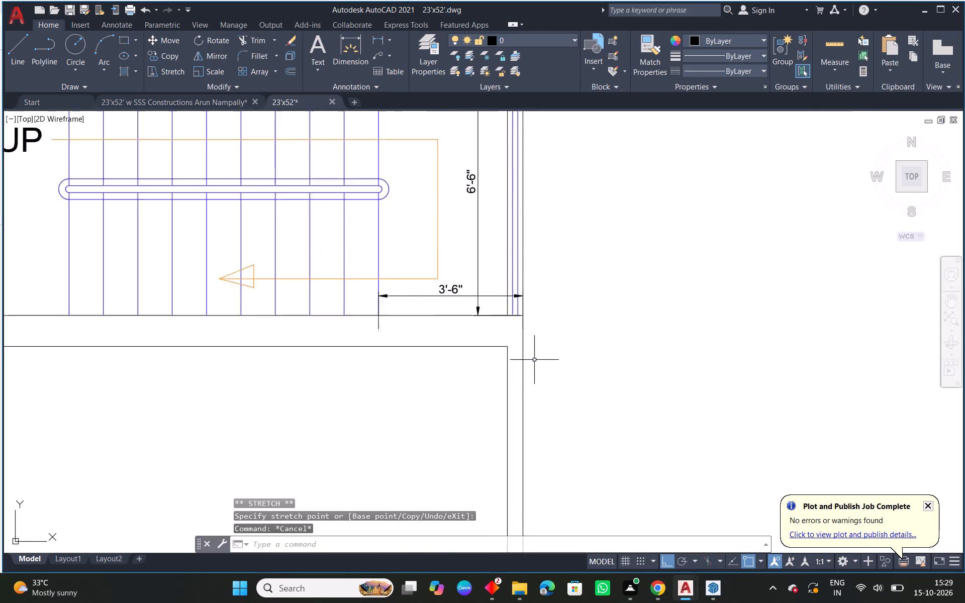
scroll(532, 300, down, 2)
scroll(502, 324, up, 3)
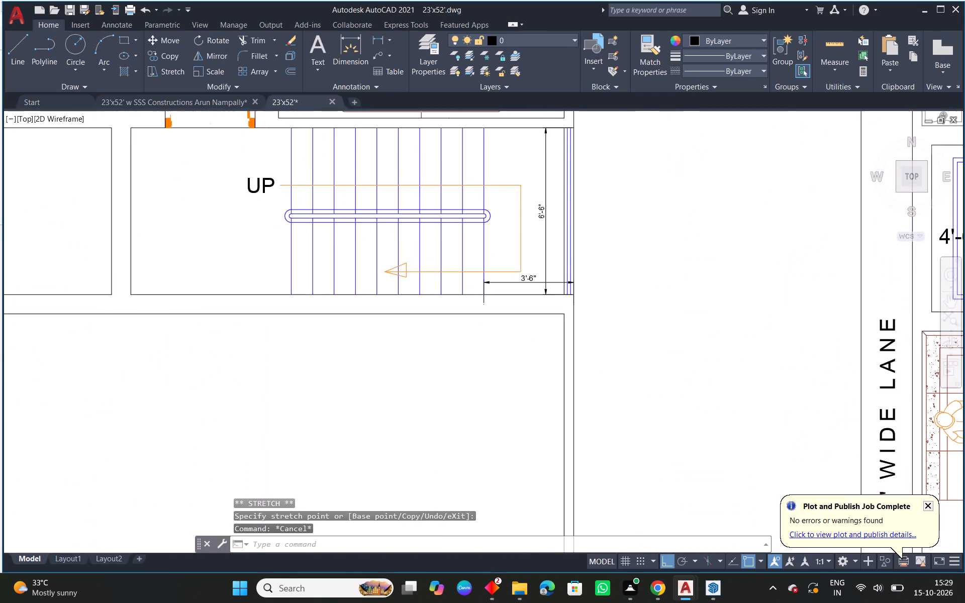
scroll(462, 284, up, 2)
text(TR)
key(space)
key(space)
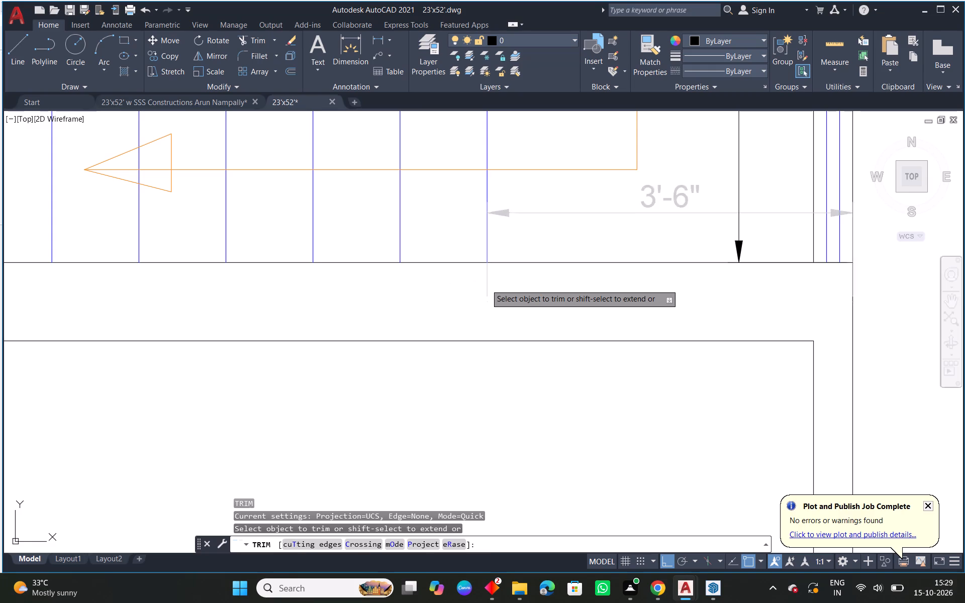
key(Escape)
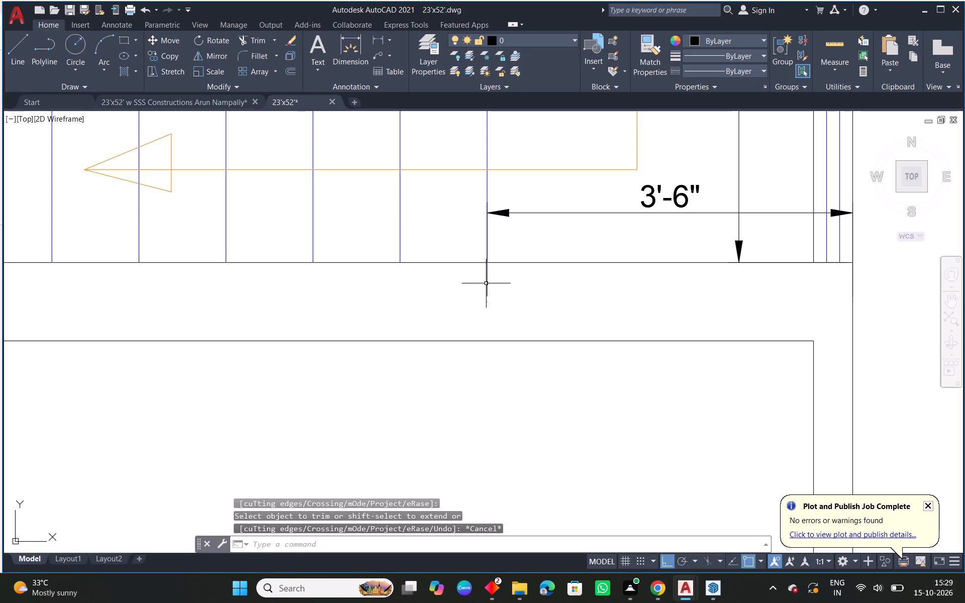
Stretch both extension-line ends of the landing's 3'-6" dimension up to the new lower wall line.
click(486, 283)
click(487, 304)
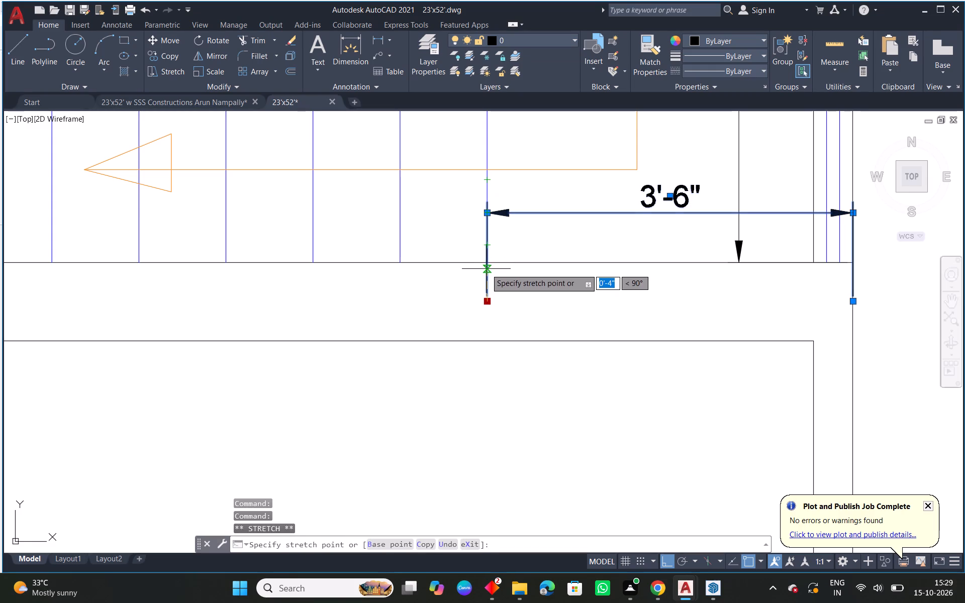
click(486, 266)
middle_drag(726, 324, 450, 332)
click(577, 311)
click(580, 272)
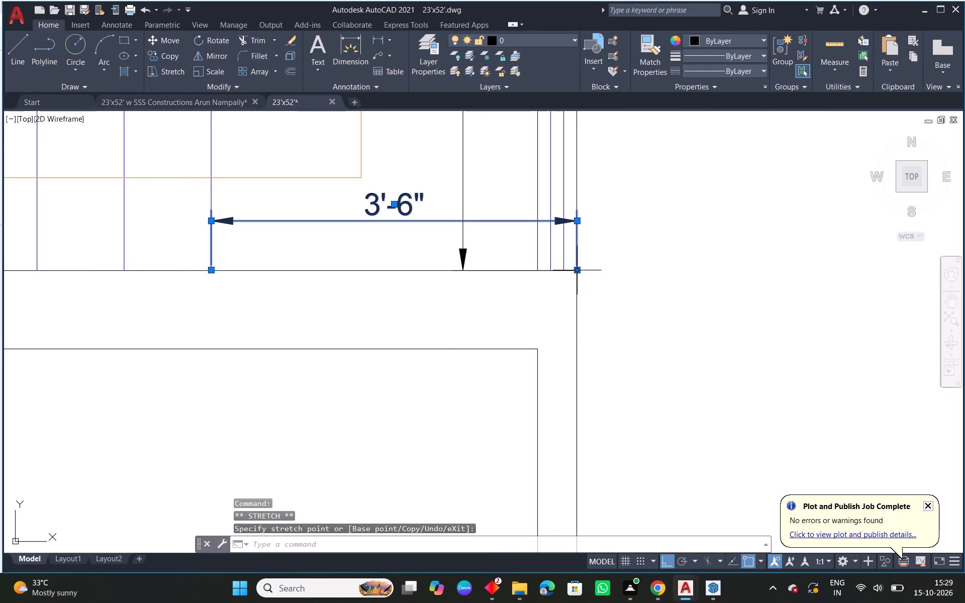
key(Escape)
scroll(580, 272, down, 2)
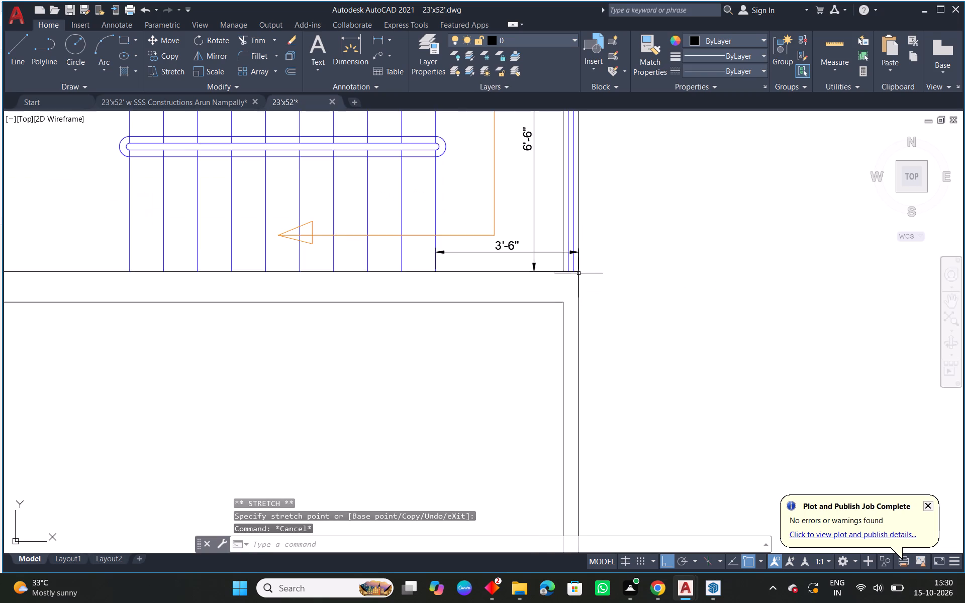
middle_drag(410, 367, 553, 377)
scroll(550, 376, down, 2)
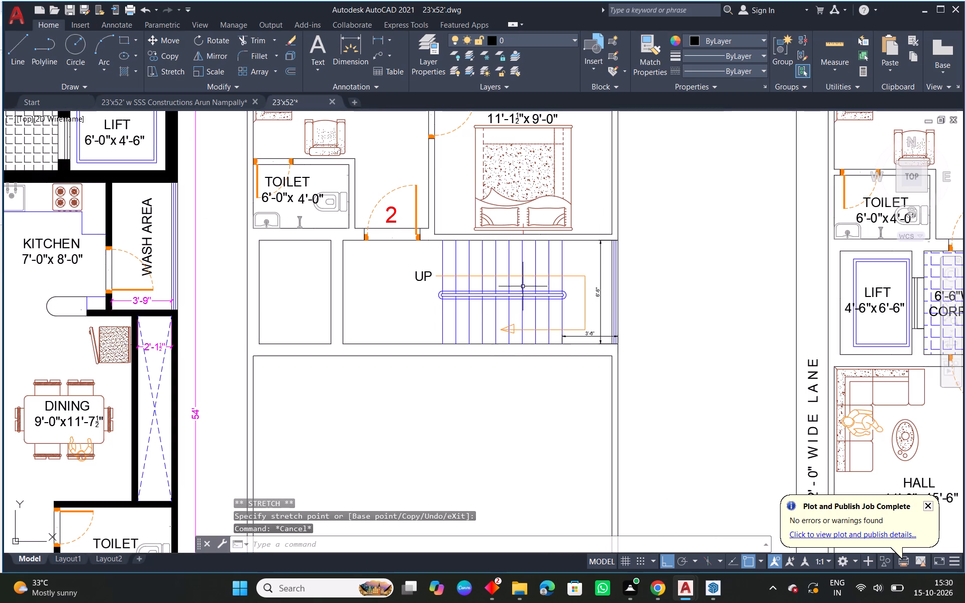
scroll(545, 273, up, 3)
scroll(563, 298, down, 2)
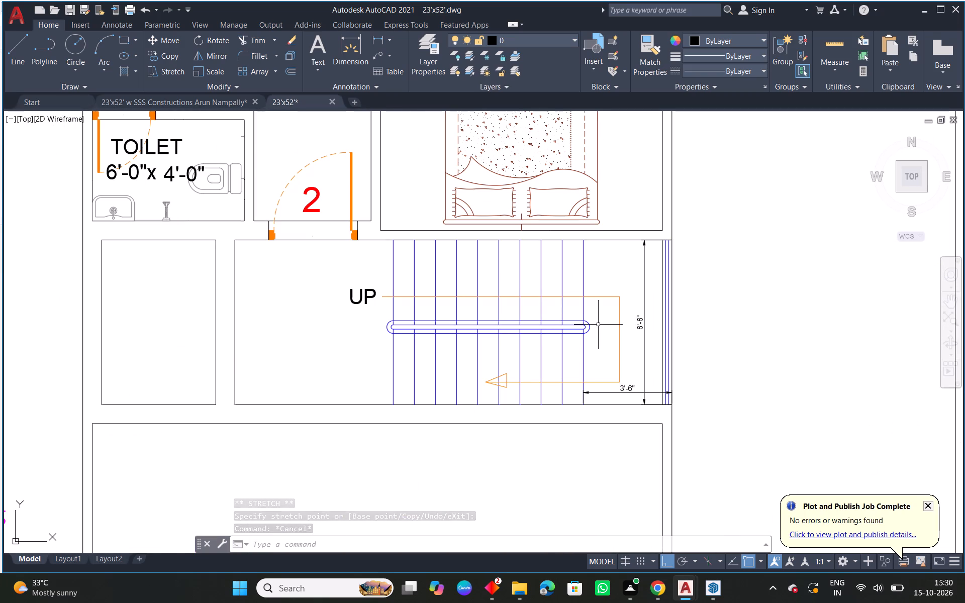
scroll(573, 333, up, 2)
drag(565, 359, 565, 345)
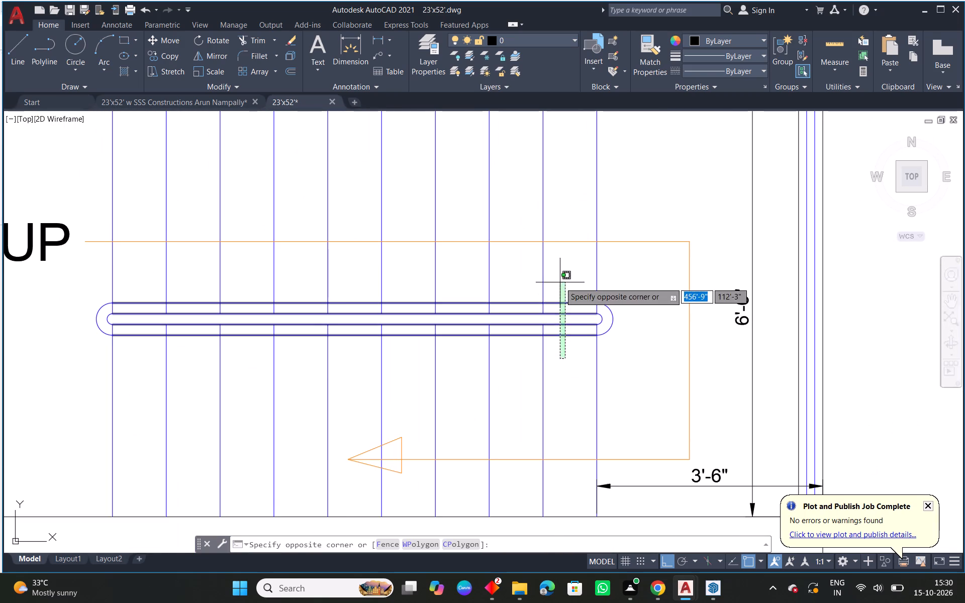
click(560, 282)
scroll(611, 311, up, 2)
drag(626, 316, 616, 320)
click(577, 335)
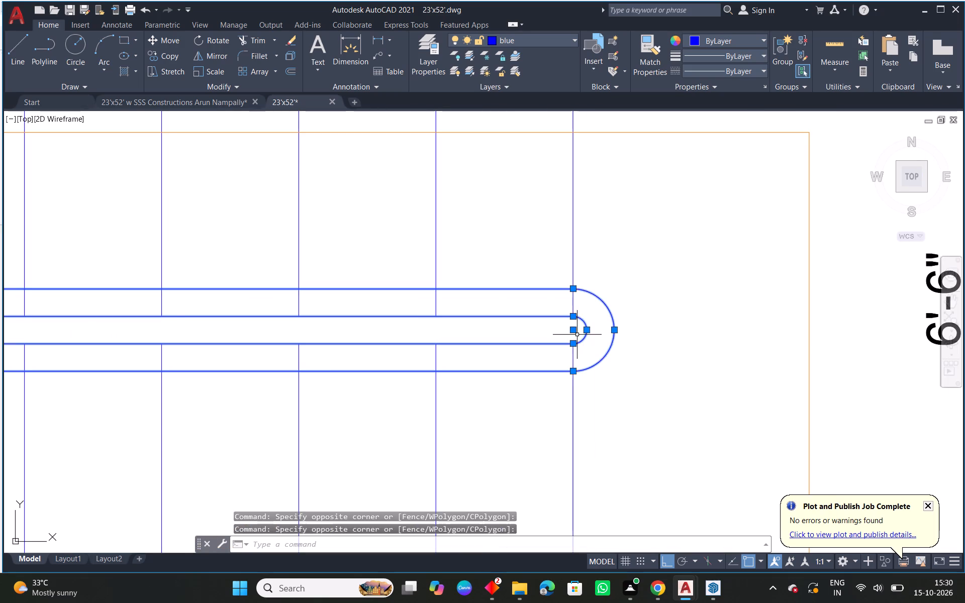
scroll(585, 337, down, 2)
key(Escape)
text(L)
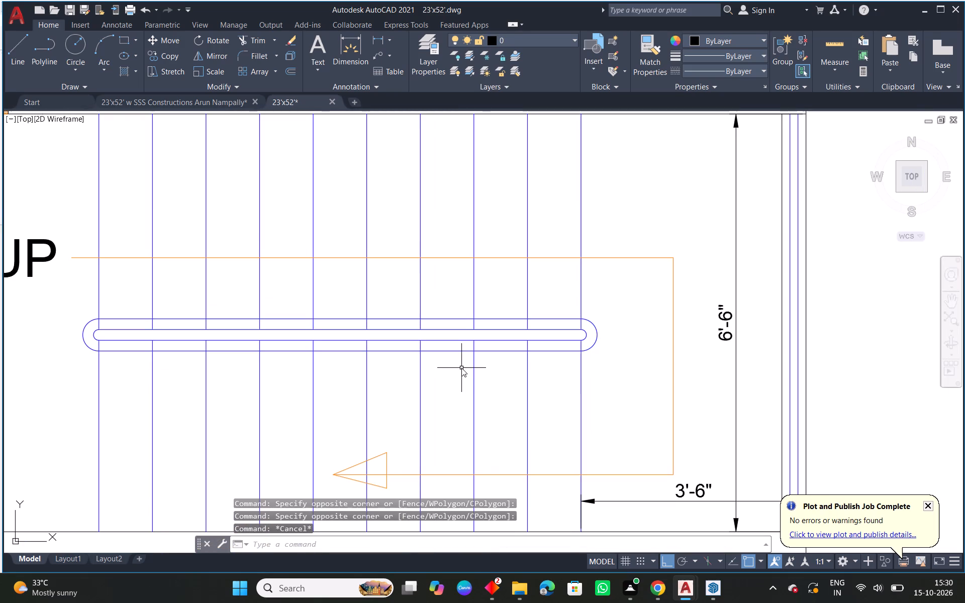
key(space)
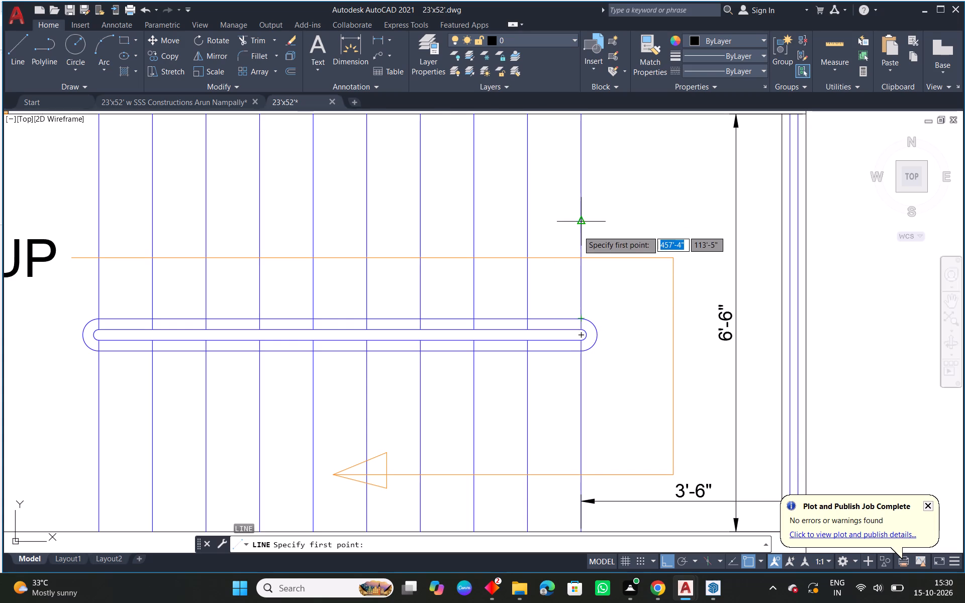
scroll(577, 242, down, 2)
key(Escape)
Draw a vertical line 6'-6" long across the corridor, between the lift wall and the UP label.
text(L)
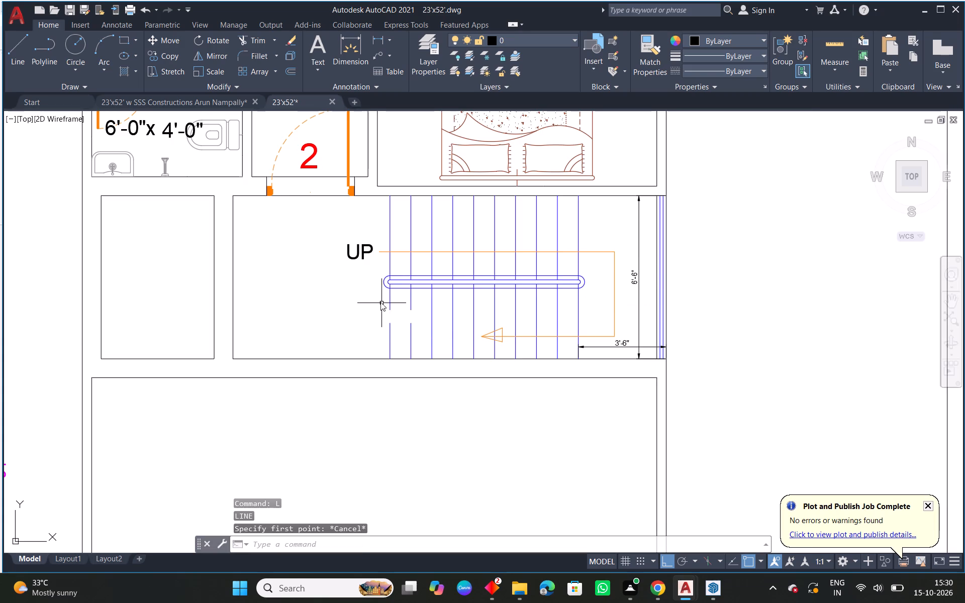
key(space)
click(284, 360)
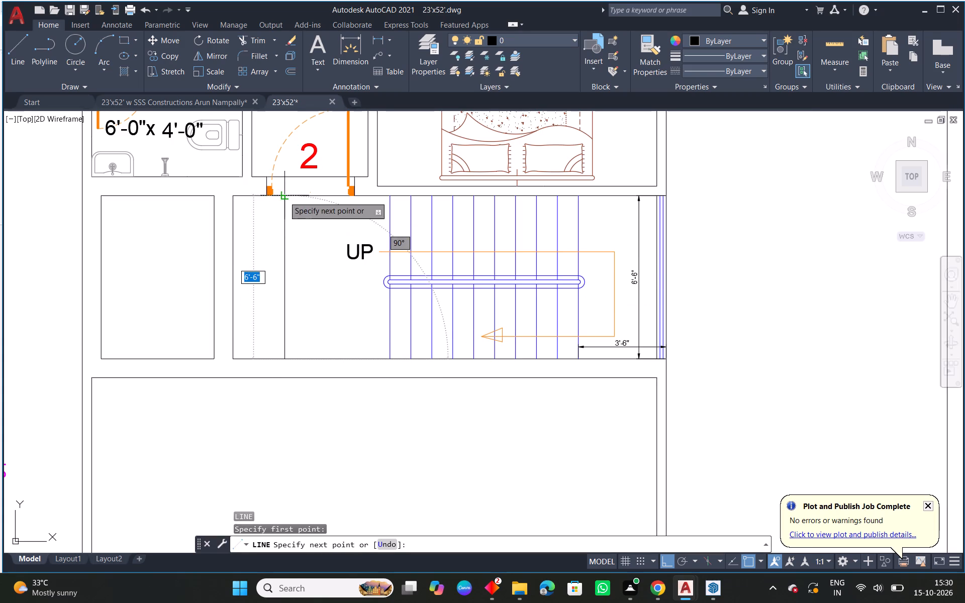
click(284, 193)
key(Escape)
Draw a horizontal construction line from the vertical line's midpoint across the treads to just past the handrail.
text(L)
key(space)
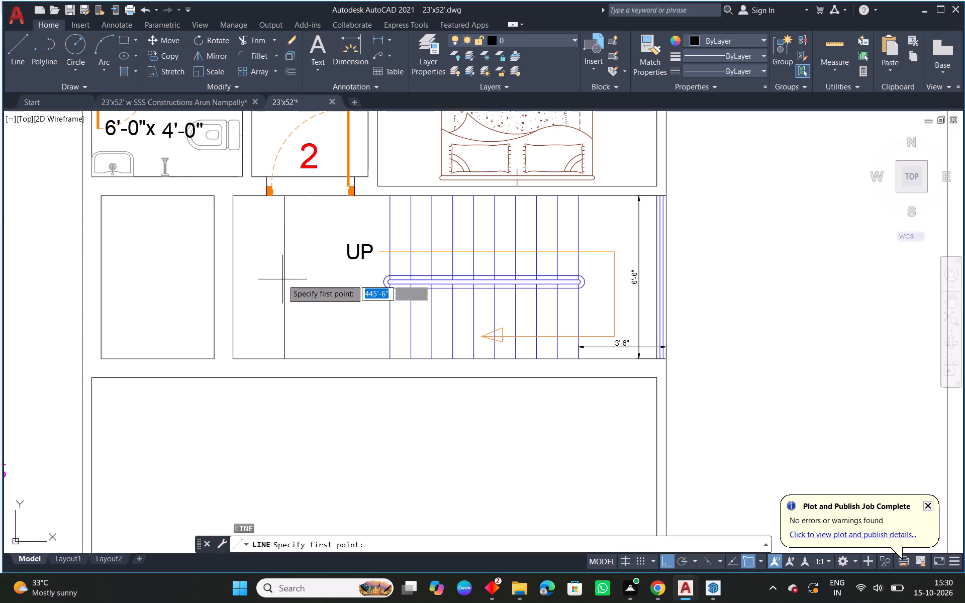
click(285, 279)
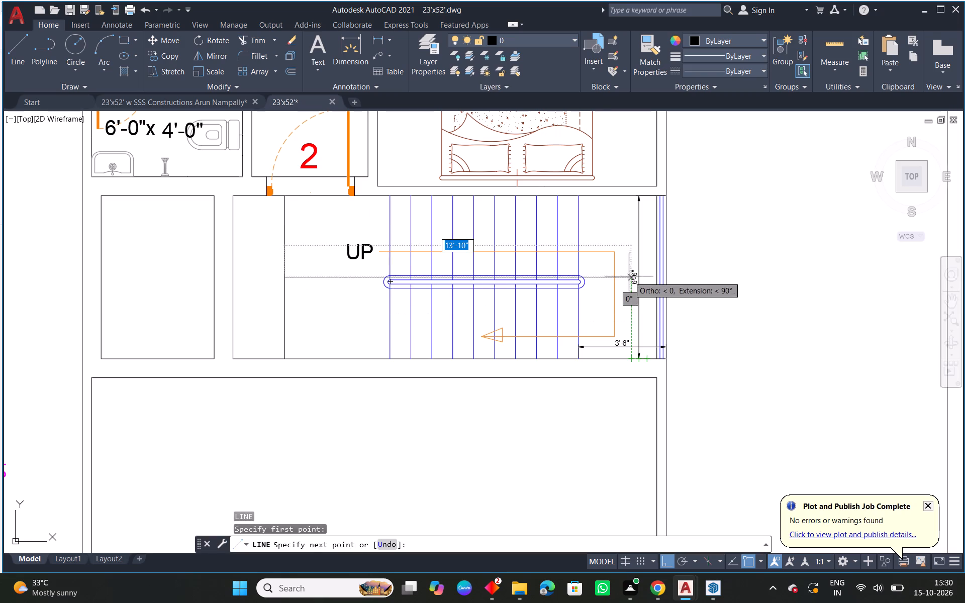
scroll(599, 274, up, 2)
click(599, 274)
key(Escape)
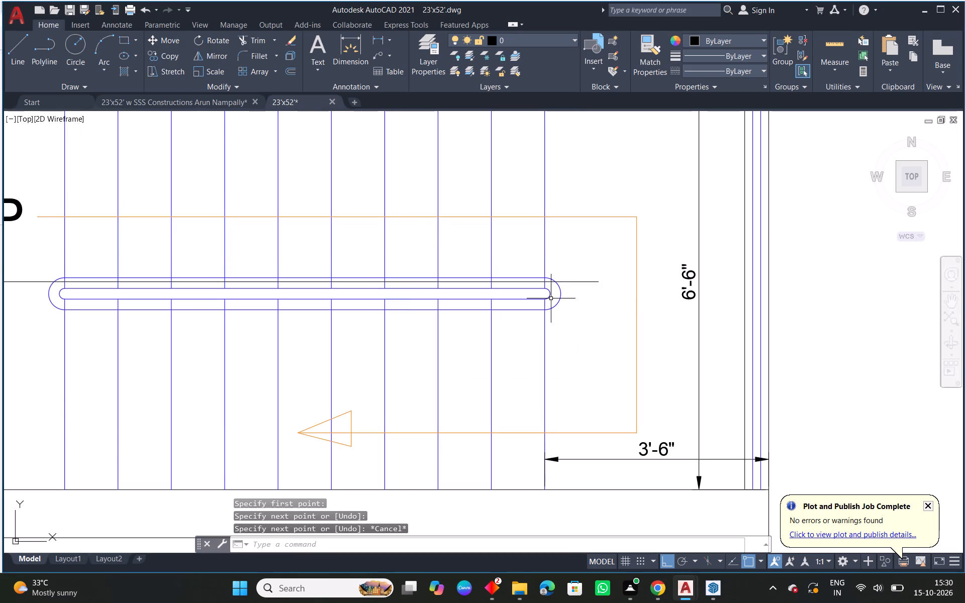
Move the complete stair handrail, its four lines and end arcs, about 2" up onto the horizontal centre construction line.
scroll(534, 299, up, 2)
click(519, 337)
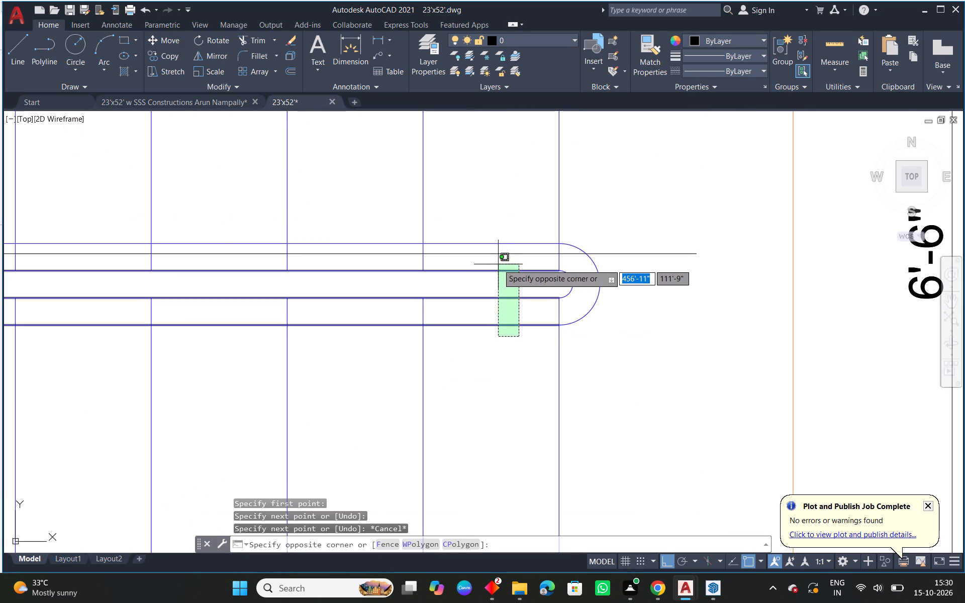
click(498, 264)
click(505, 239)
click(503, 245)
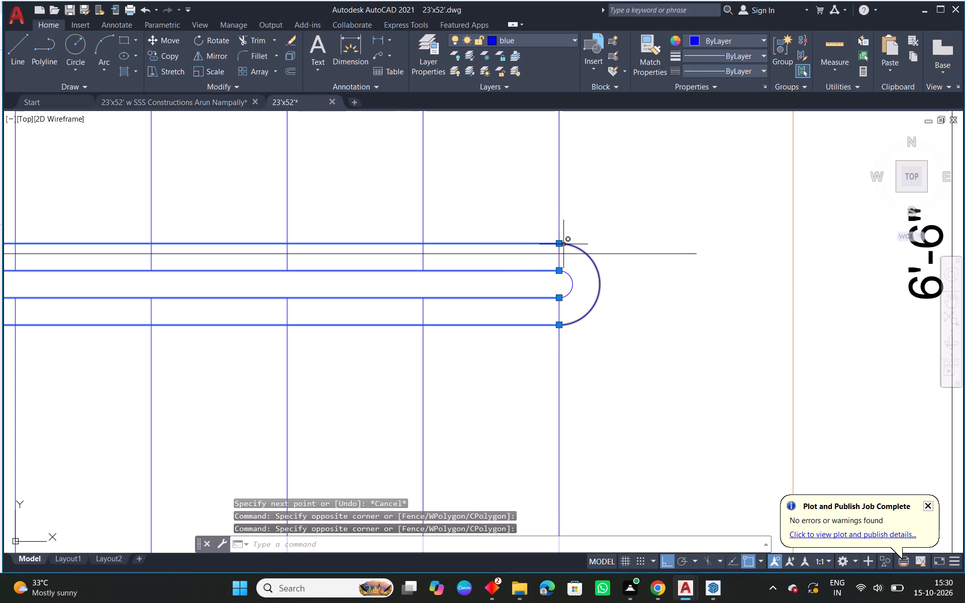
click(566, 245)
click(573, 284)
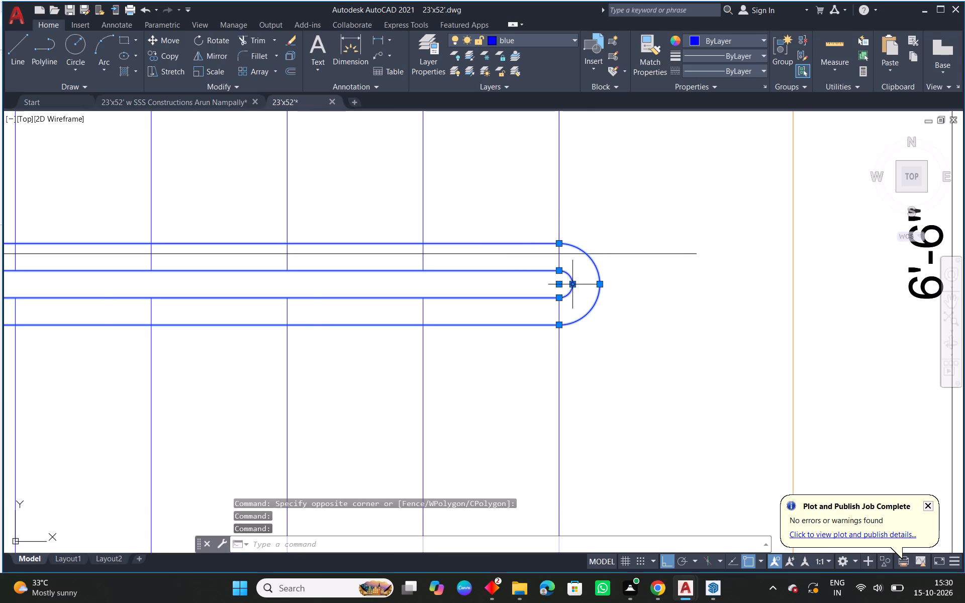
scroll(591, 317, down, 2)
middle_drag(321, 346, 542, 341)
scroll(279, 293, up, 3)
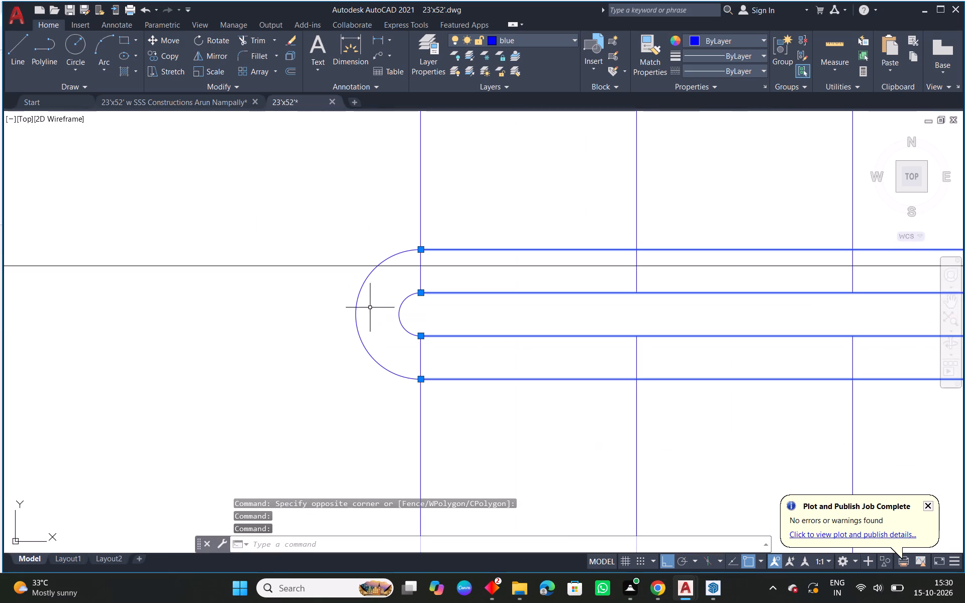
click(416, 315)
click(339, 310)
key(m)
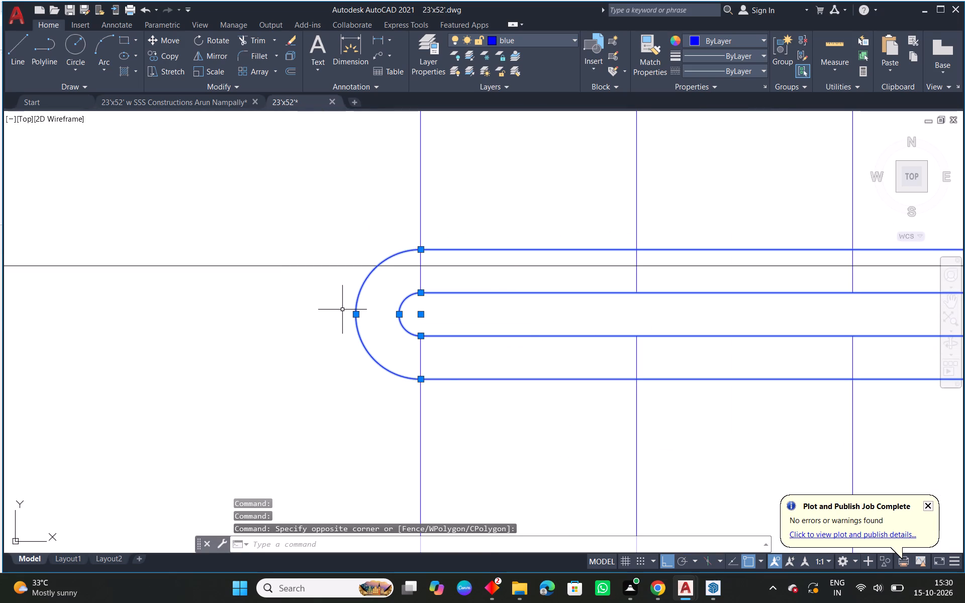
key(space)
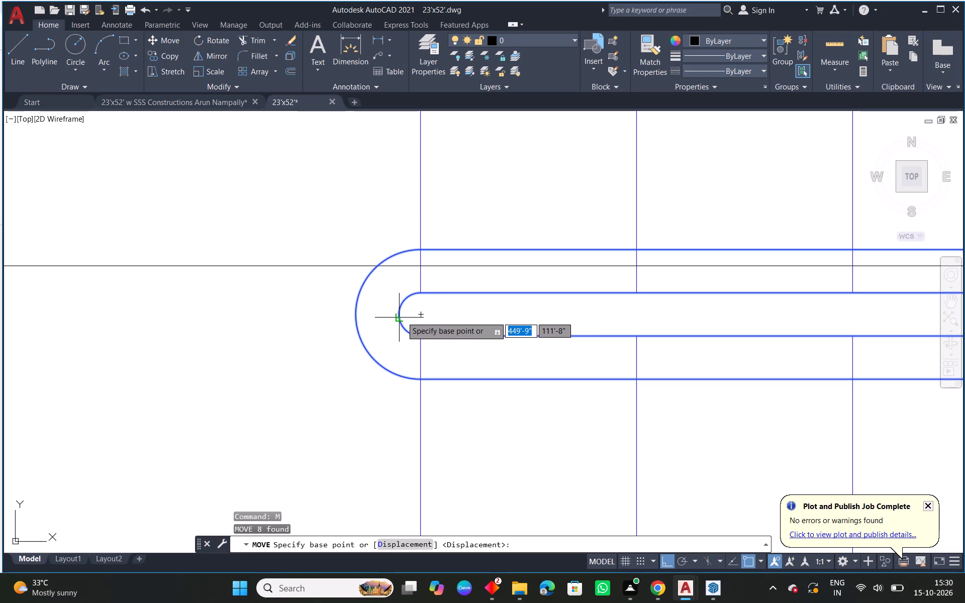
click(422, 315)
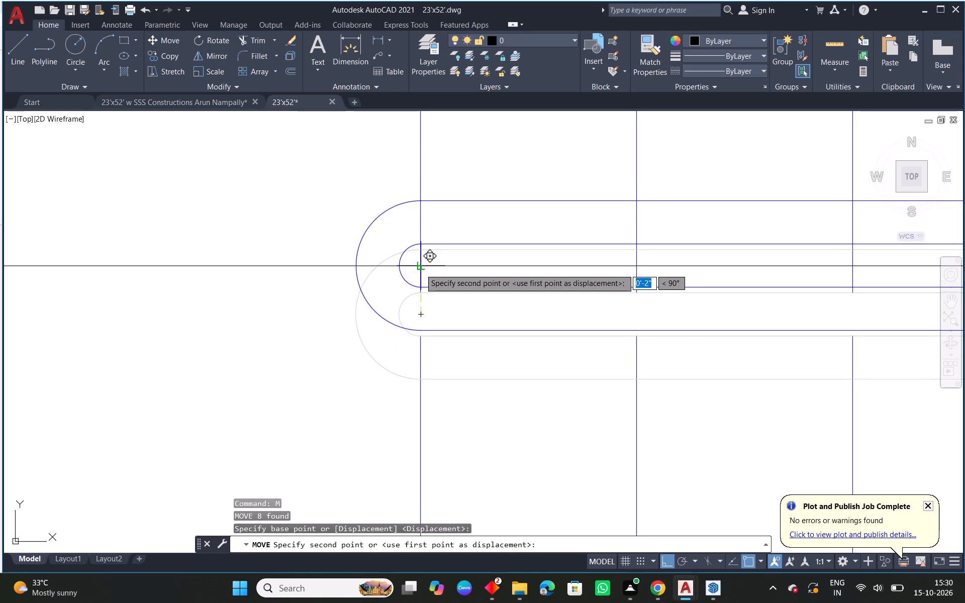
click(420, 269)
key(Escape)
Erase the horizontal centre construction line running through the stair handrail.
scroll(437, 314, down, 5)
drag(424, 340, 421, 334)
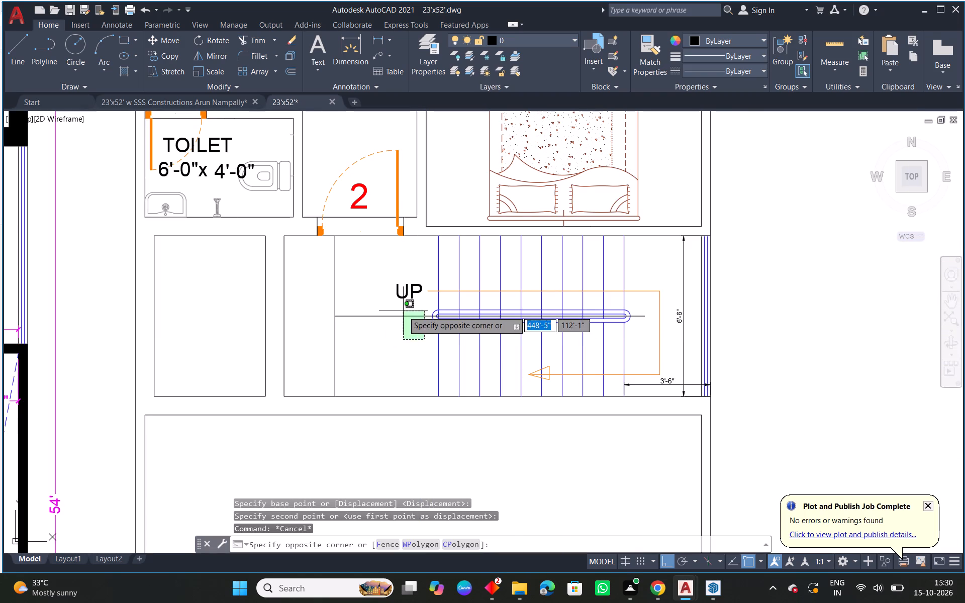
click(403, 311)
key(Delete)
Trim the end tread's stub below the handrail's inner outline and all the tread line pieces inside that inner outline.
scroll(615, 336, up, 3)
scroll(651, 276, up, 3)
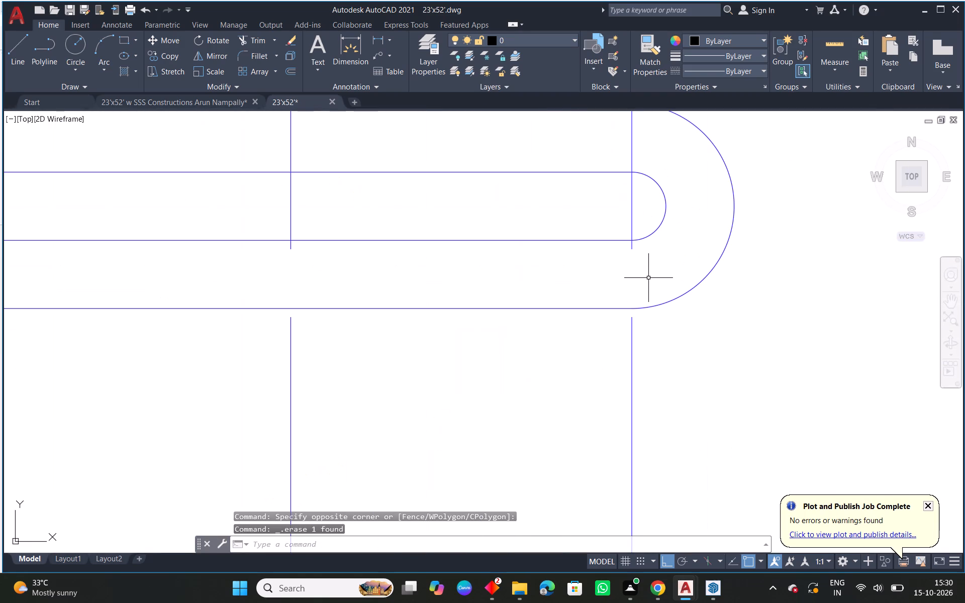
middle_drag(679, 257, 640, 297)
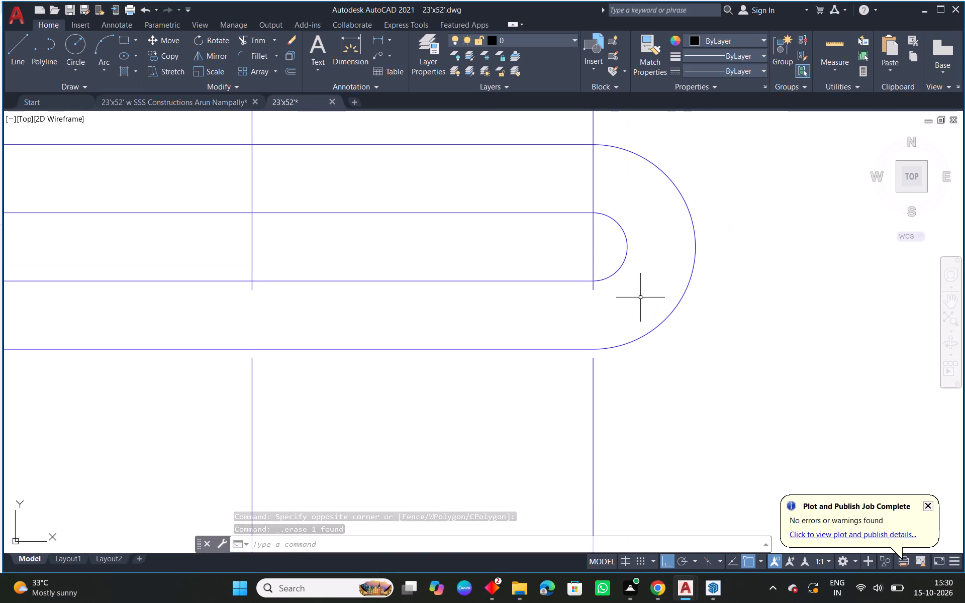
text(TR)
key(space)
key(space)
click(595, 290)
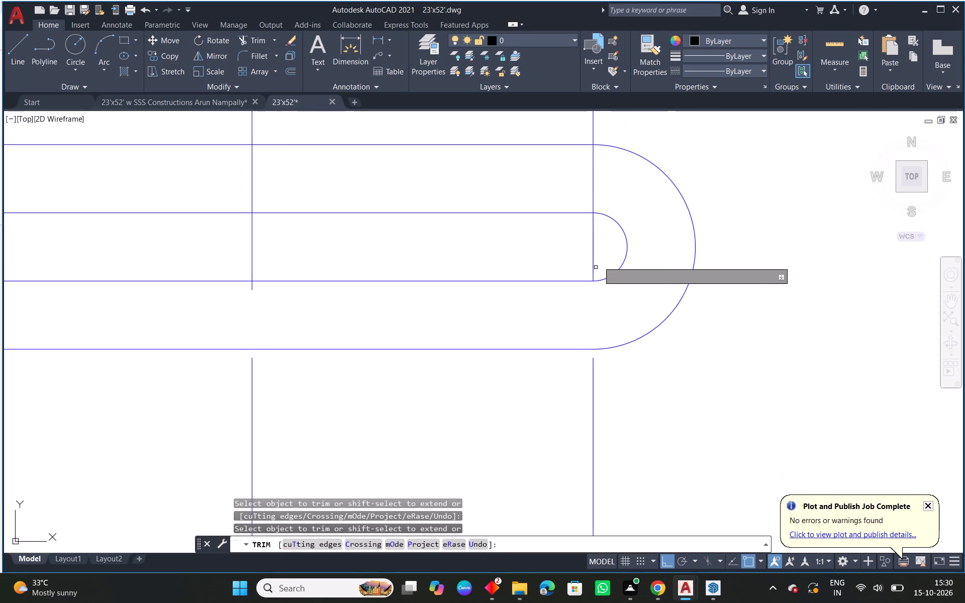
click(604, 251)
scroll(418, 250, down, 1)
middle_drag(363, 250, 671, 242)
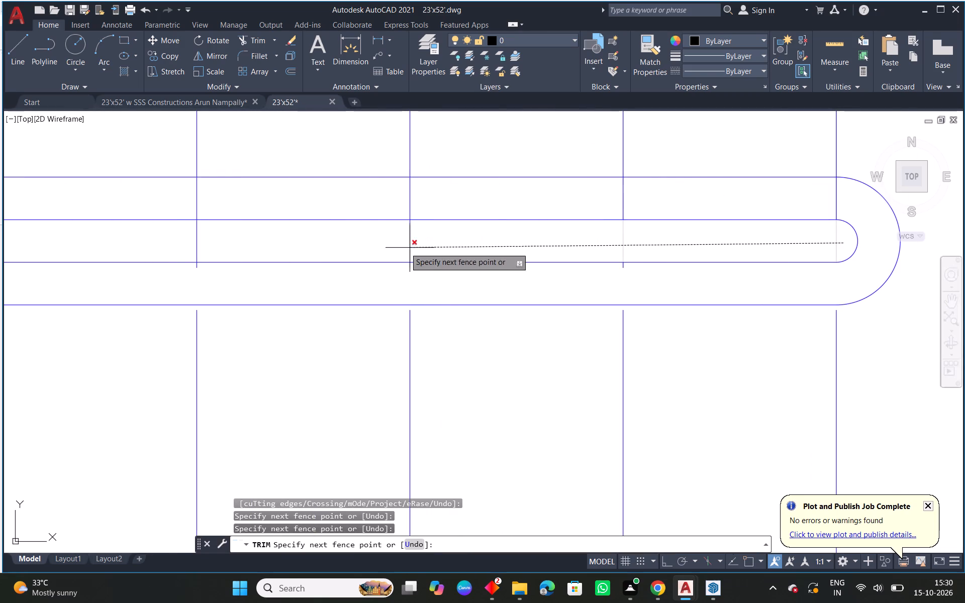
middle_drag(356, 246, 755, 260)
scroll(319, 249, down, 1)
middle_drag(319, 249, 814, 261)
click(184, 267)
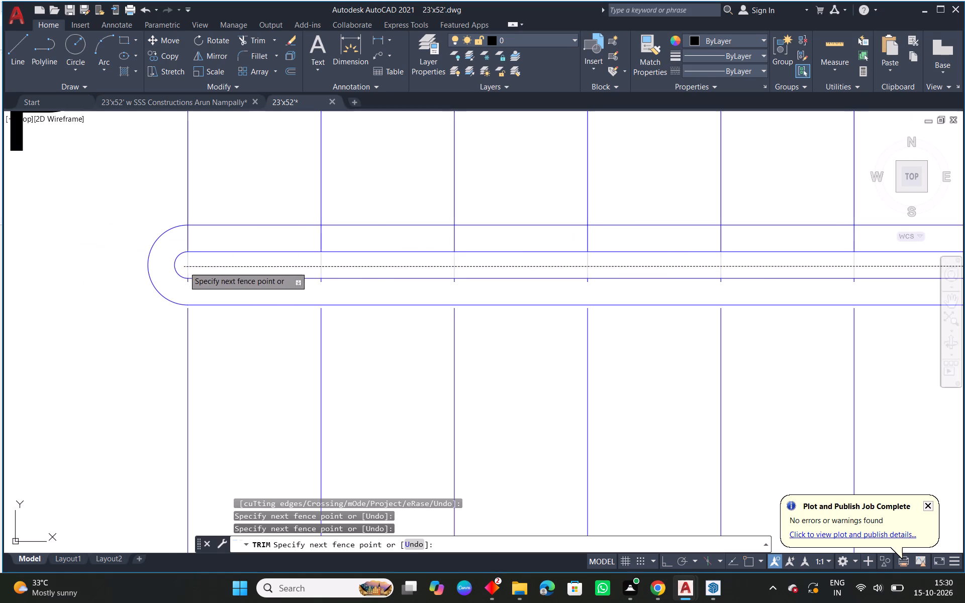
key(Escape)
Select the short leftover tread stubs just below the handrail's lower inner line, working along the treads towards the landing end.
click(187, 281)
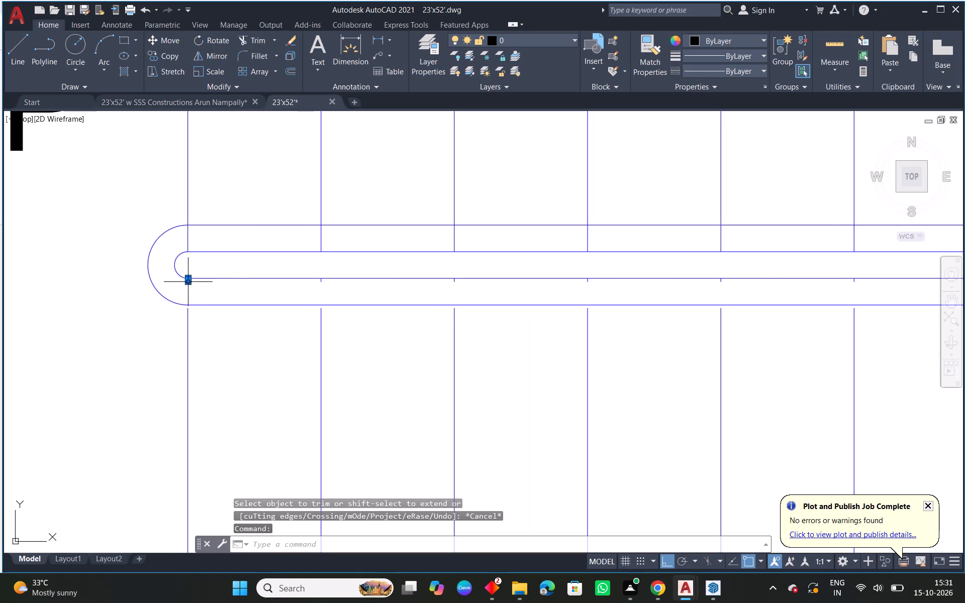
scroll(320, 279, up, 2)
click(320, 283)
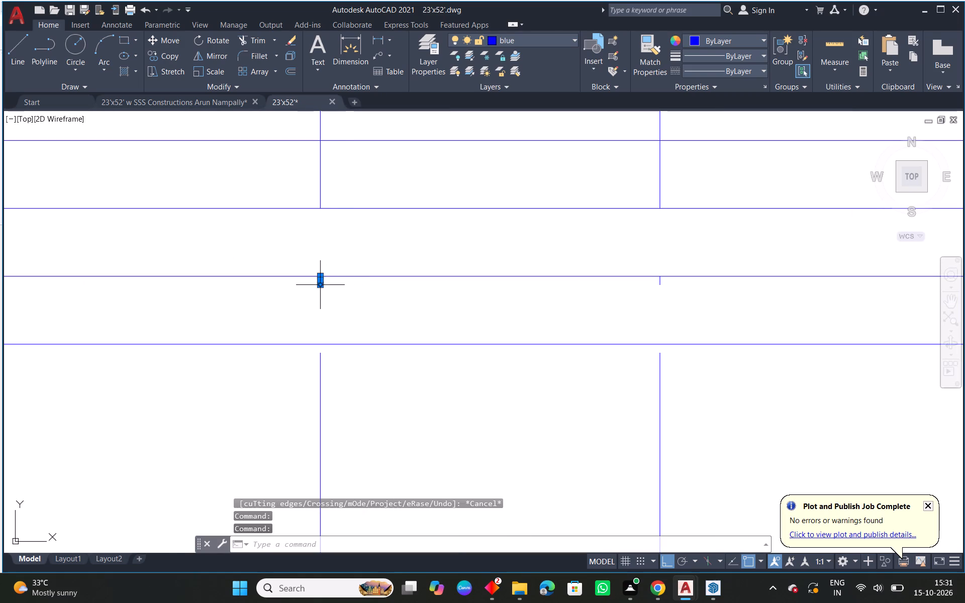
middle_drag(682, 317, 534, 308)
scroll(521, 279, up, 1)
click(505, 271)
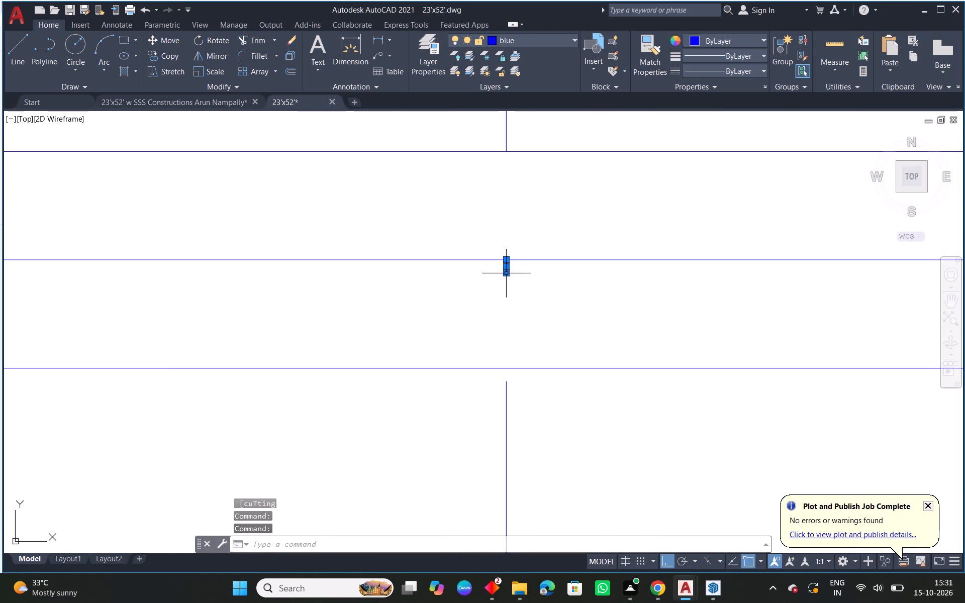
scroll(609, 311, down, 3)
middle_drag(729, 324, 511, 322)
scroll(531, 299, up, 2)
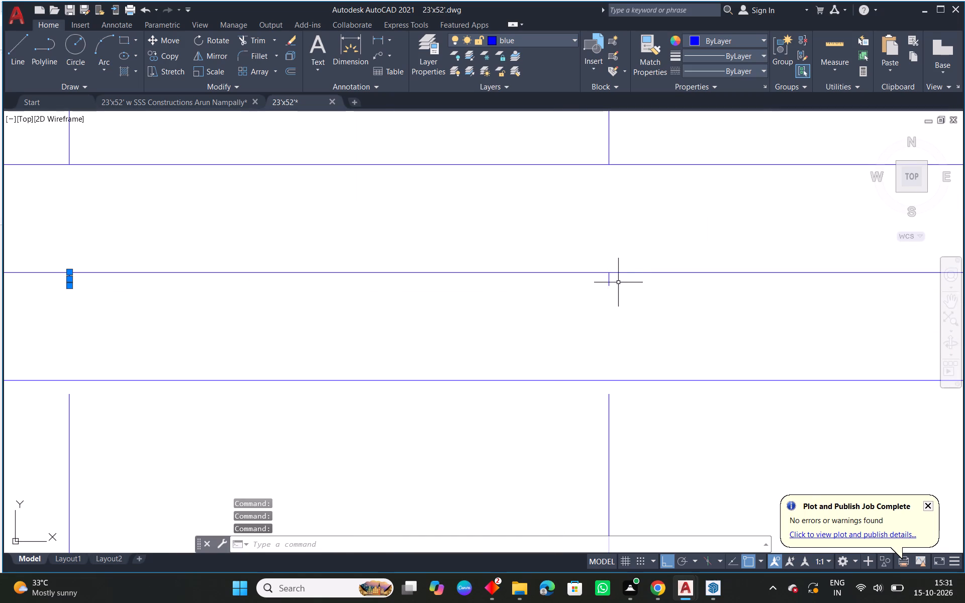
click(616, 283)
click(598, 283)
scroll(651, 308, down, 2)
middle_drag(759, 318, 386, 268)
scroll(418, 239, up, 3)
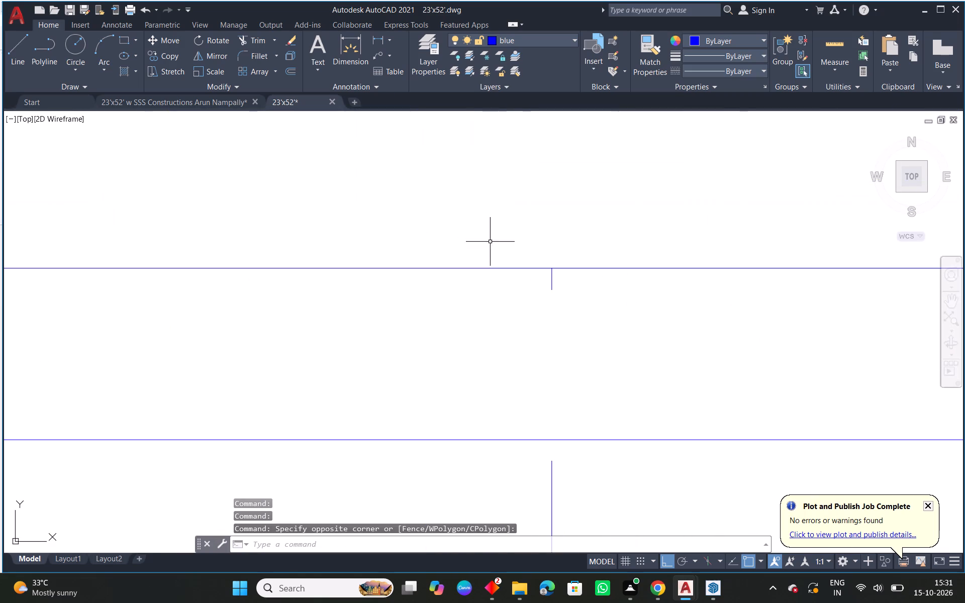
scroll(563, 286, up, 2)
drag(576, 283, 498, 278)
click(423, 276)
scroll(567, 350, down, 3)
middle_drag(762, 380, 186, 305)
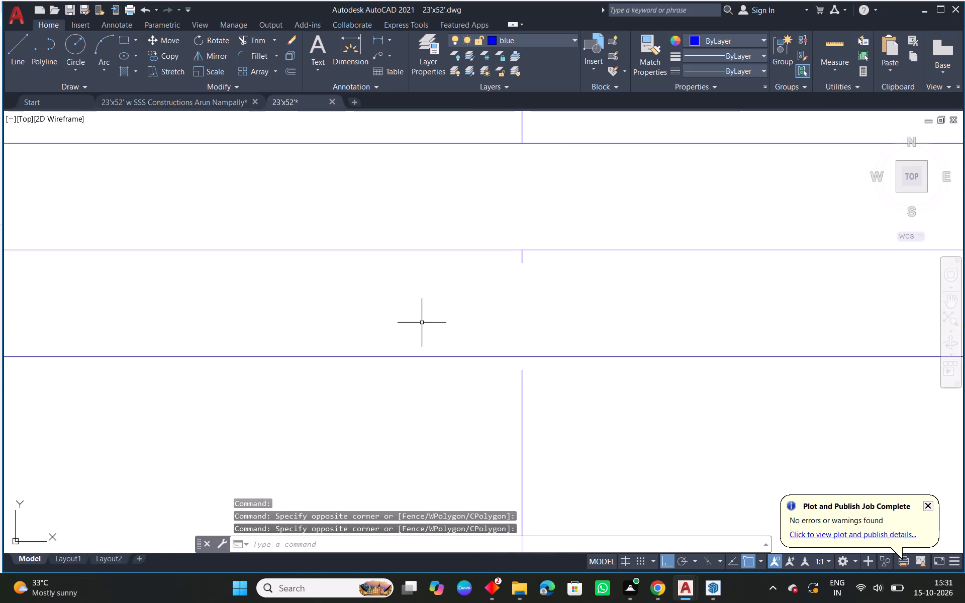
scroll(429, 323, down, 1)
scroll(474, 283, up, 3)
drag(559, 297, 506, 289)
click(467, 282)
scroll(534, 322, down, 3)
middle_drag(716, 351, 307, 303)
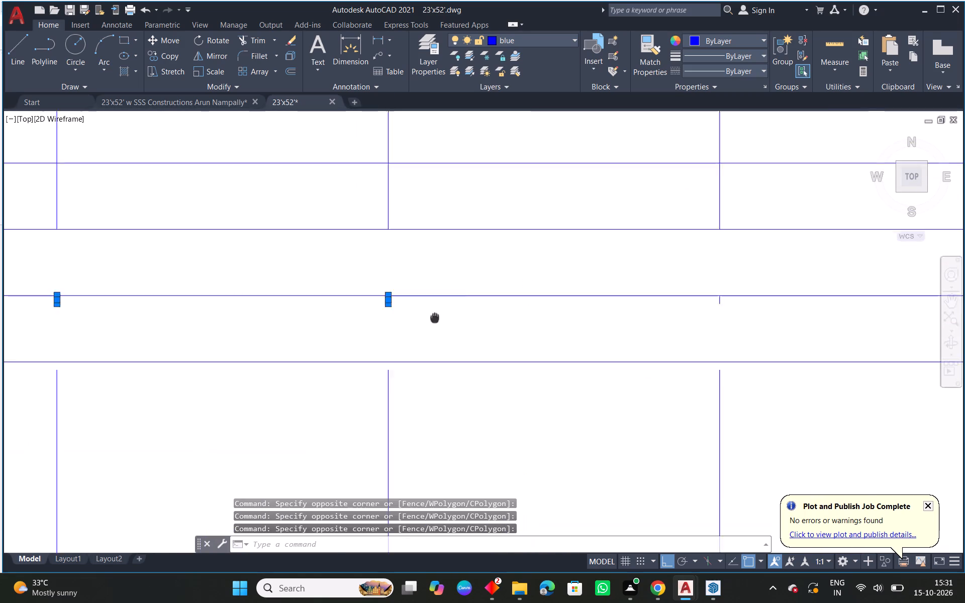
middle_drag(307, 303, 185, 299)
scroll(359, 266, up, 2)
click(311, 272)
click(290, 253)
scroll(318, 273, down, 2)
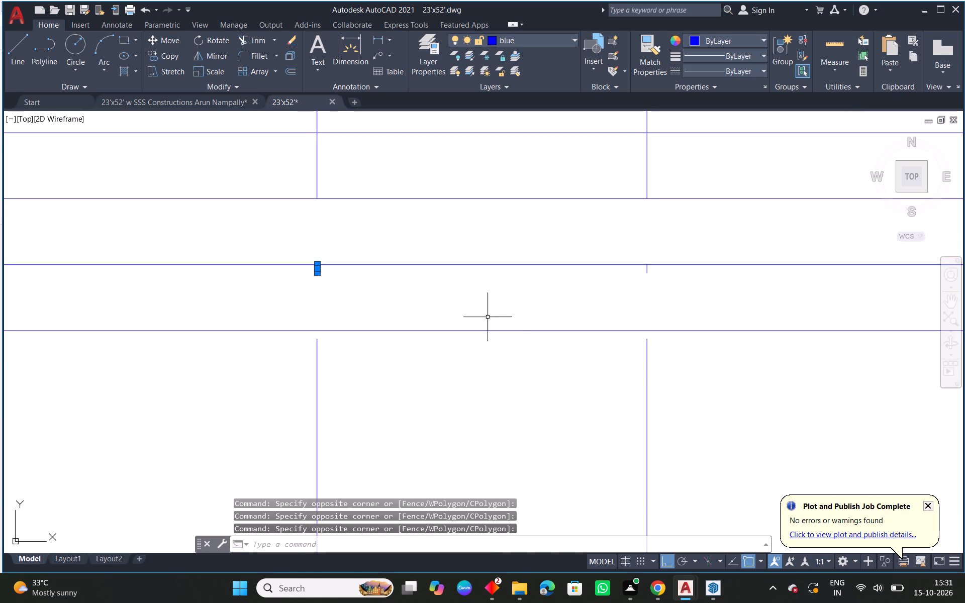
middle_drag(521, 317, 169, 285)
scroll(328, 246, up, 2)
drag(278, 246, 261, 240)
click(228, 228)
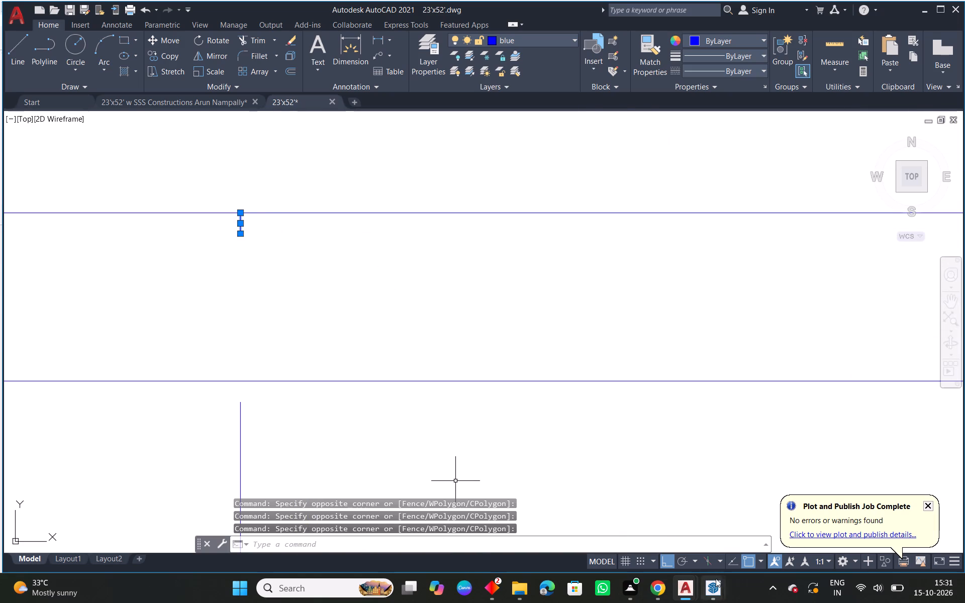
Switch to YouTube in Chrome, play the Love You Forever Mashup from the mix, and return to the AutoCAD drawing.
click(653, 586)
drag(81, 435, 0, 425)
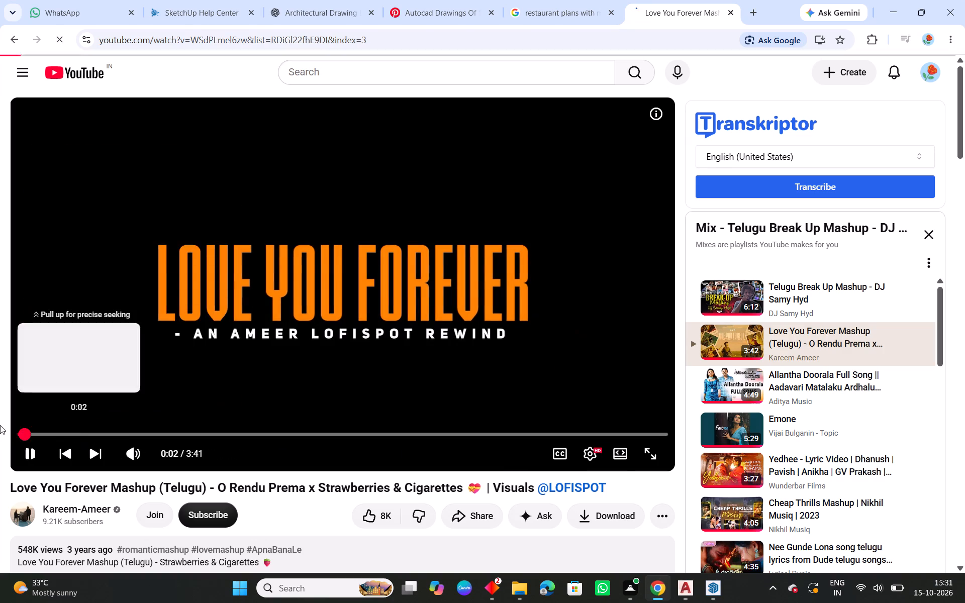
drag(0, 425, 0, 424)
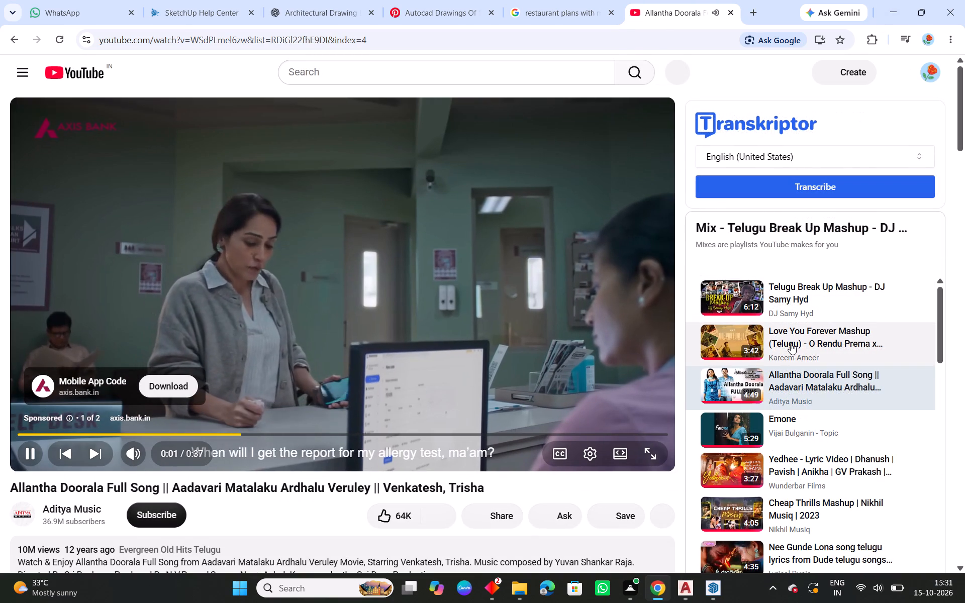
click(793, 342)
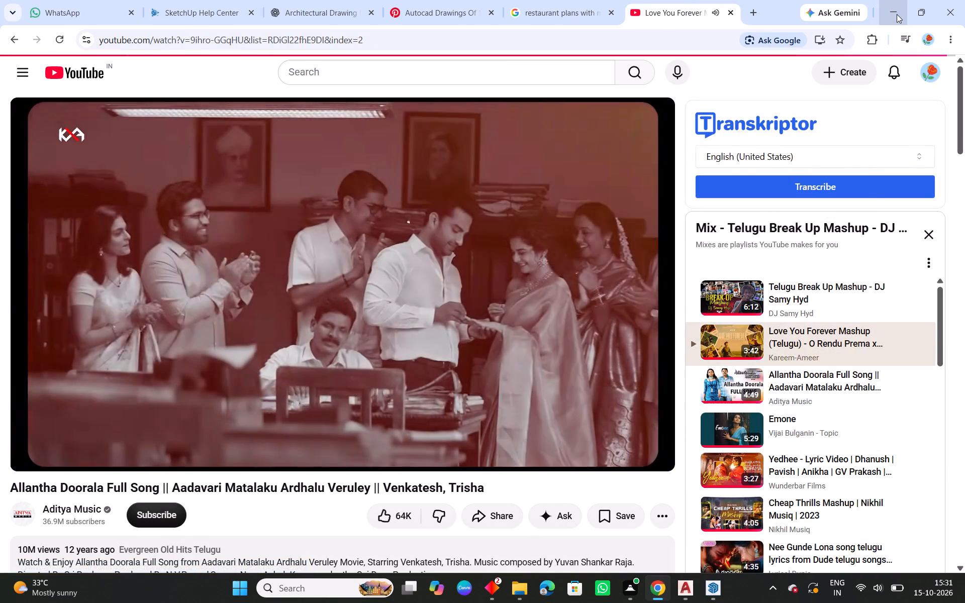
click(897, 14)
Add the last tread stub near the handrail's landing end to the selection and erase all the selected stubs.
scroll(503, 327, down, 3)
middle_drag(748, 331, 510, 333)
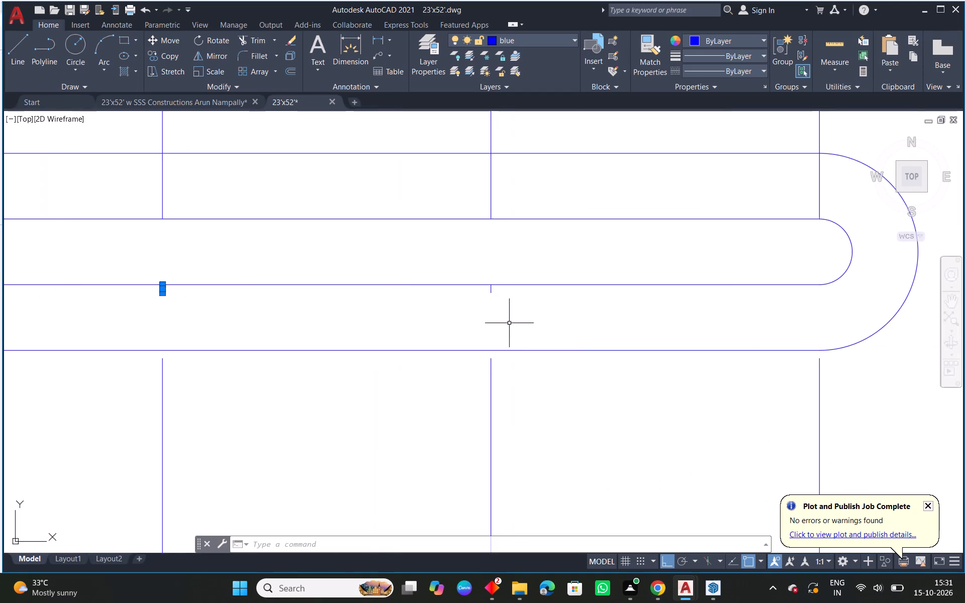
scroll(501, 295, up, 3)
drag(500, 294, 491, 290)
click(444, 276)
scroll(557, 311, down, 3)
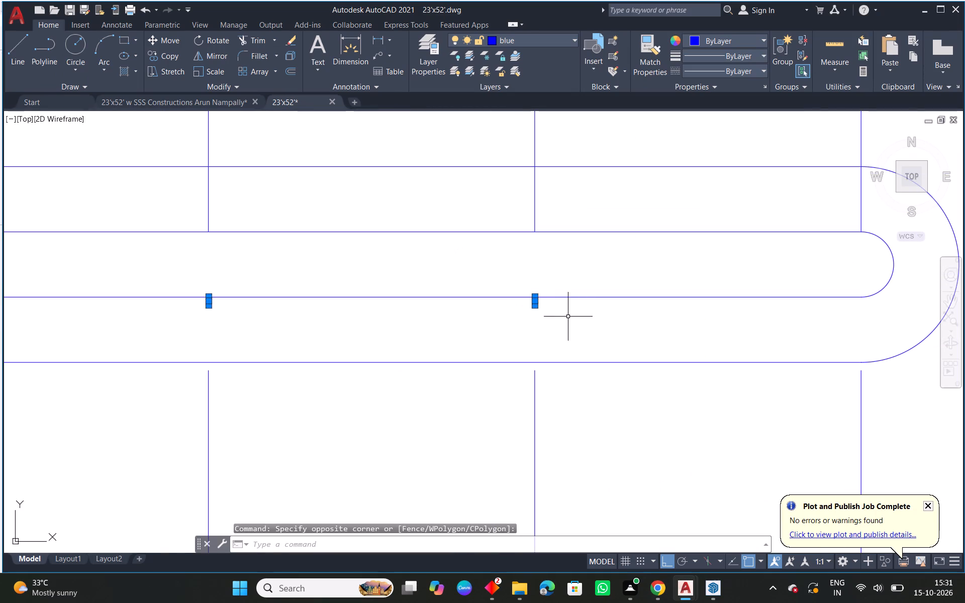
key(Delete)
Extend all the lower flight's tread lines up through the handrail's outer outline to its inner outline.
scroll(553, 334, down, 4)
middle_drag(611, 414, 664, 395)
key(Escape)
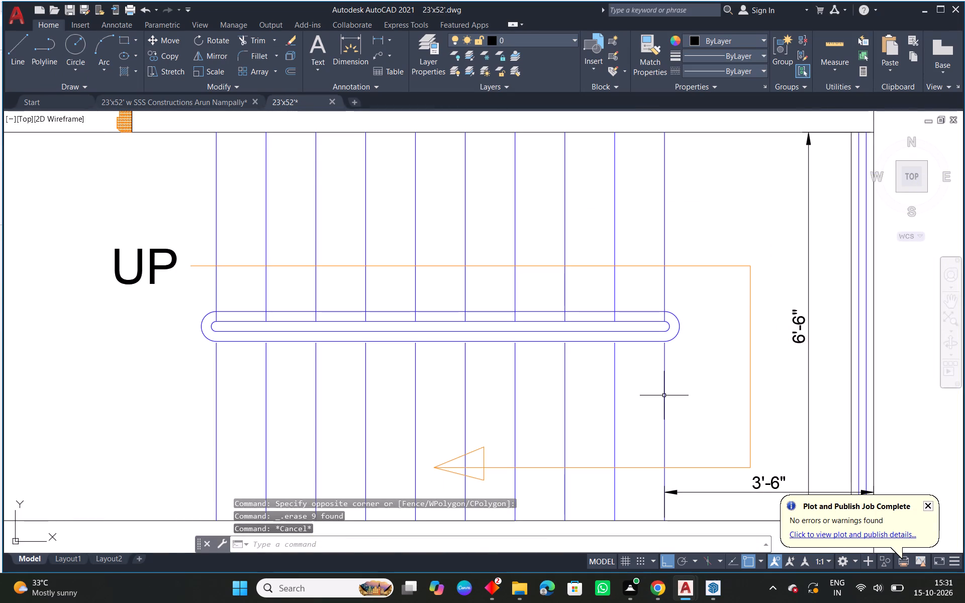
key(w)
key(Escape)
text(EX)
key(space)
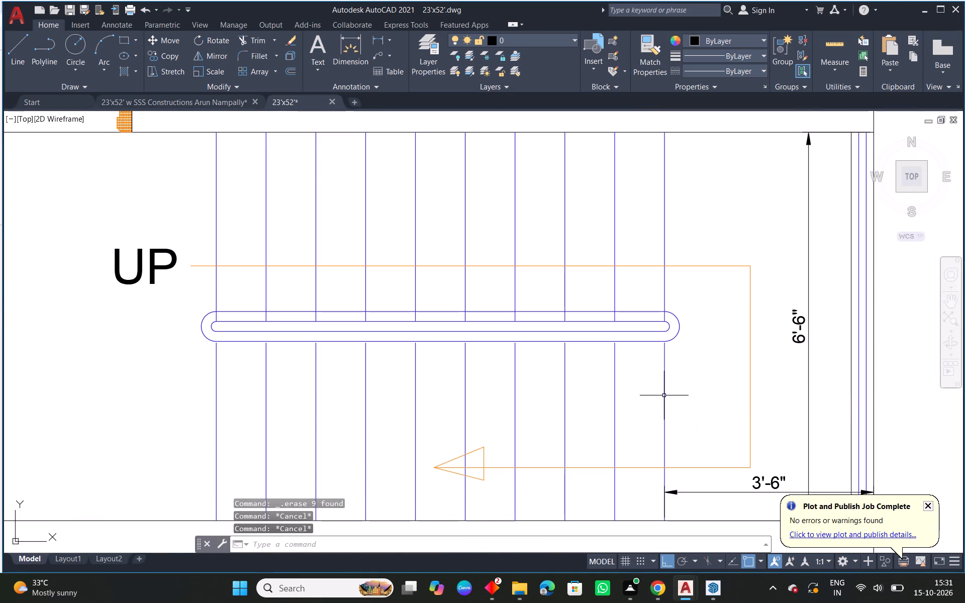
drag(689, 389, 183, 365)
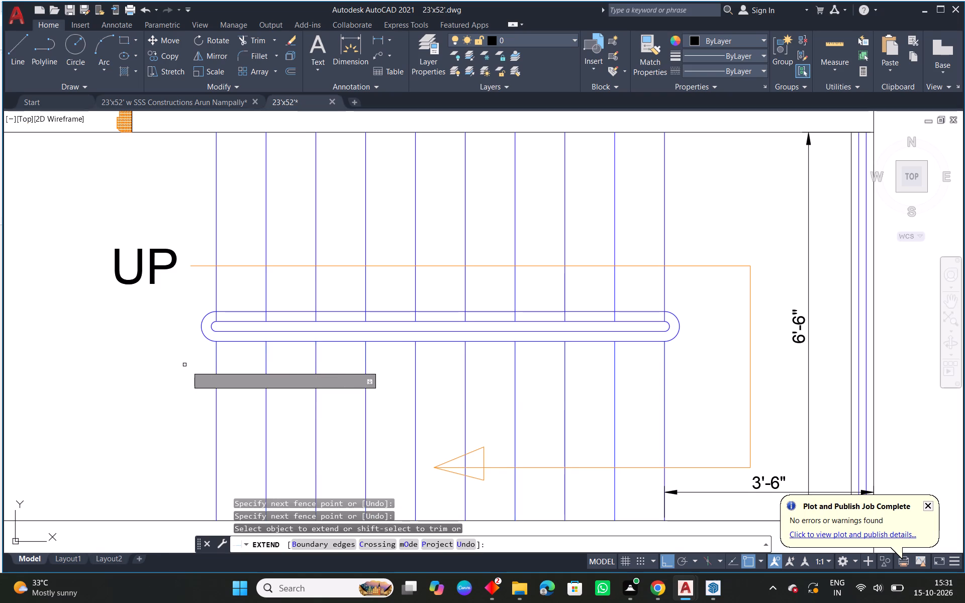
key(Escape)
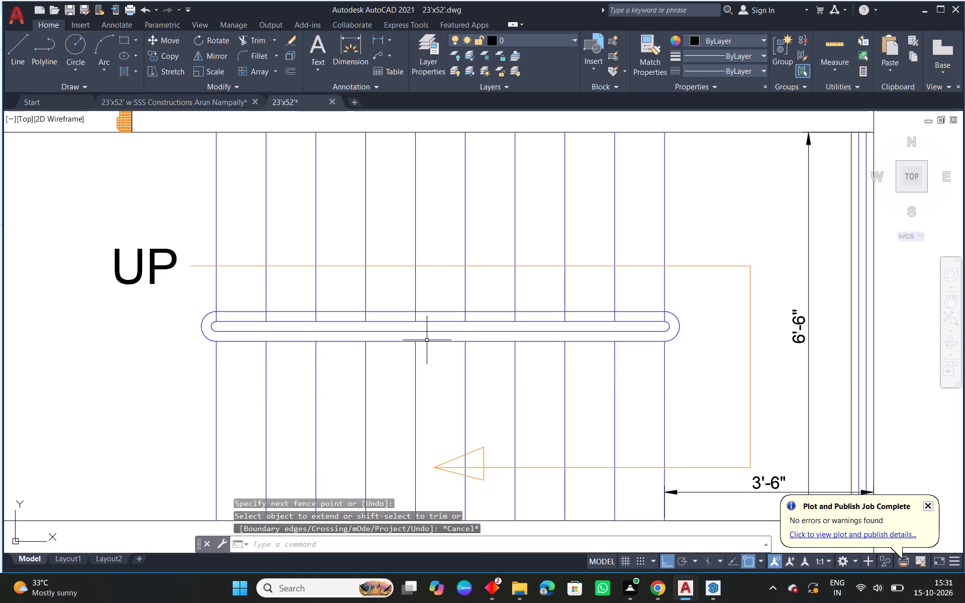
text(EX)
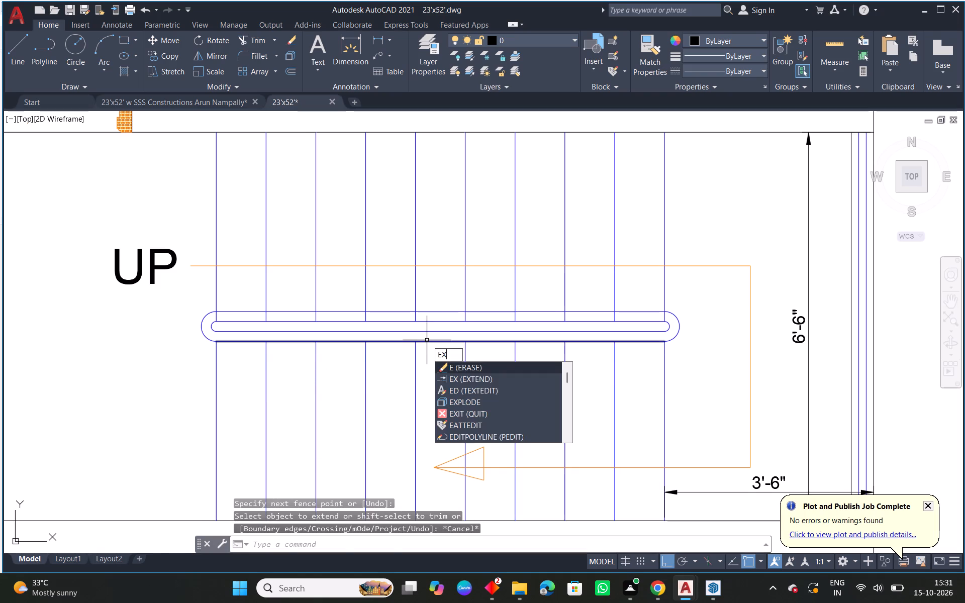
key(space)
drag(686, 380, 249, 369)
drag(252, 376, 208, 376)
key(Escape)
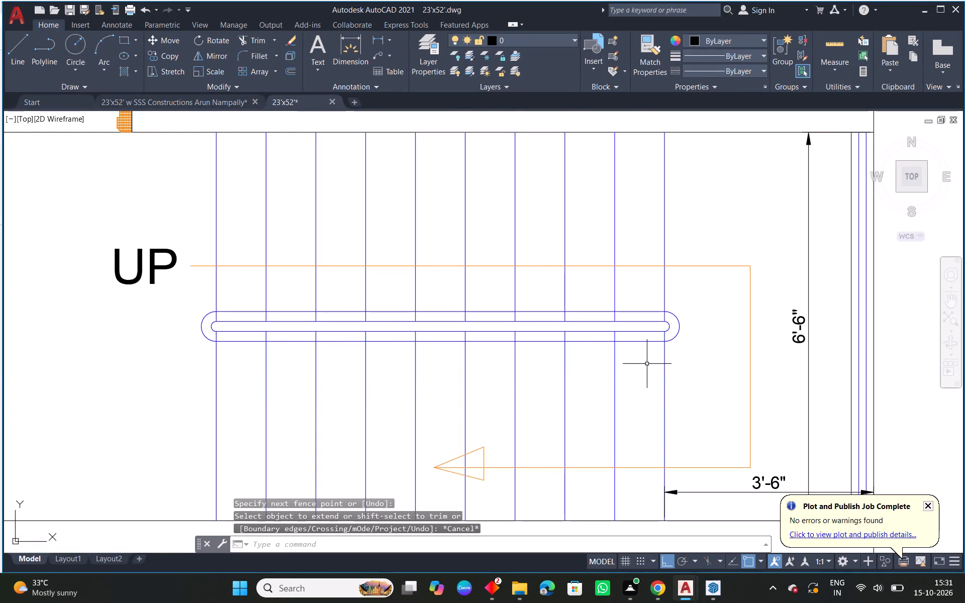
Match the staircase's 6'-6" and 3'-6" dimensions to the properties of the magenta 3'-9" wash area dimension.
scroll(655, 365, down, 3)
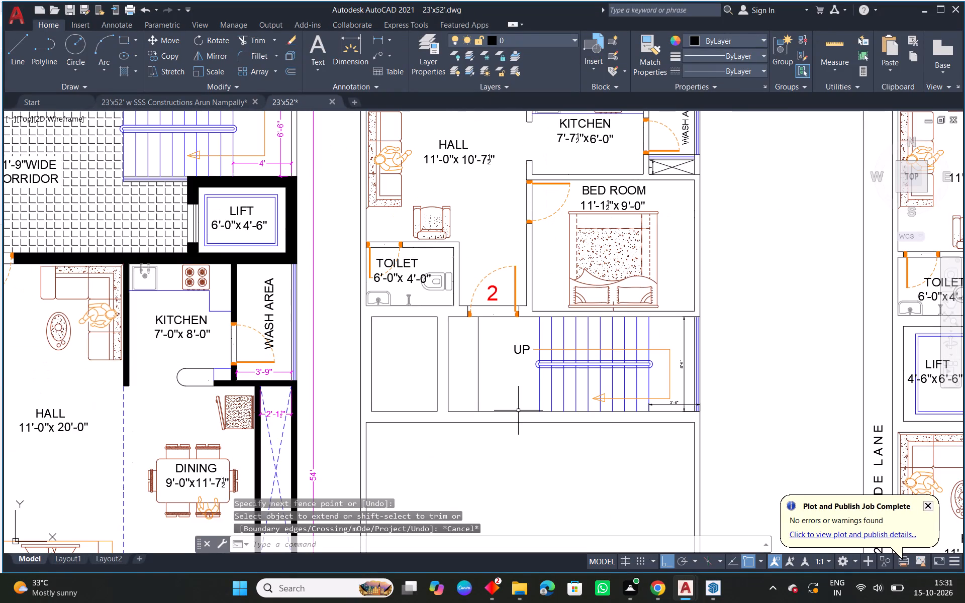
text(MA)
key(space)
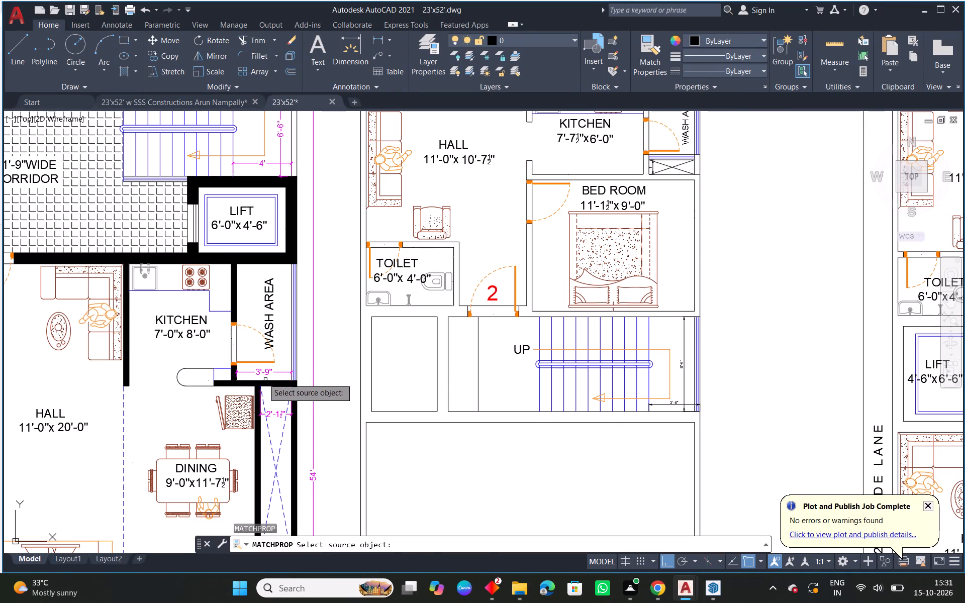
click(258, 371)
scroll(715, 364, up, 2)
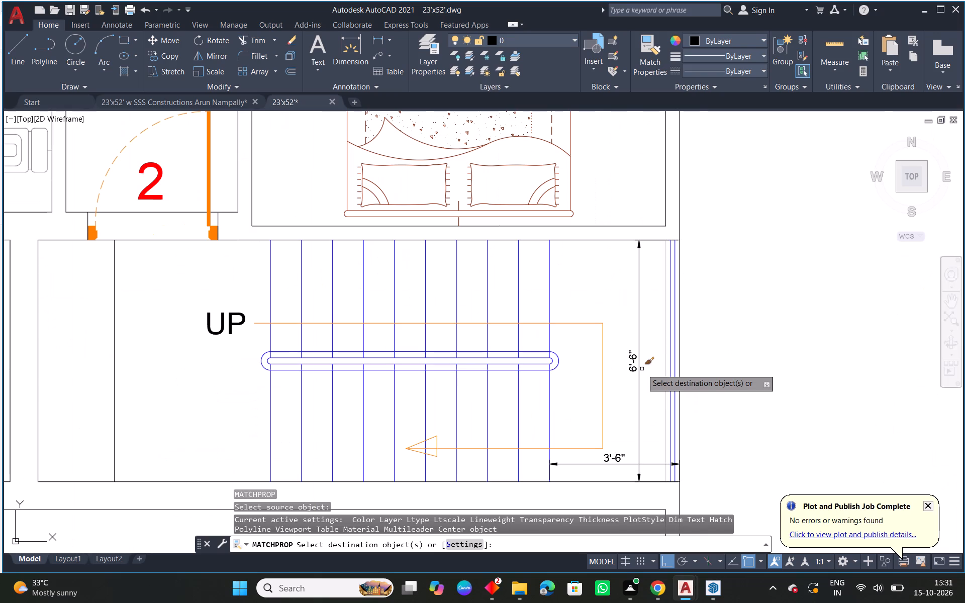
click(630, 367)
click(609, 459)
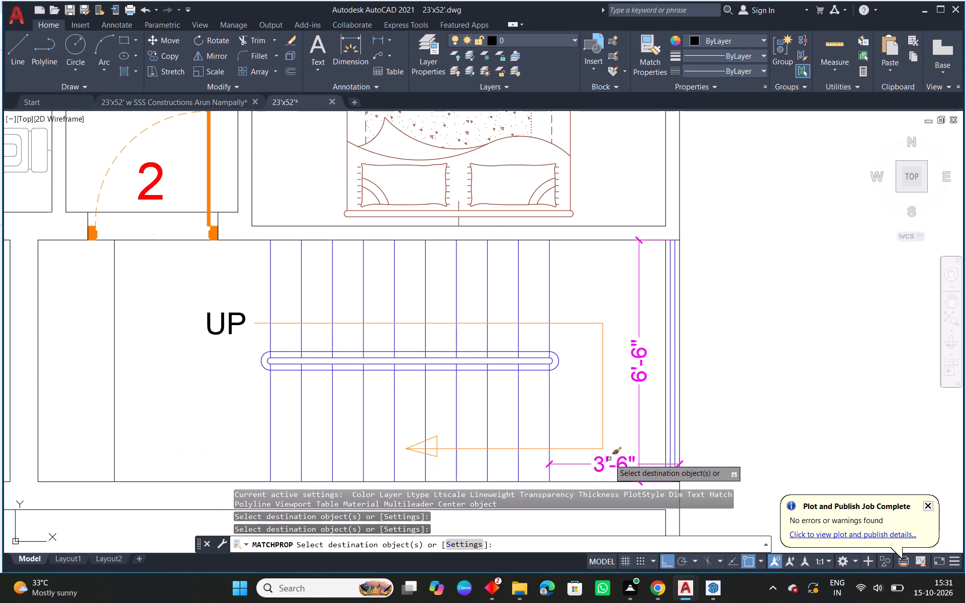
key(Escape)
Erase the extra vertical line in the corridor between the lift shaft and the UP label.
scroll(627, 439, down, 2)
middle_drag(437, 408, 737, 391)
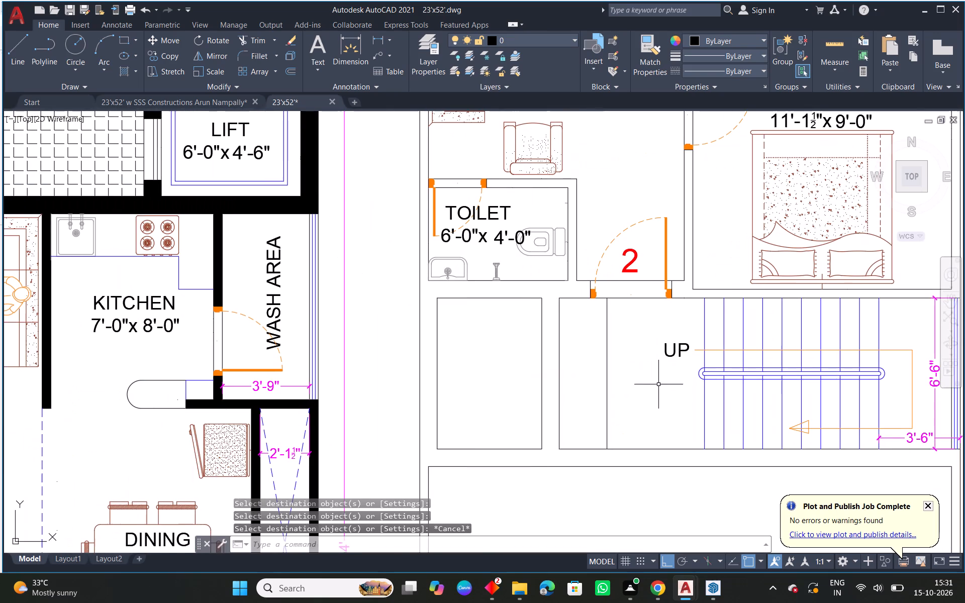
drag(646, 381, 616, 382)
click(572, 380)
key(Delete)
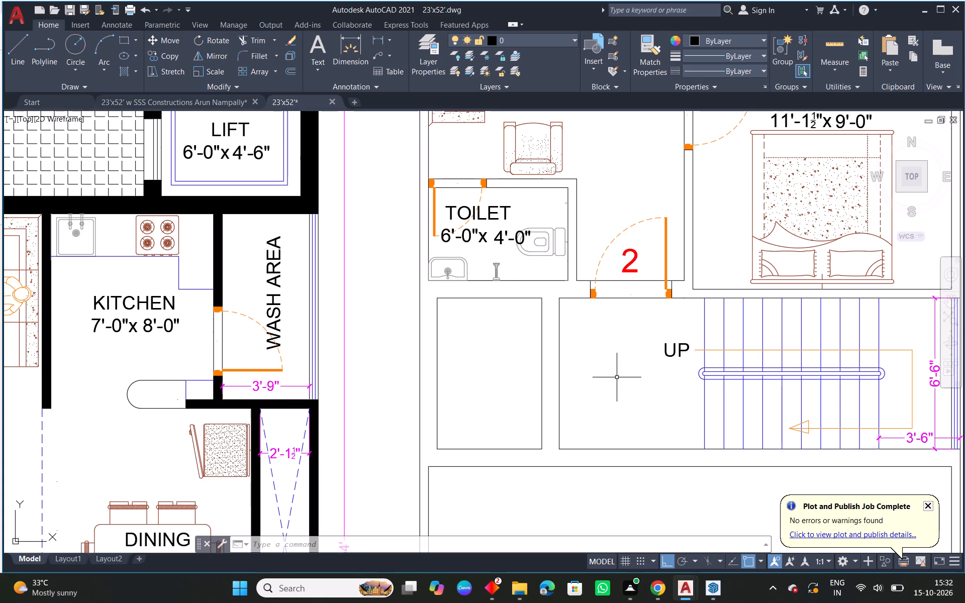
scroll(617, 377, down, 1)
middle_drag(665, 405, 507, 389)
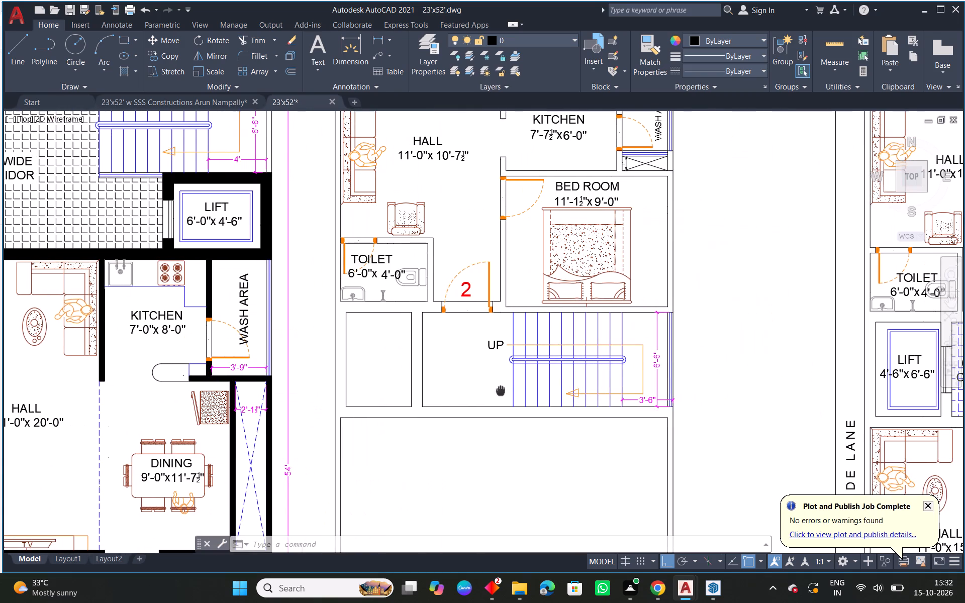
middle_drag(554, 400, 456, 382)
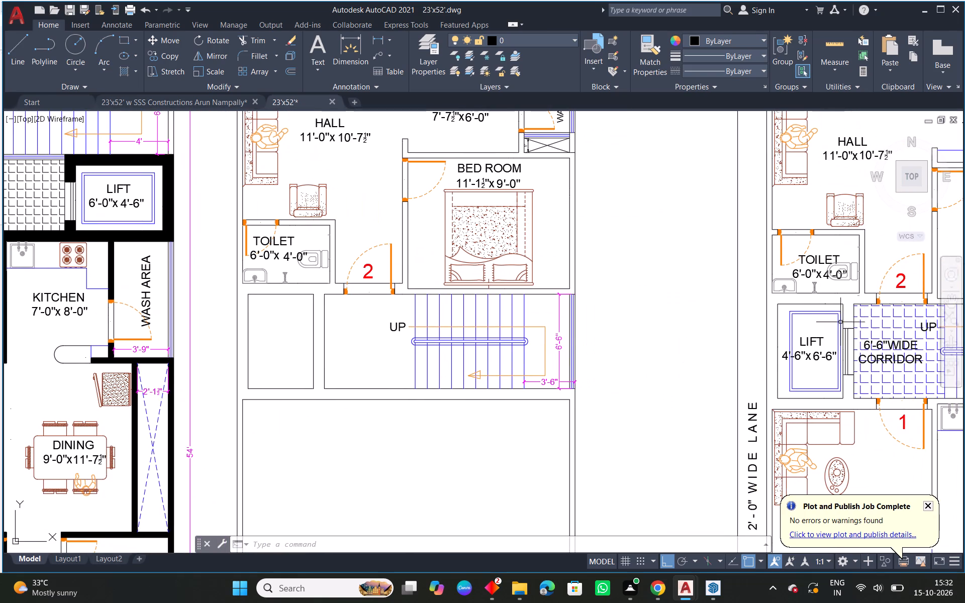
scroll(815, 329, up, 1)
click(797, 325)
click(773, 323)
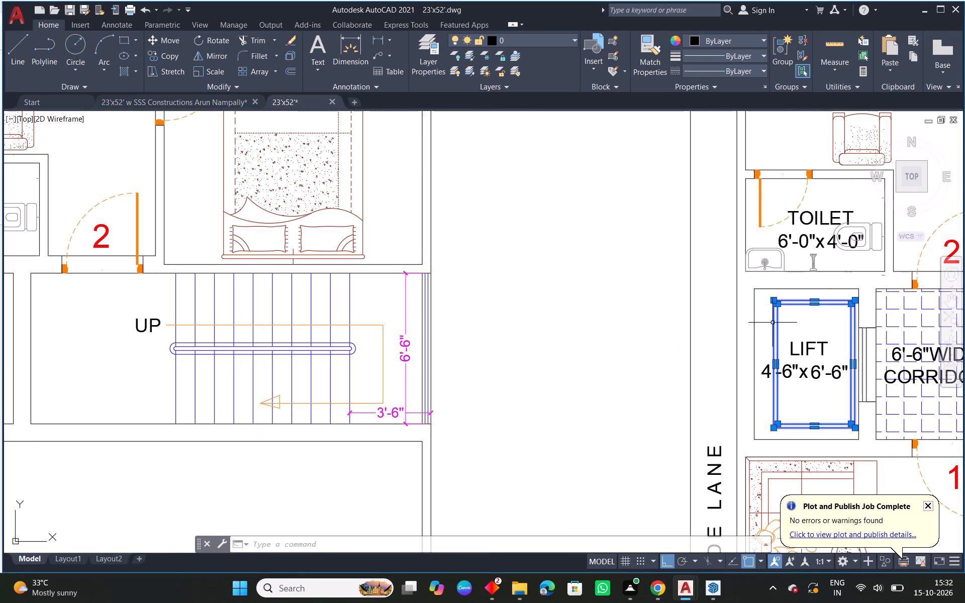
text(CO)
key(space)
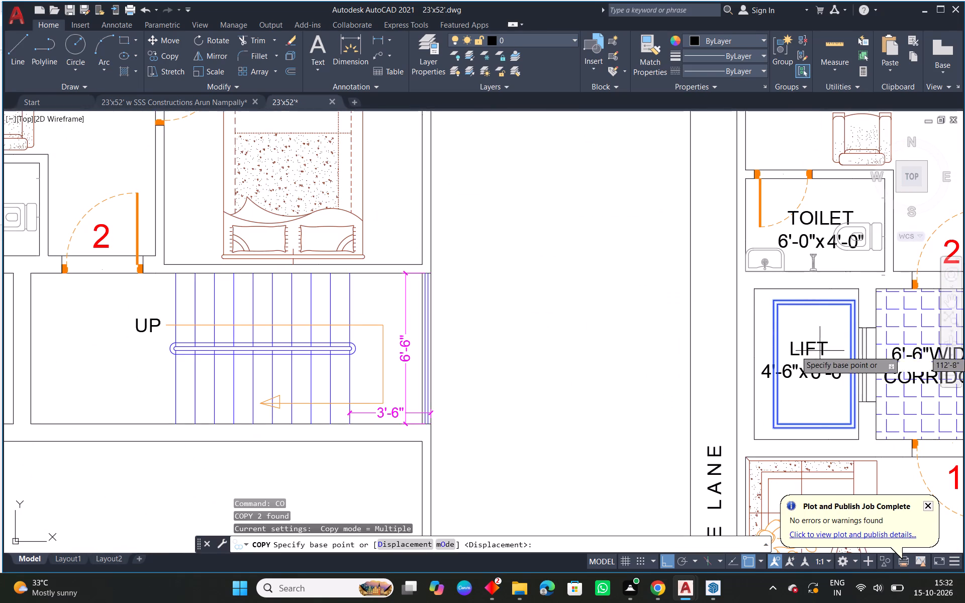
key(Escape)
Draw a rectangle about 3'-6" wide by 5'-4" high inside the empty lift shaft beside the corridor.
middle_drag(463, 339, 786, 348)
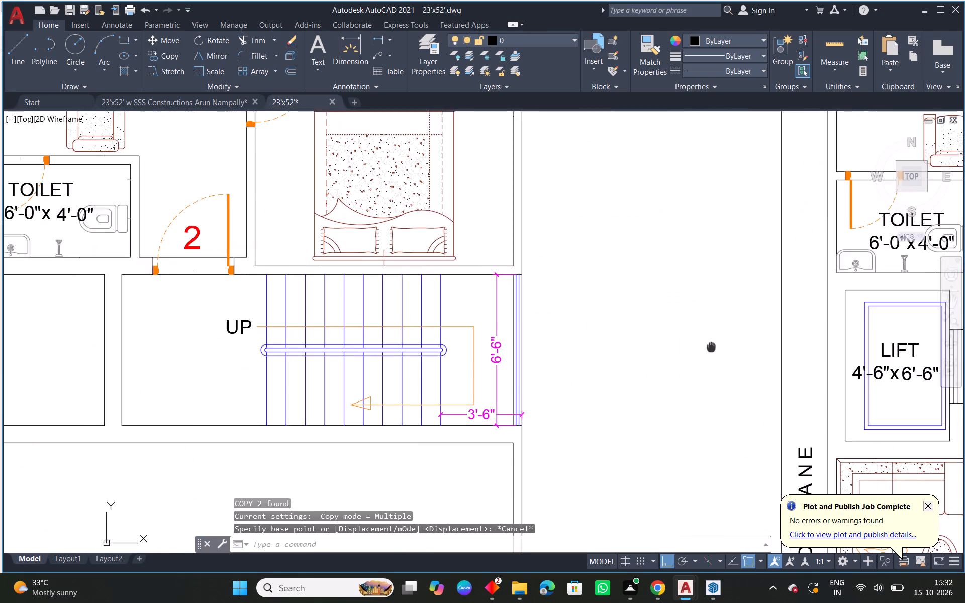
middle_drag(786, 348, 886, 339)
text(REC)
key(space)
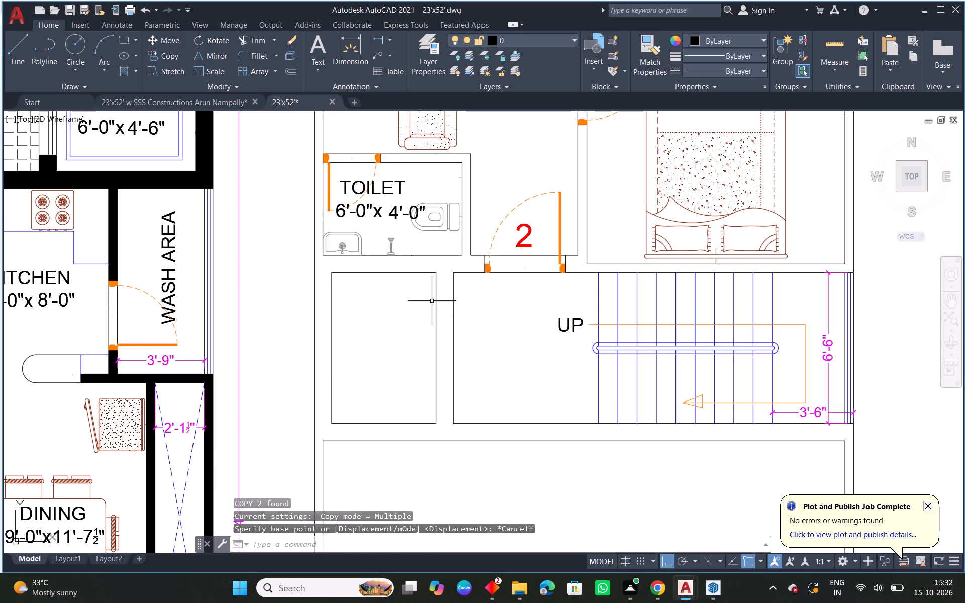
click(426, 410)
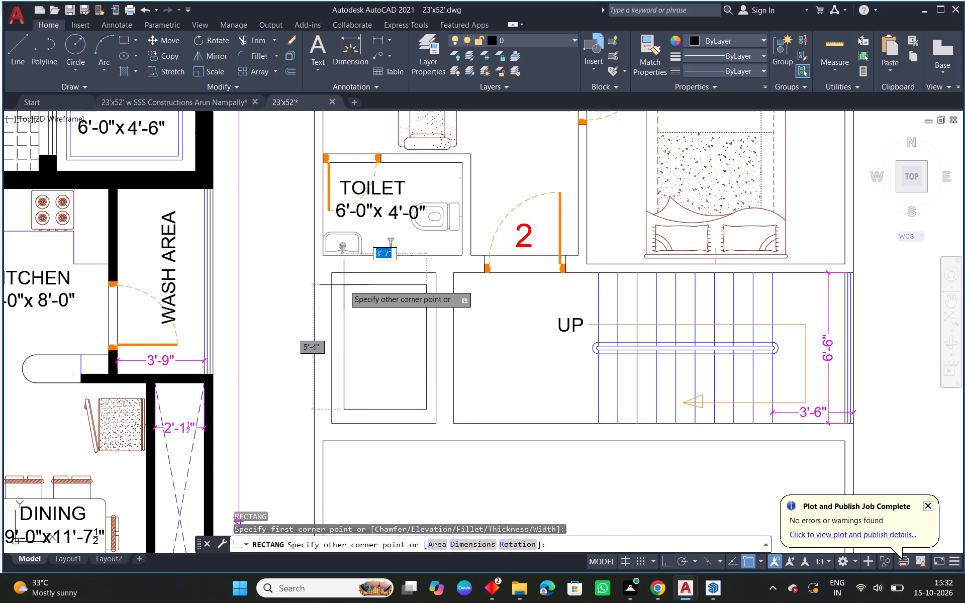
click(348, 286)
key(Escape)
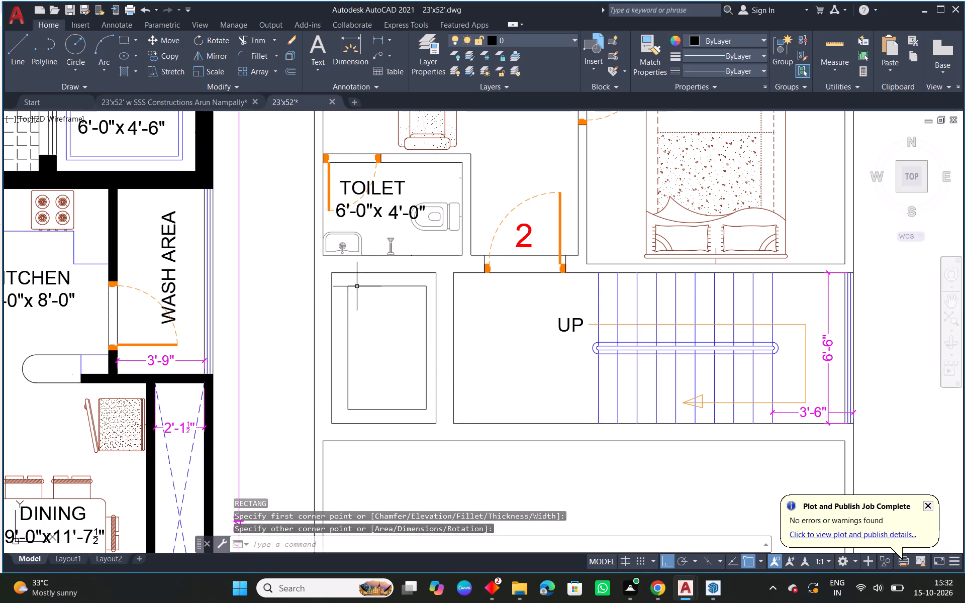
Offset the rectangle in the lift shaft 2" inward.
click(370, 286)
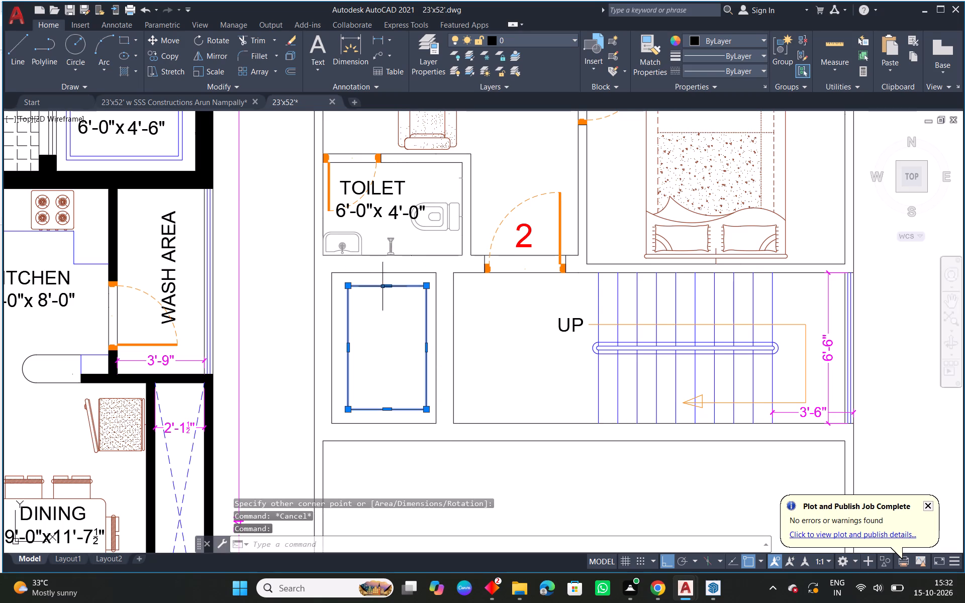
text(O 2)
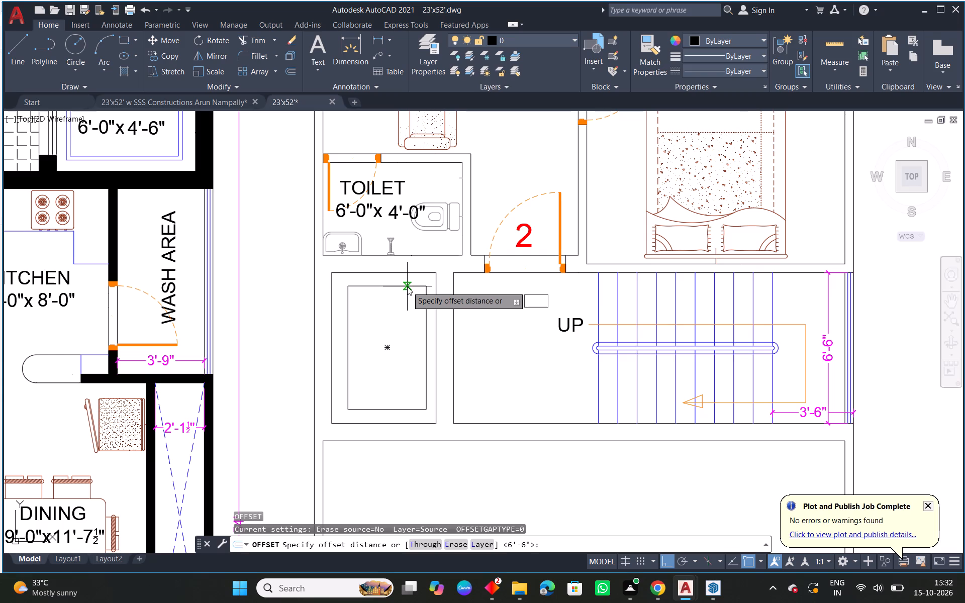
key(shift+quotedbl)
key(Return)
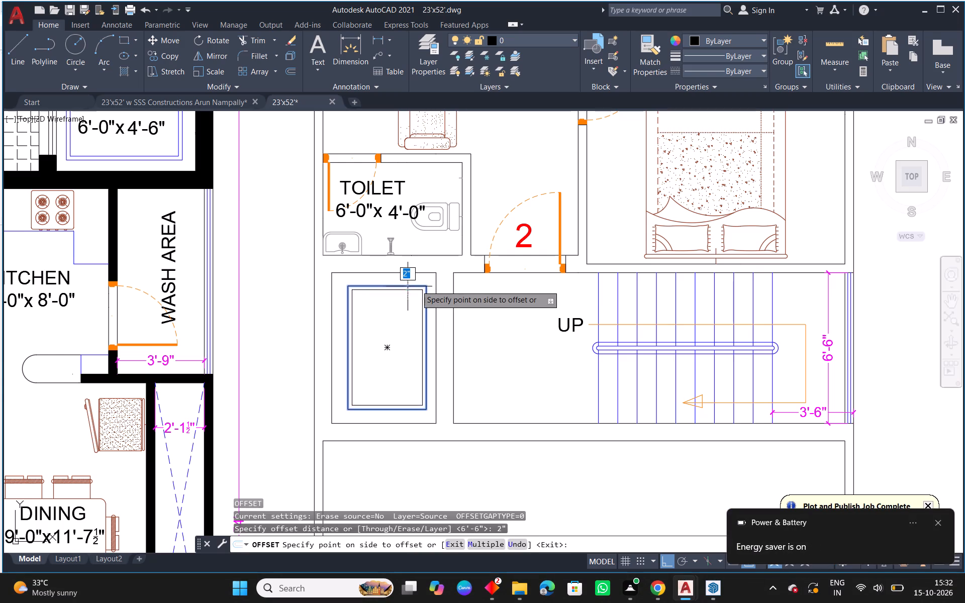
click(416, 285)
key(Escape)
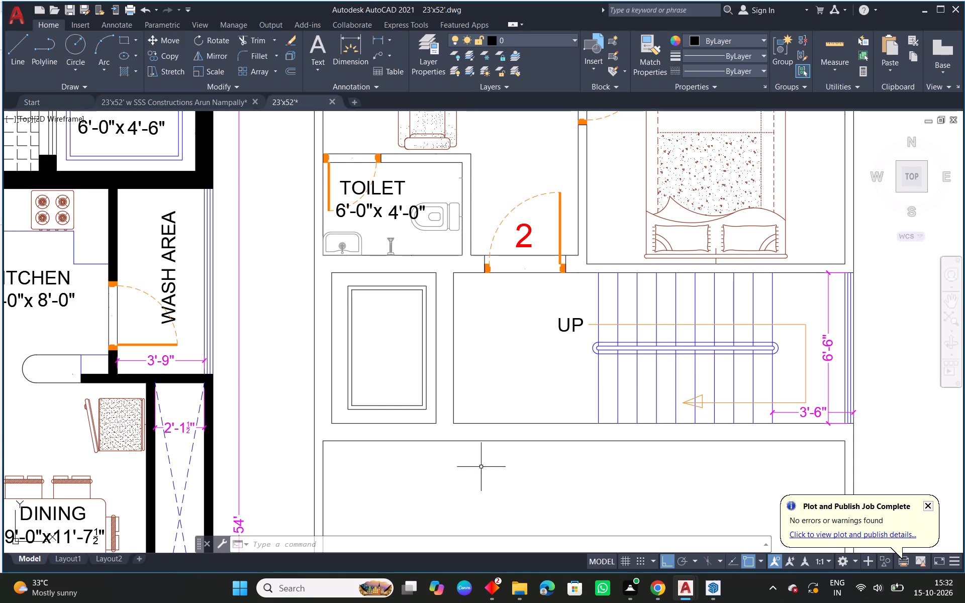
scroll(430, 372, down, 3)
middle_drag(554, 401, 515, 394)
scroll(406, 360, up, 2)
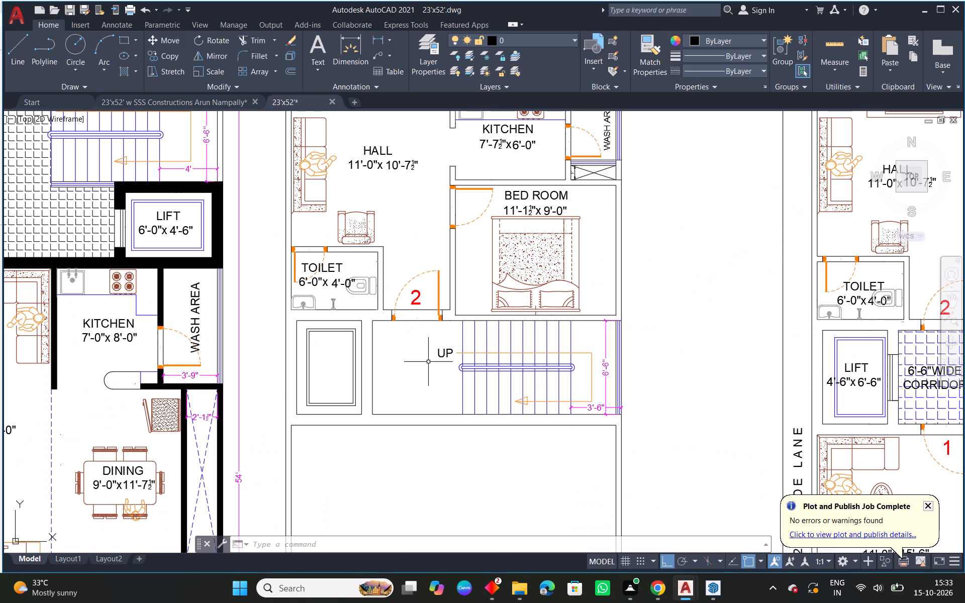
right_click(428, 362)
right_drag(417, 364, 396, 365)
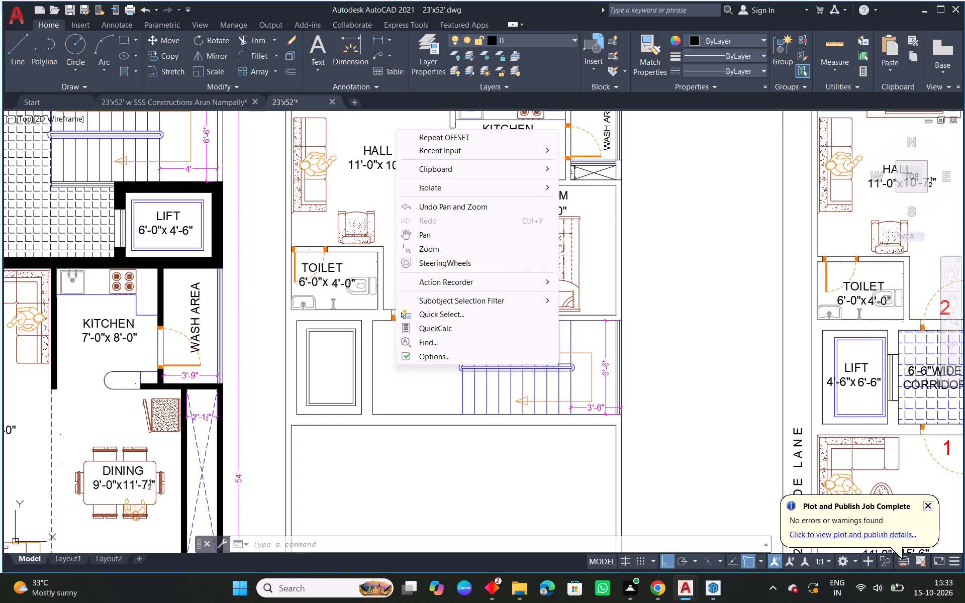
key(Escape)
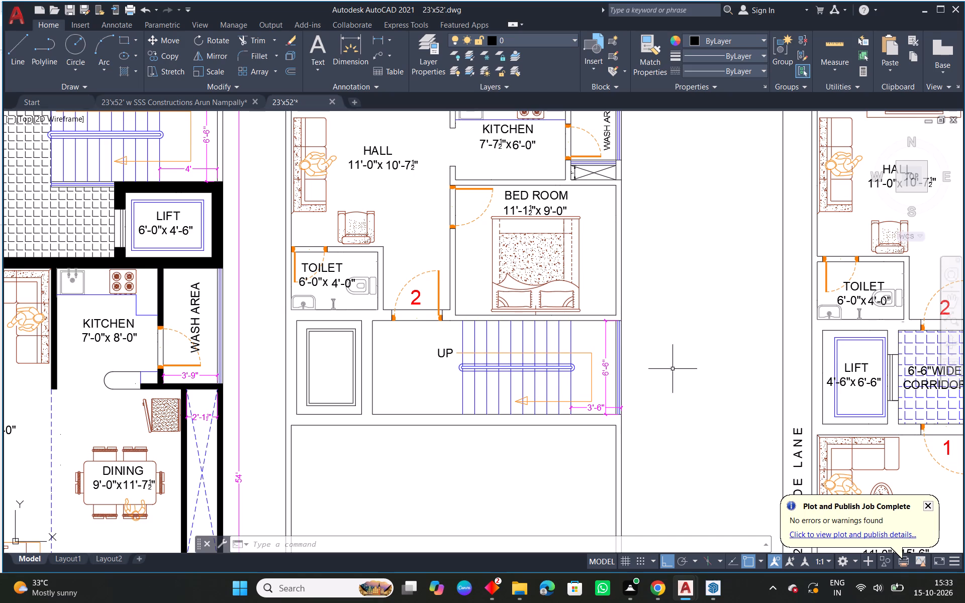
Copy the lift door from the finished two-unit plan into the wall between the new lift shaft and the corridor.
click(892, 373)
text(CO)
key(space)
click(903, 355)
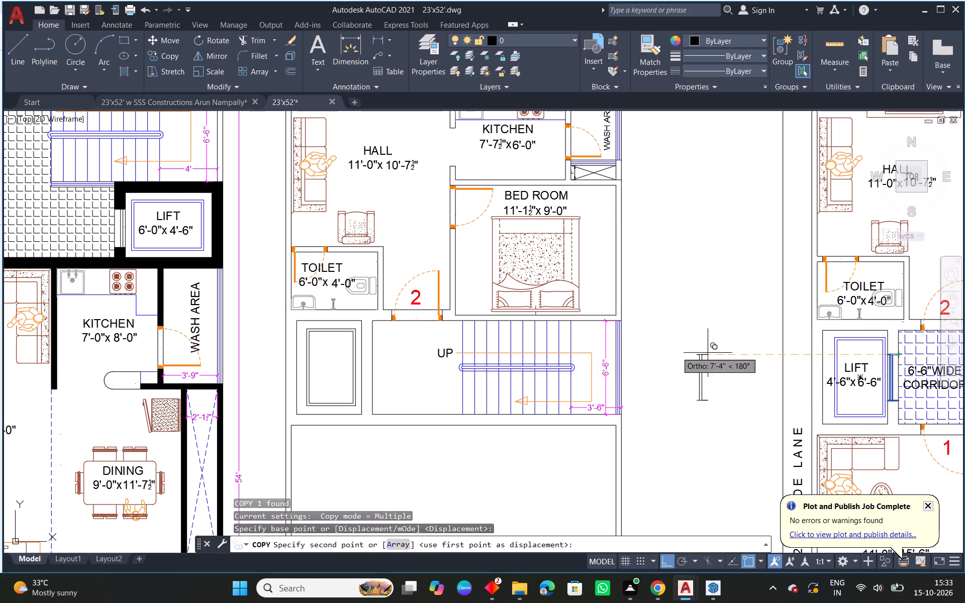
scroll(378, 347, up, 1)
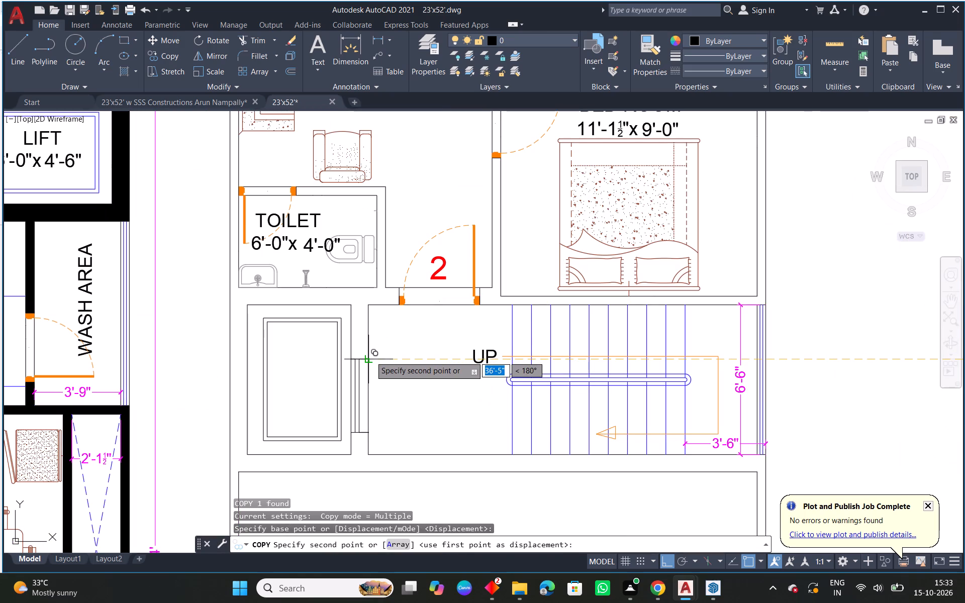
click(370, 356)
key(Escape)
Move the copied lift door up about 7" along the wall between the shaft and the corridor.
scroll(363, 361, up, 2)
click(348, 360)
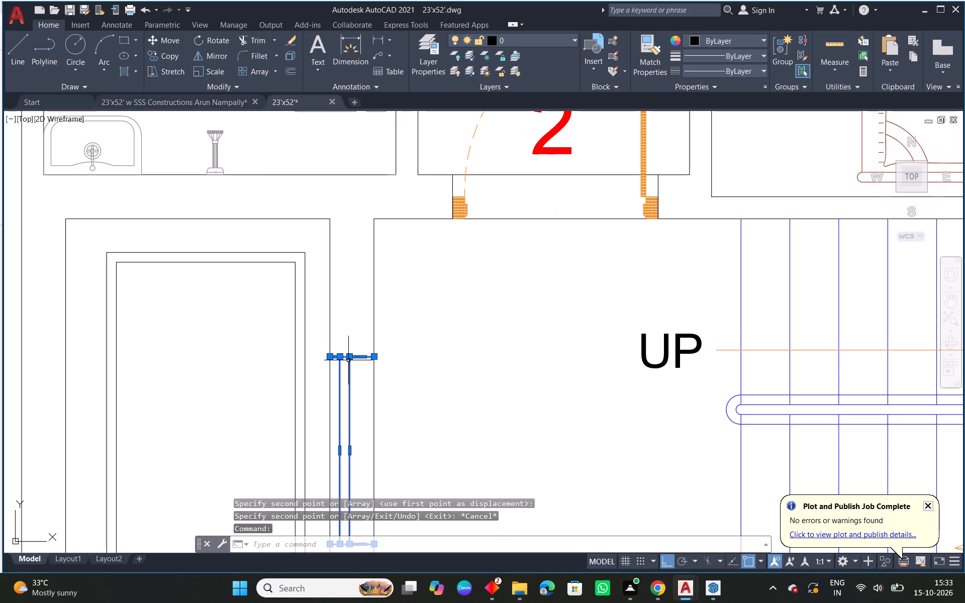
key(m)
key(space)
click(372, 357)
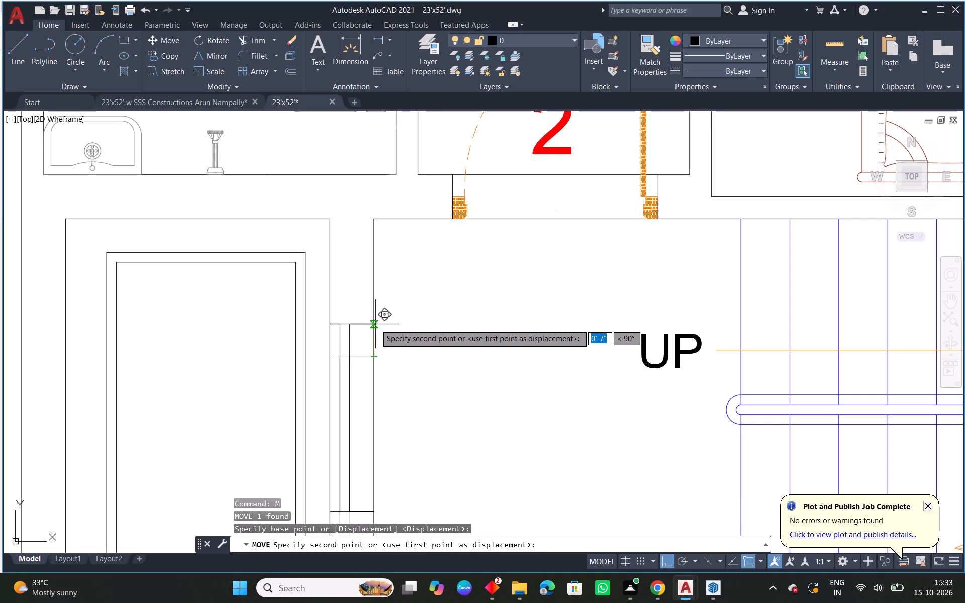
click(375, 324)
key(Escape)
Copy the LIFT label with its 4'-6"x 6'-6" size from the finished plan into the new lift, with Ortho turned off.
scroll(425, 373, down, 3)
scroll(374, 412, up, 1)
scroll(410, 400, down, 3)
middle_drag(602, 420, 581, 414)
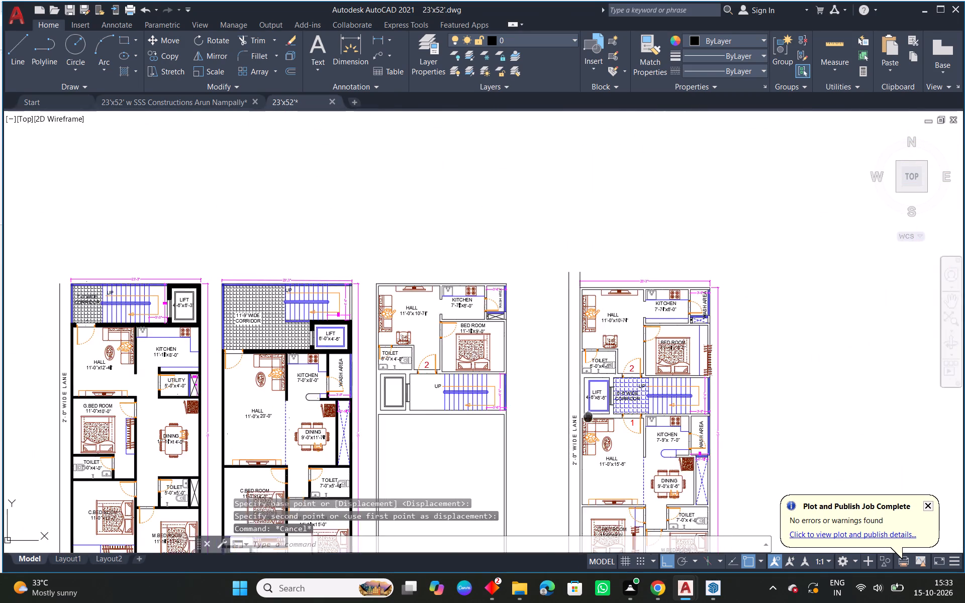
middle_drag(581, 414, 454, 378)
scroll(448, 351, up, 3)
click(465, 376)
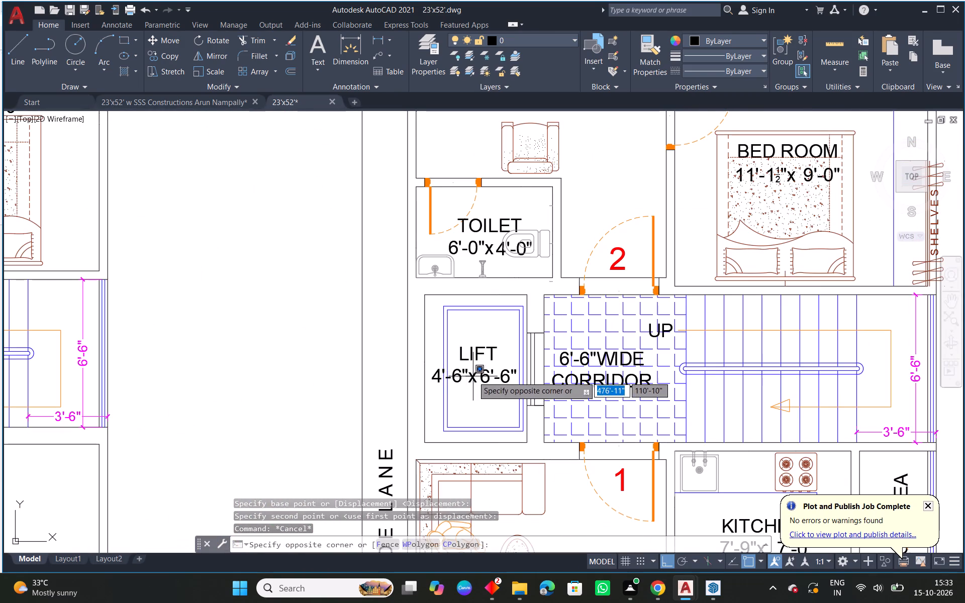
click(474, 378)
click(487, 380)
click(470, 380)
text(CO)
key(space)
click(470, 380)
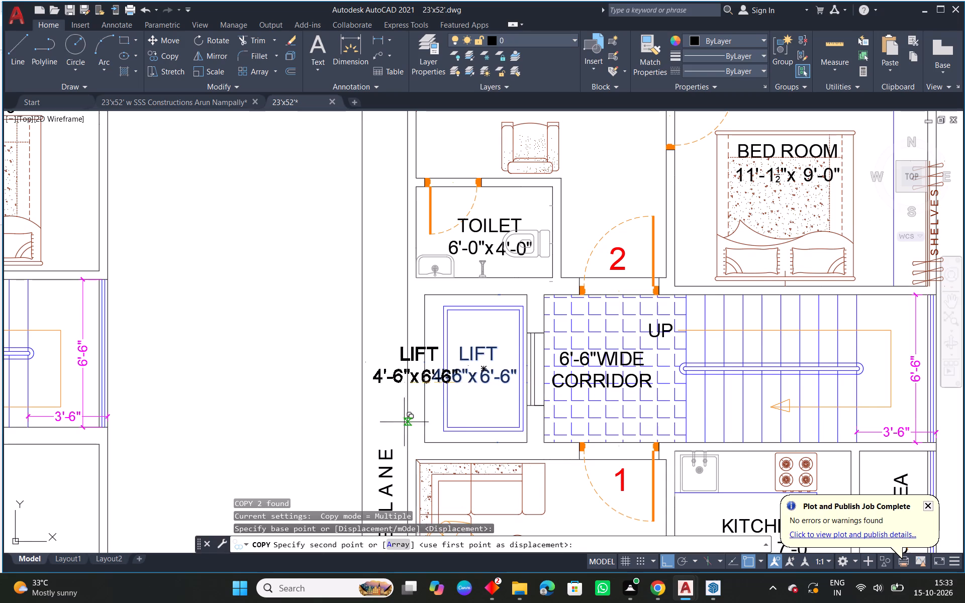
click(668, 562)
middle_drag(462, 401, 844, 362)
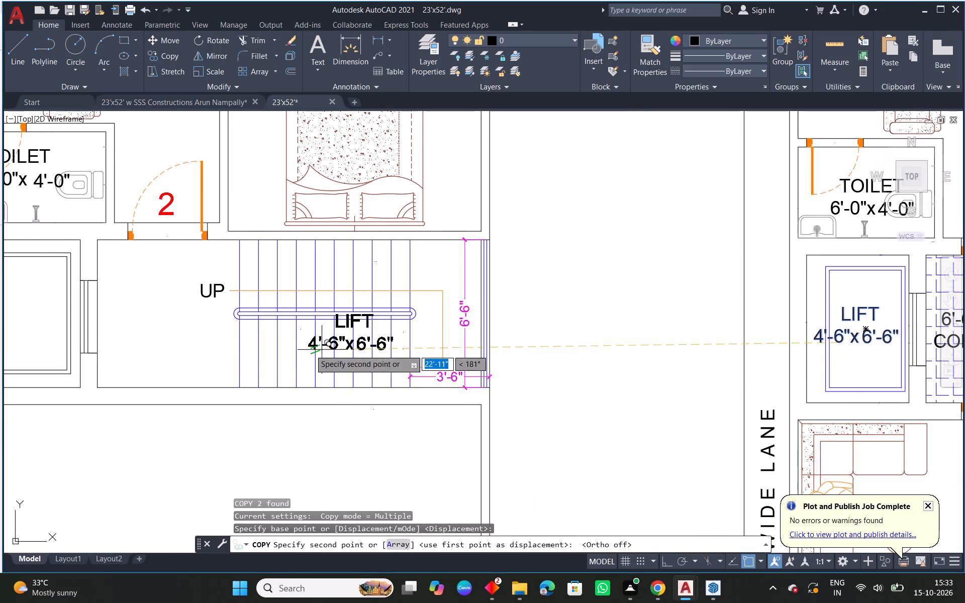
middle_drag(316, 350, 760, 383)
scroll(440, 351, up, 2)
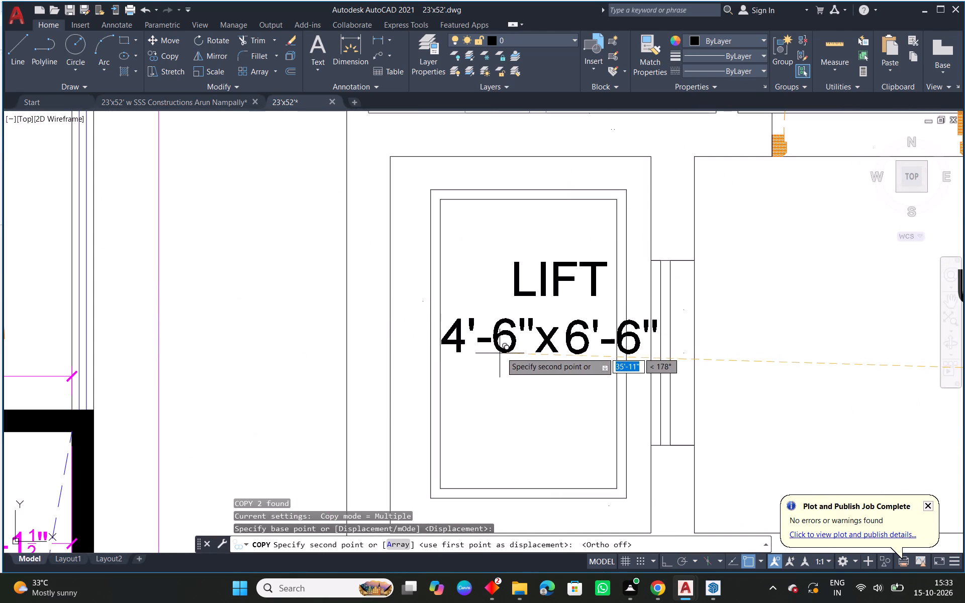
click(474, 354)
key(Escape)
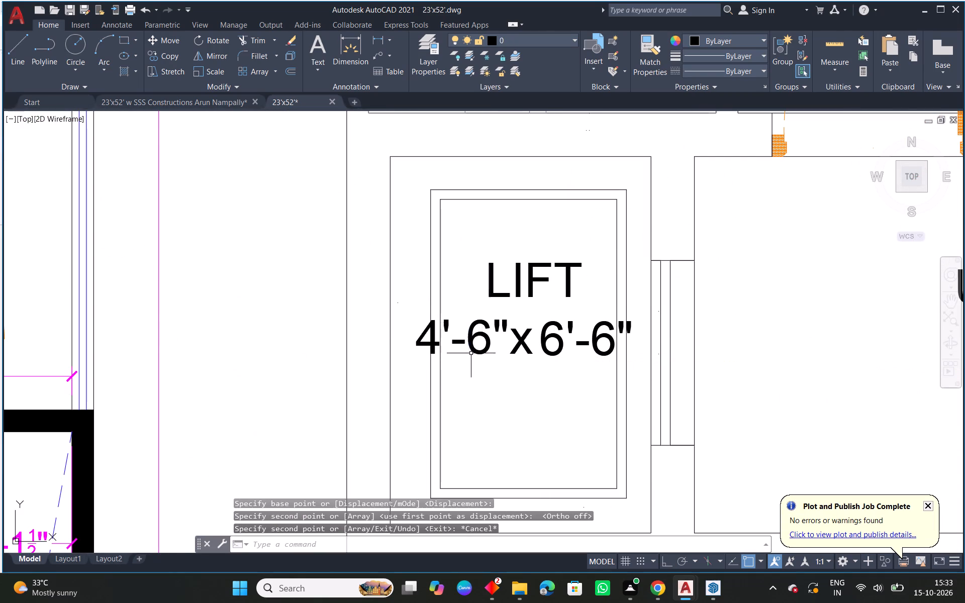
Stretch both ends of the LIFT width dimension onto the shaft's inner side faces so it reads 4'-6".
click(473, 353)
click(398, 305)
click(390, 329)
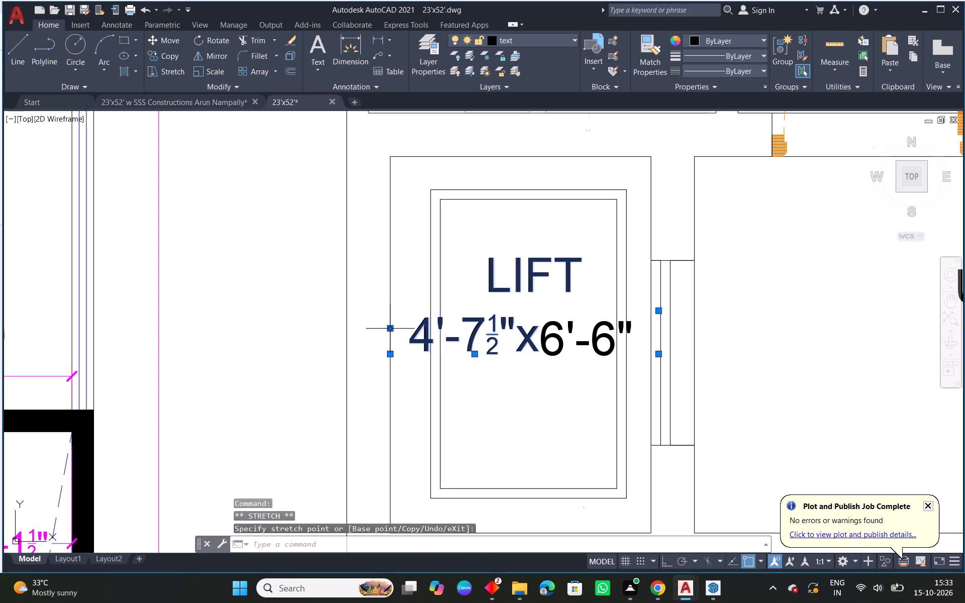
middle_drag(661, 357, 596, 358)
scroll(595, 321, up, 1)
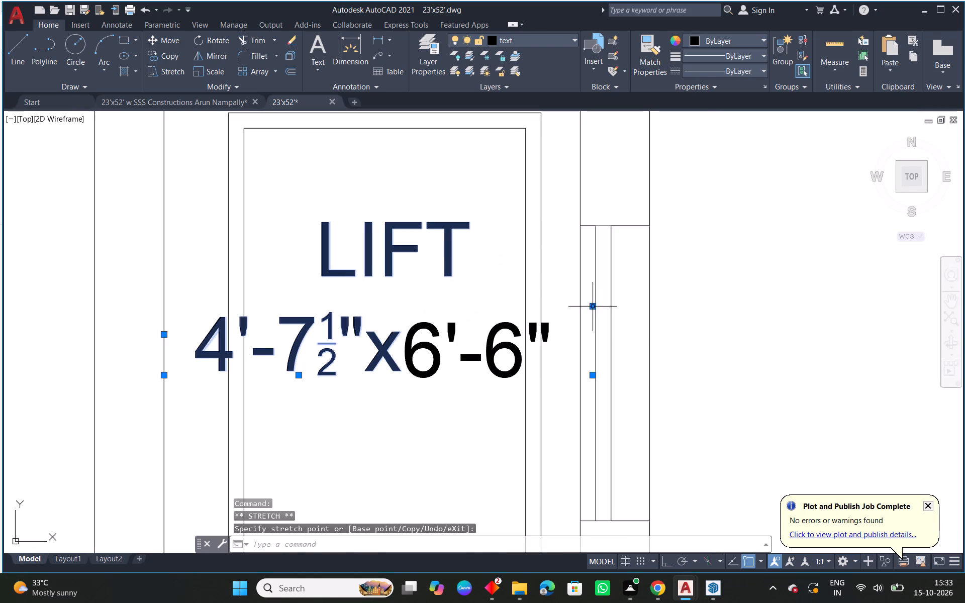
click(594, 306)
click(580, 347)
scroll(488, 336, down, 1)
key(Escape)
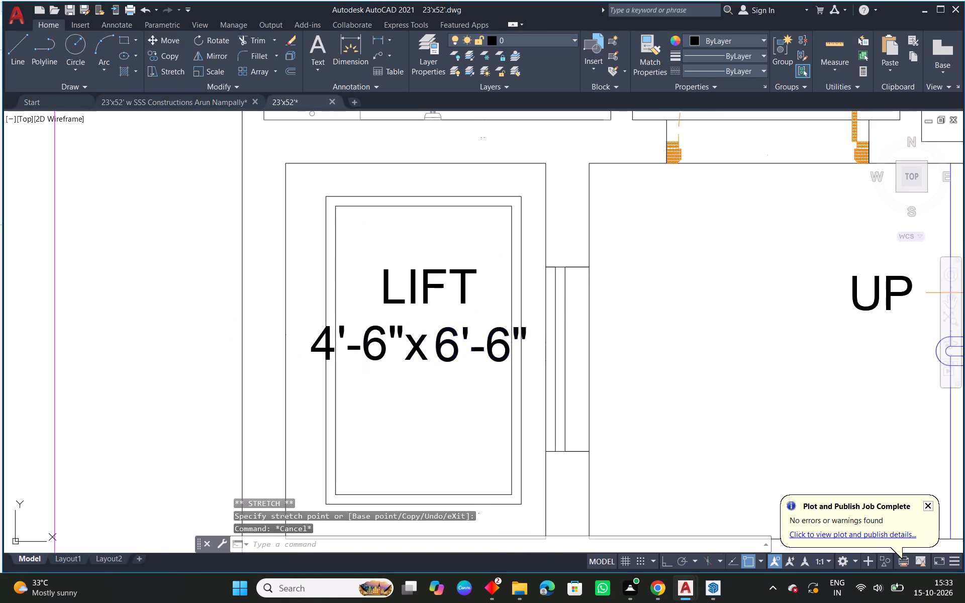
Stretch both ends of the lift's height dimension onto the shaft's upper and lower inner faces so it reads 6'-6".
click(495, 344)
middle_drag(489, 291, 489, 393)
scroll(488, 253, up, 1)
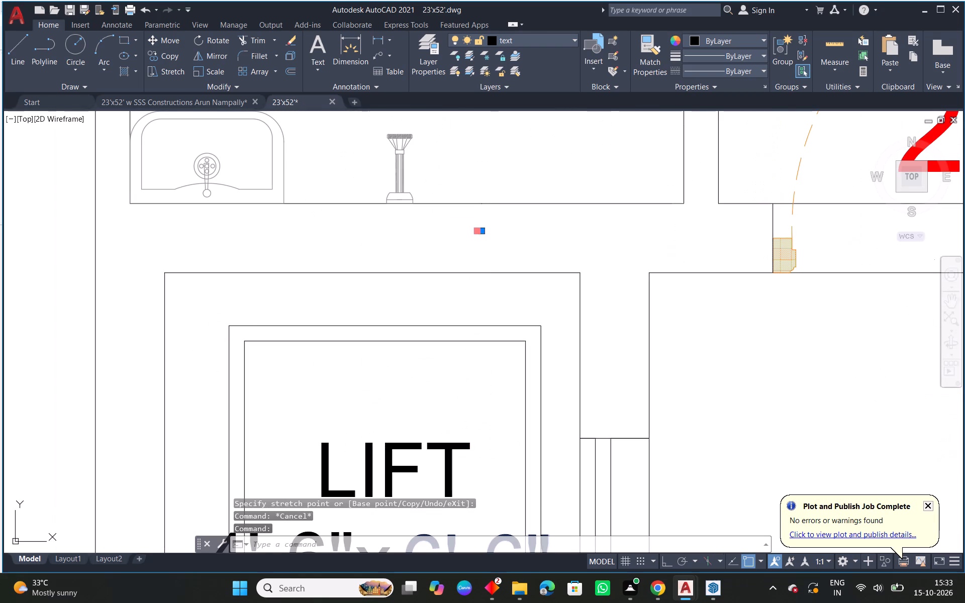
click(478, 230)
click(472, 273)
click(484, 230)
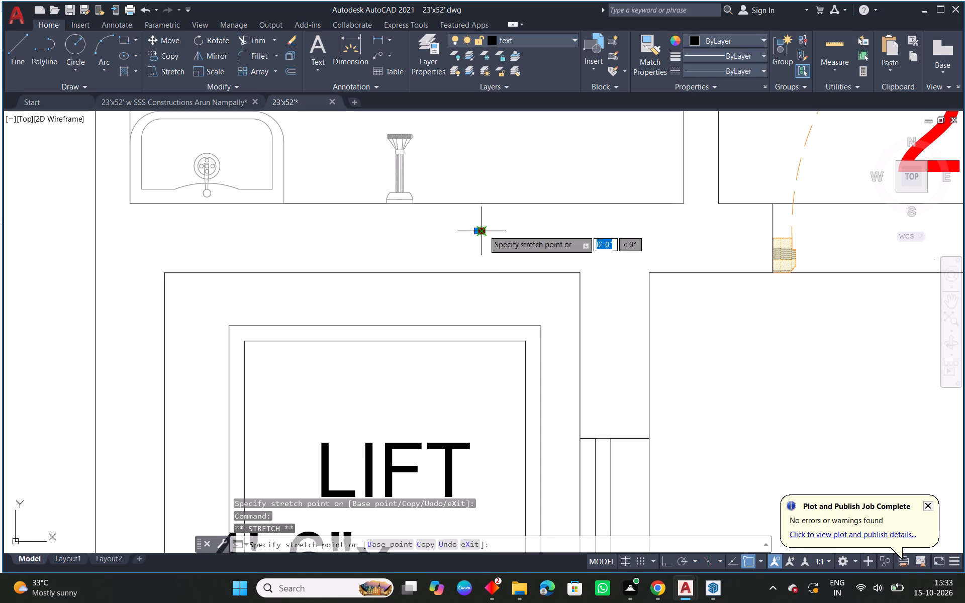
click(484, 272)
scroll(504, 323, down, 2)
middle_drag(534, 382, 538, 278)
scroll(515, 422, up, 1)
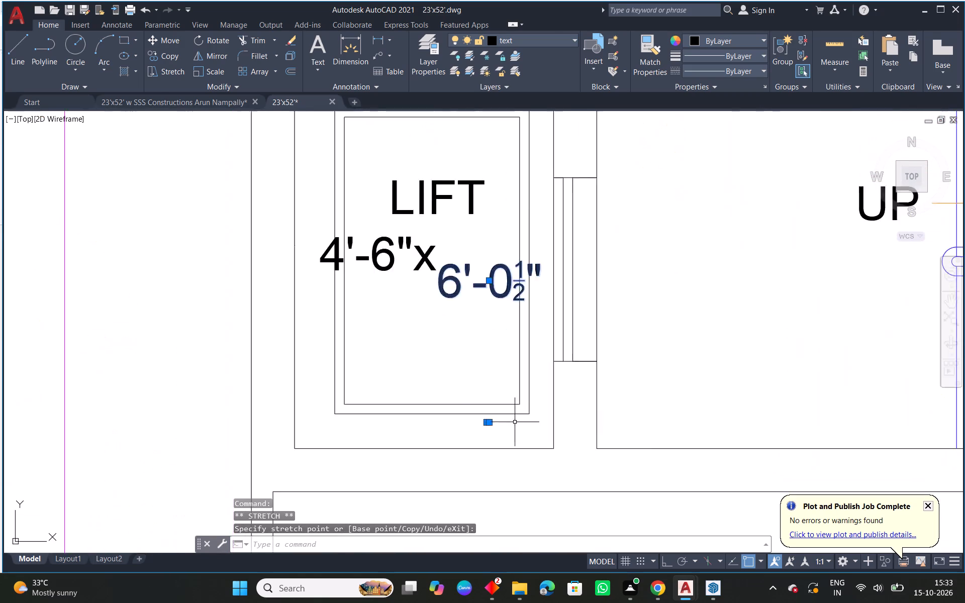
scroll(515, 422, up, 1)
click(476, 424)
key(Escape)
click(500, 428)
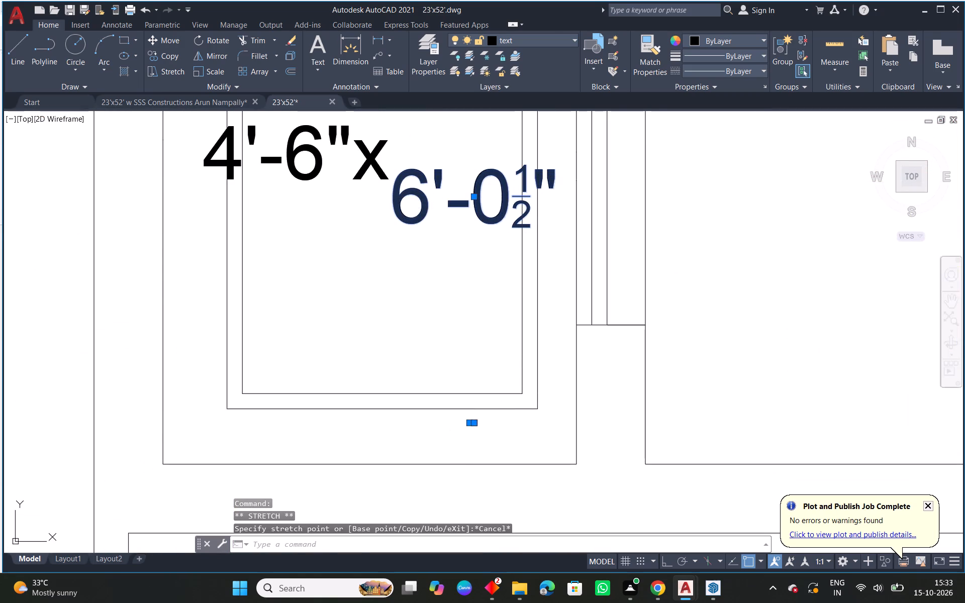
click(484, 432)
click(468, 422)
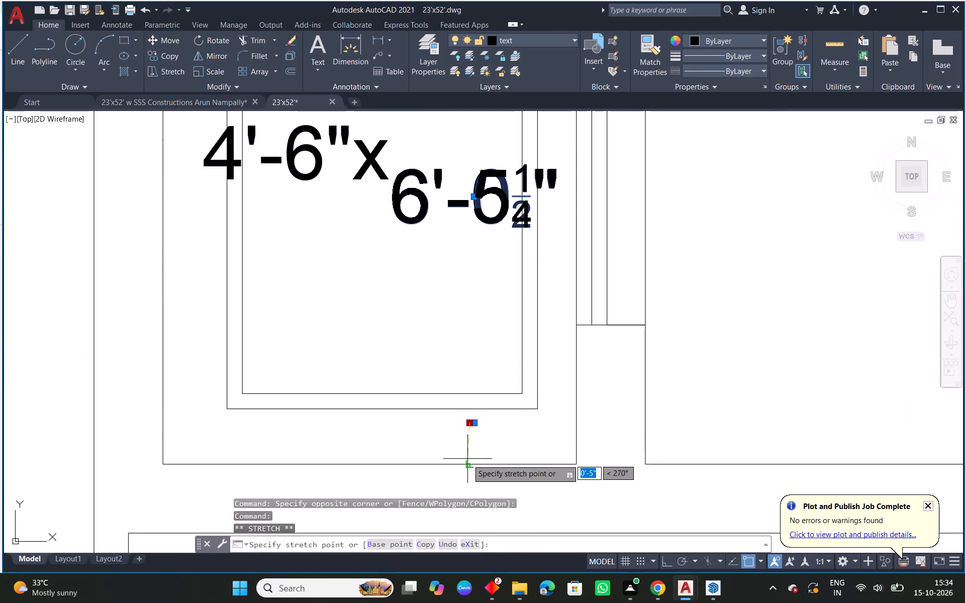
drag(467, 460, 467, 466)
middle_drag(468, 414, 560, 542)
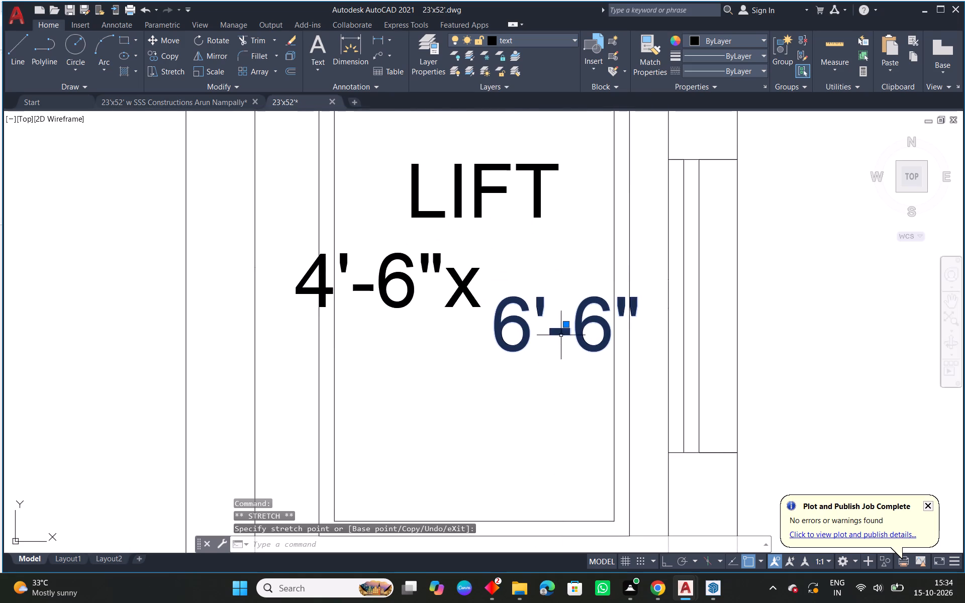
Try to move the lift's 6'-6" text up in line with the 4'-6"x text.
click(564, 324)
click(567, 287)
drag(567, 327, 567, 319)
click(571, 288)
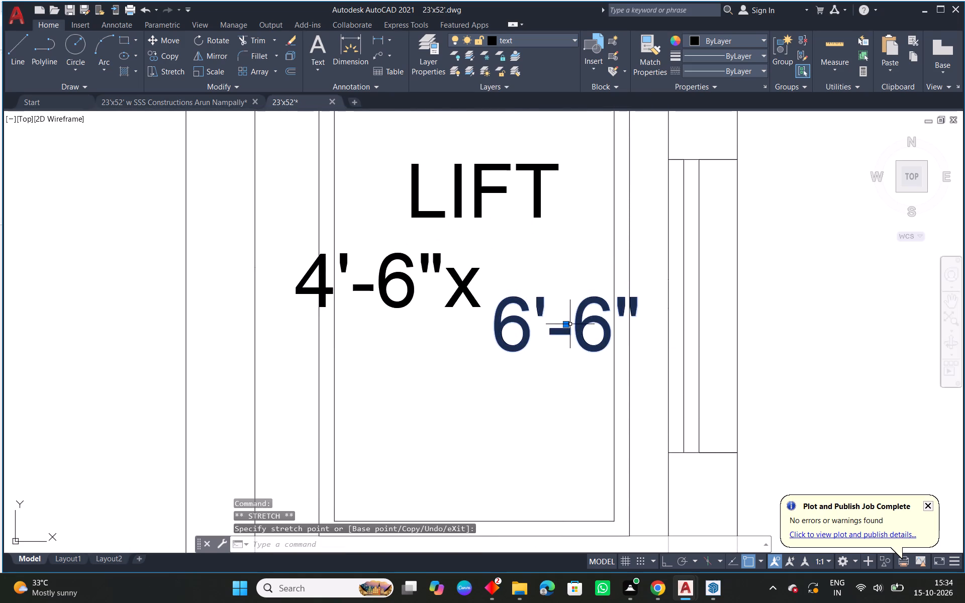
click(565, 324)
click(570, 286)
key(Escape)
Move the LIFT 4'-6"x text down about 6" to line up with the 6'-6" text.
click(457, 289)
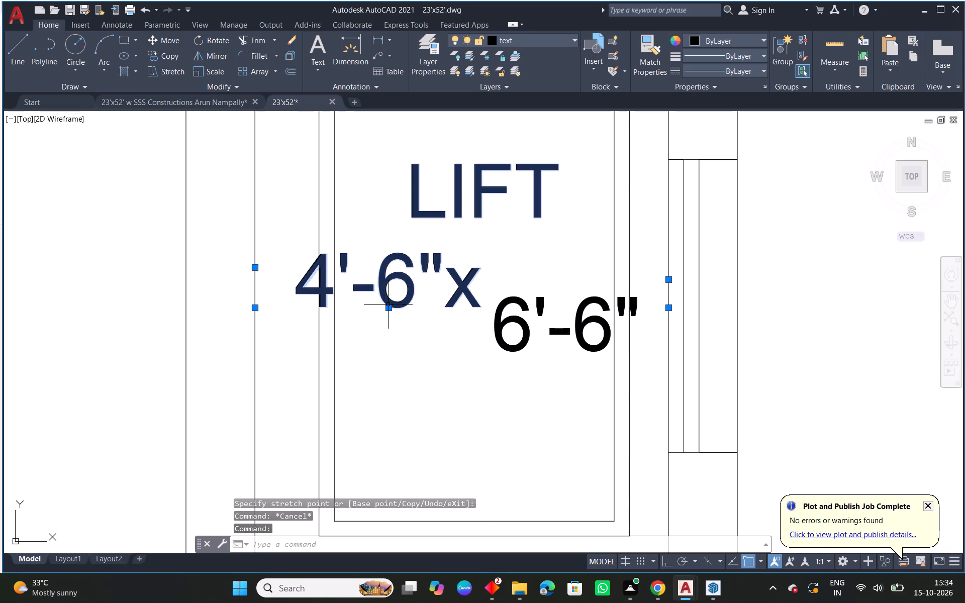
click(388, 305)
click(388, 308)
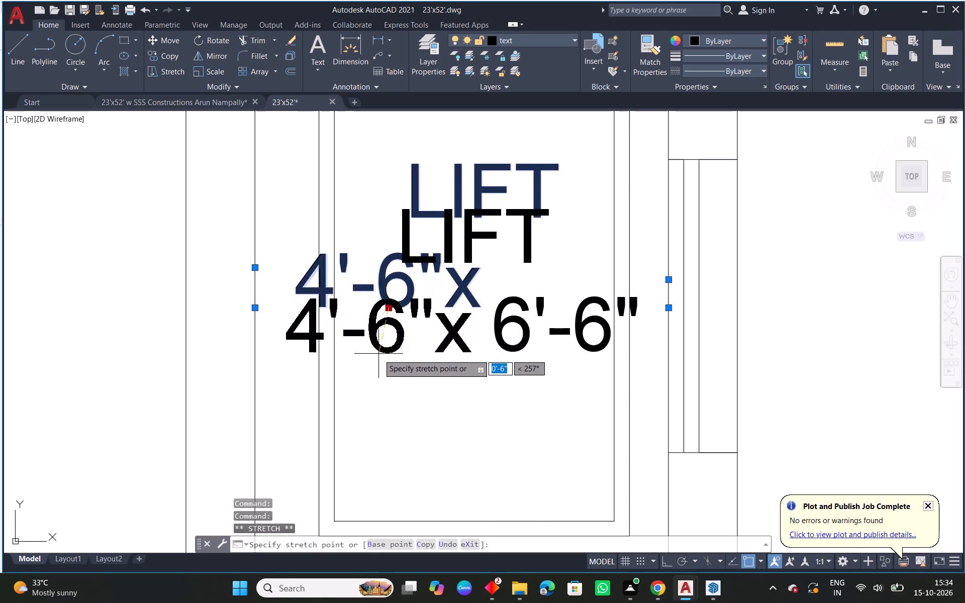
click(378, 354)
key(Escape)
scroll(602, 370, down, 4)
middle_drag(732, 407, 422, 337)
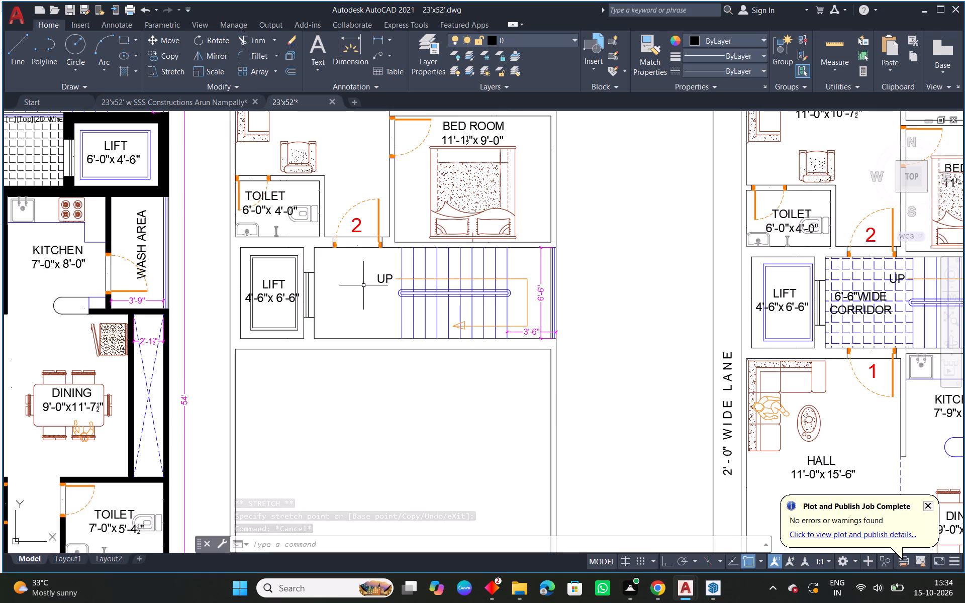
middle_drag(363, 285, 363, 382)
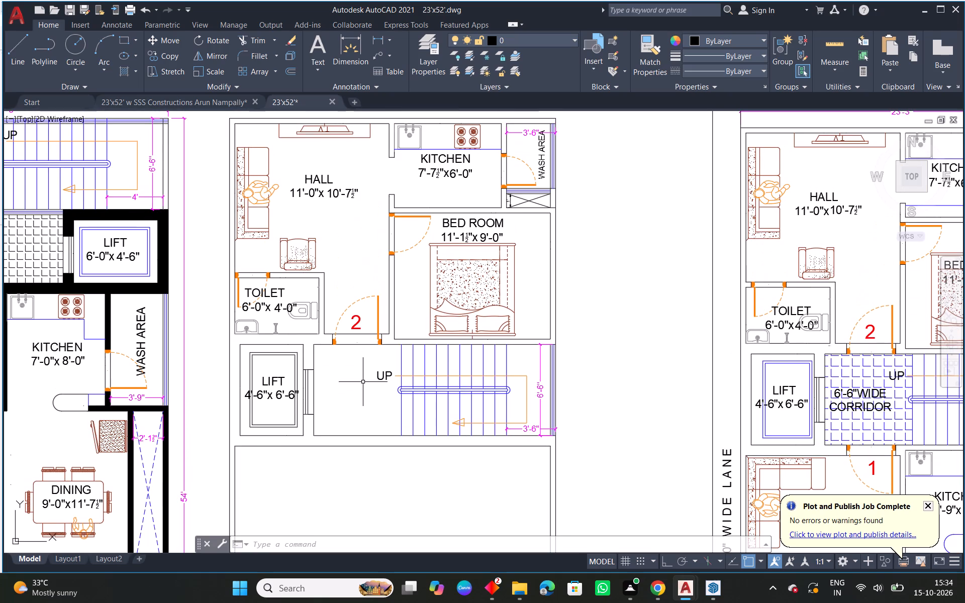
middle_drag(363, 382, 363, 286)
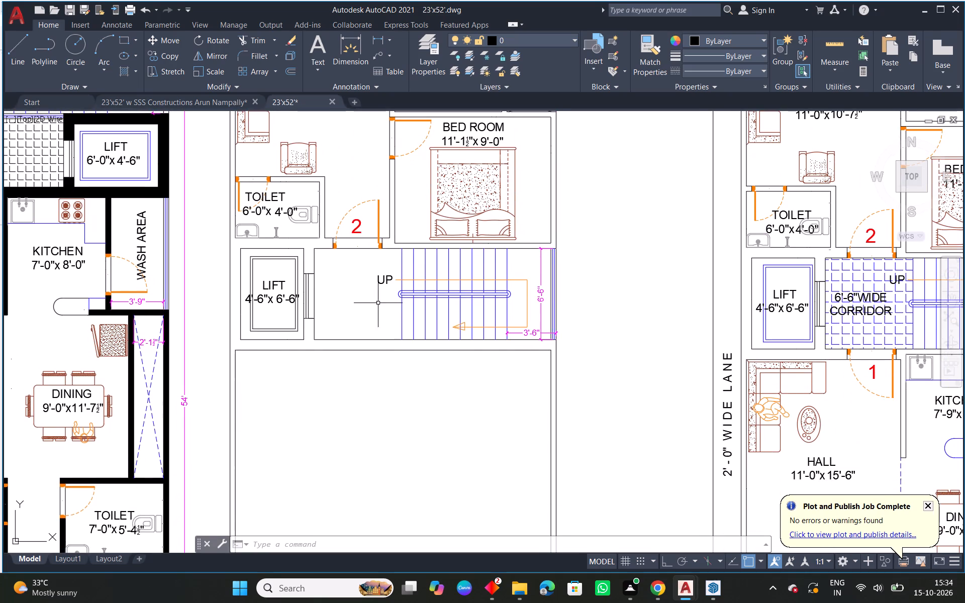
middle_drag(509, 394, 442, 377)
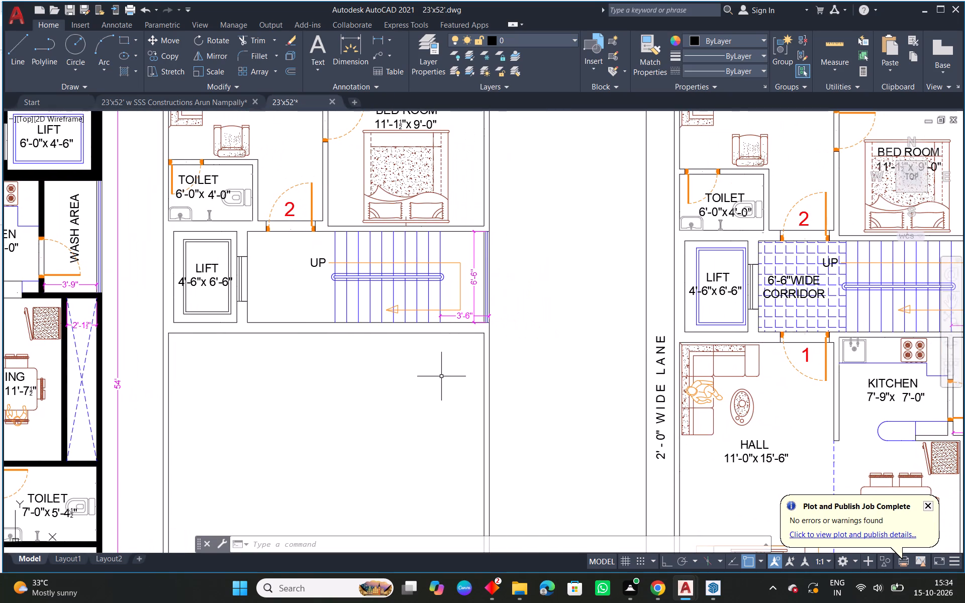
Extend the line along the top of the empty lower unit, below the staircase, to the east wall's outer face.
middle_drag(412, 377, 360, 341)
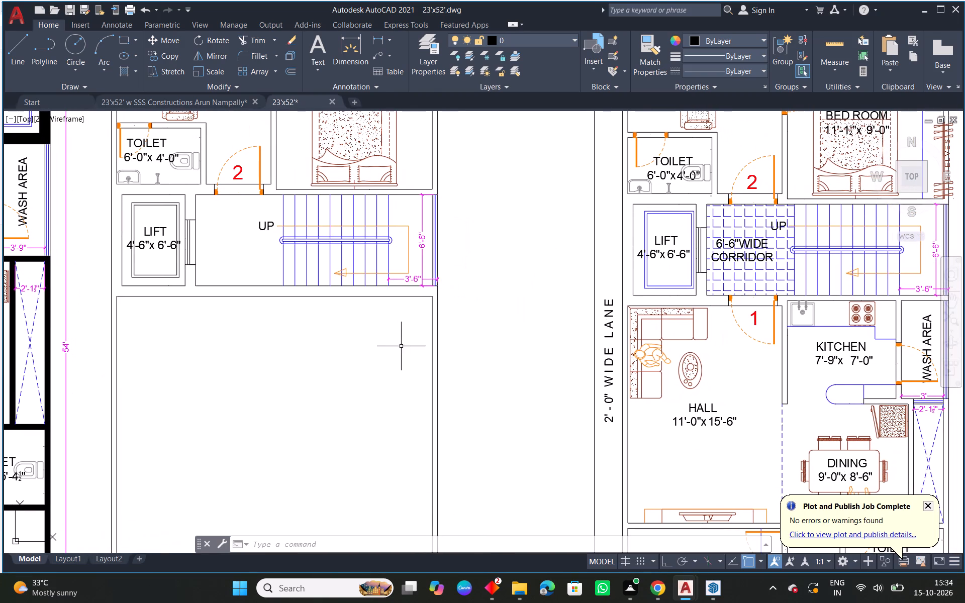
middle_drag(488, 362, 444, 364)
scroll(381, 287, up, 1)
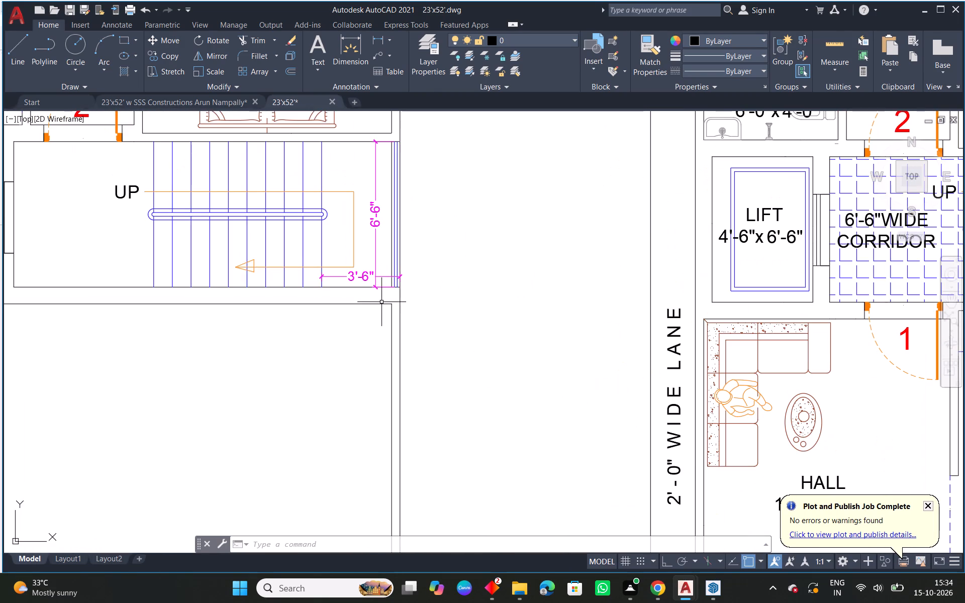
text(EX)
key(space)
click(385, 305)
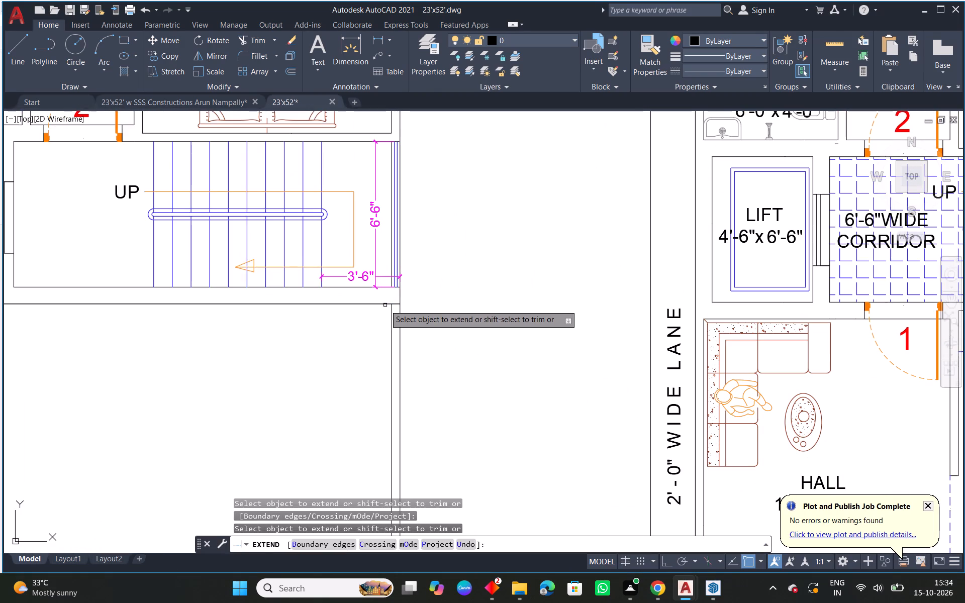
key(Escape)
Offset the inner face of the lower unit's east wall 3' inward for the wash area.
scroll(403, 325, down, 2)
middle_drag(425, 337, 414, 321)
scroll(400, 313, up, 1)
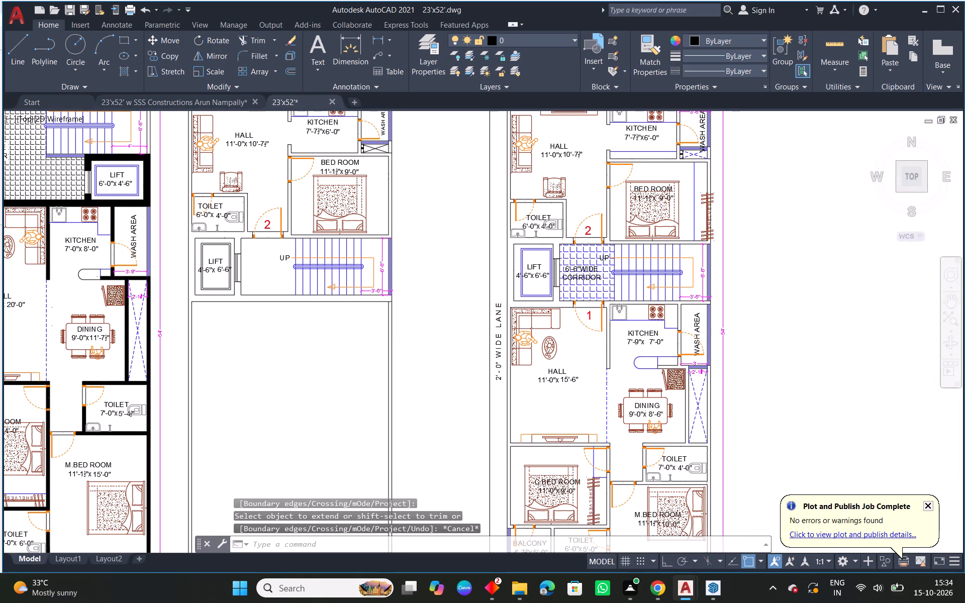
text(O 3'')
key(BackSpace)
key(Return)
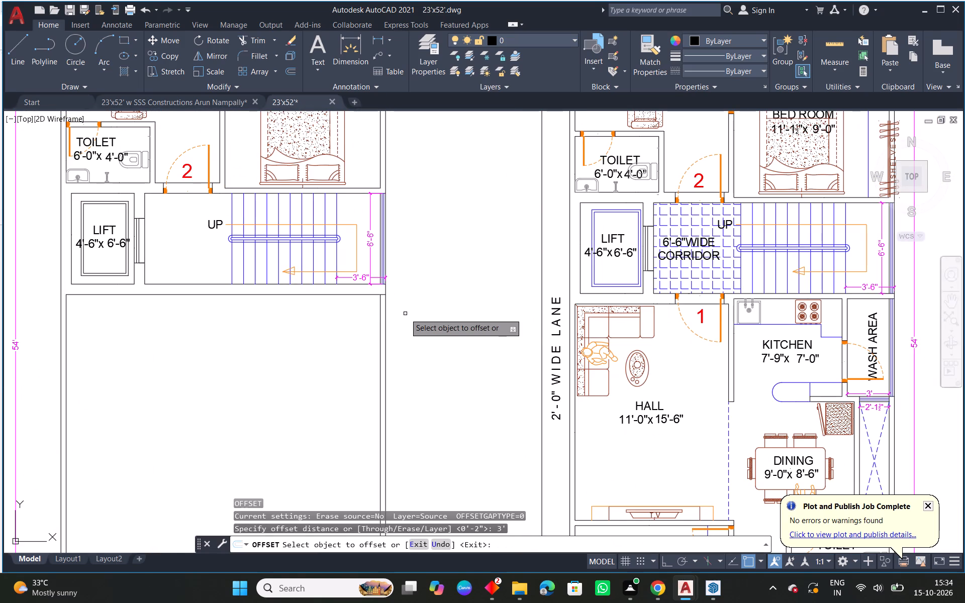
click(380, 316)
click(320, 324)
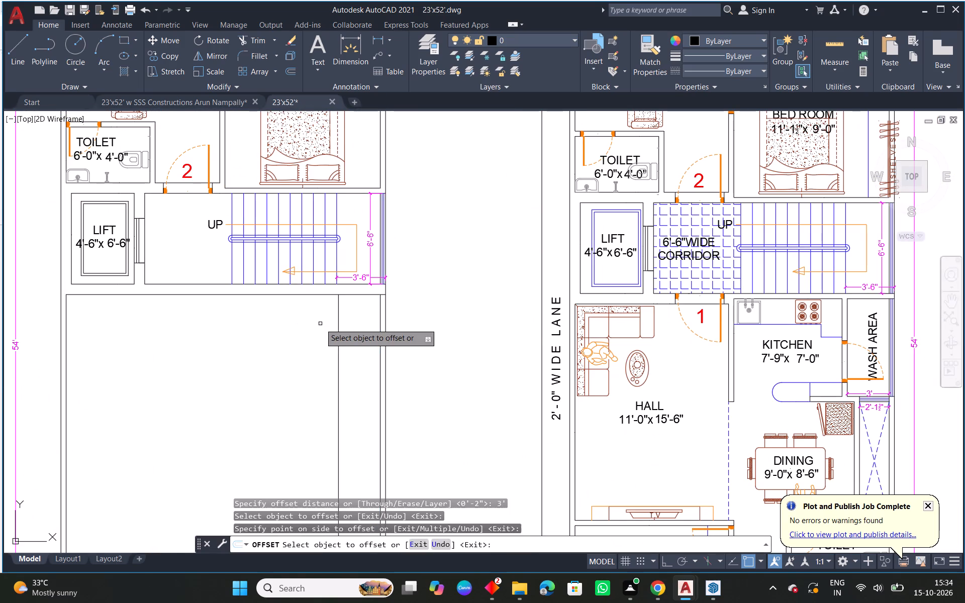
key(Escape)
Offset the wash area line 4.5" west to form the partition's second face.
text(O 4.5)
key(space)
click(335, 339)
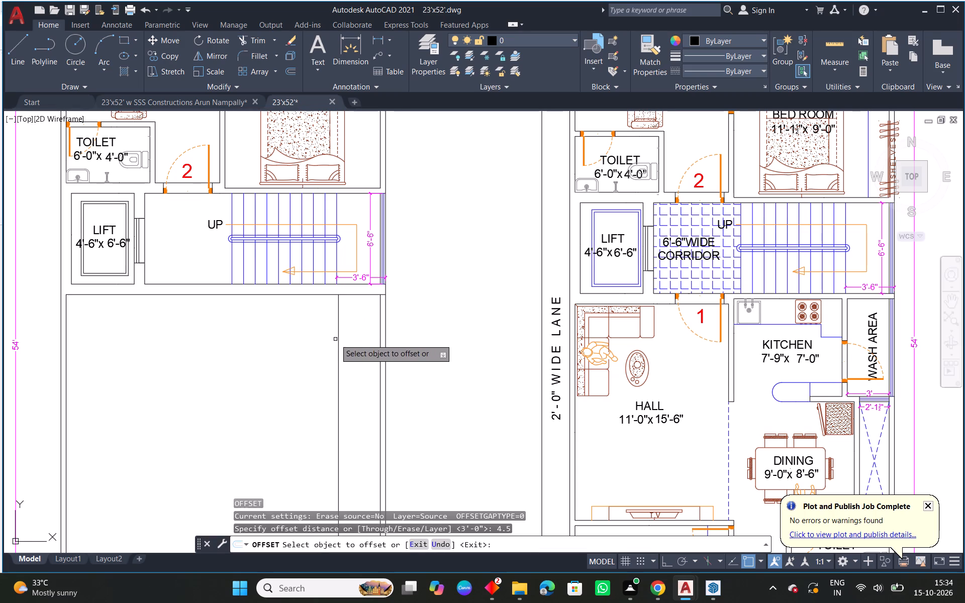
click(338, 331)
click(301, 331)
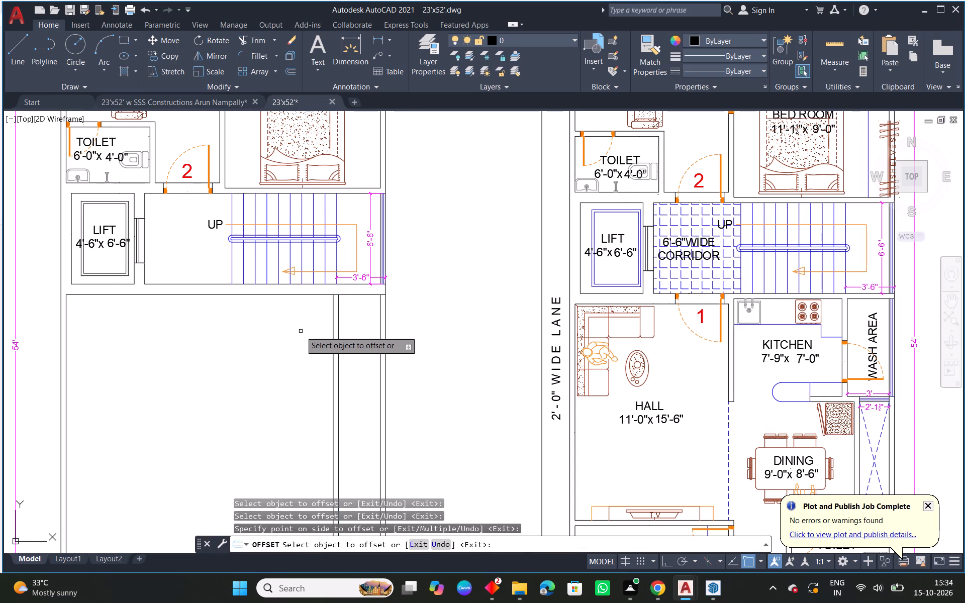
key(Escape)
Offset the wash area partition's west face 7'9" west for the kitchen width.
text(O 7'')
key(BackSpace)
key(9)
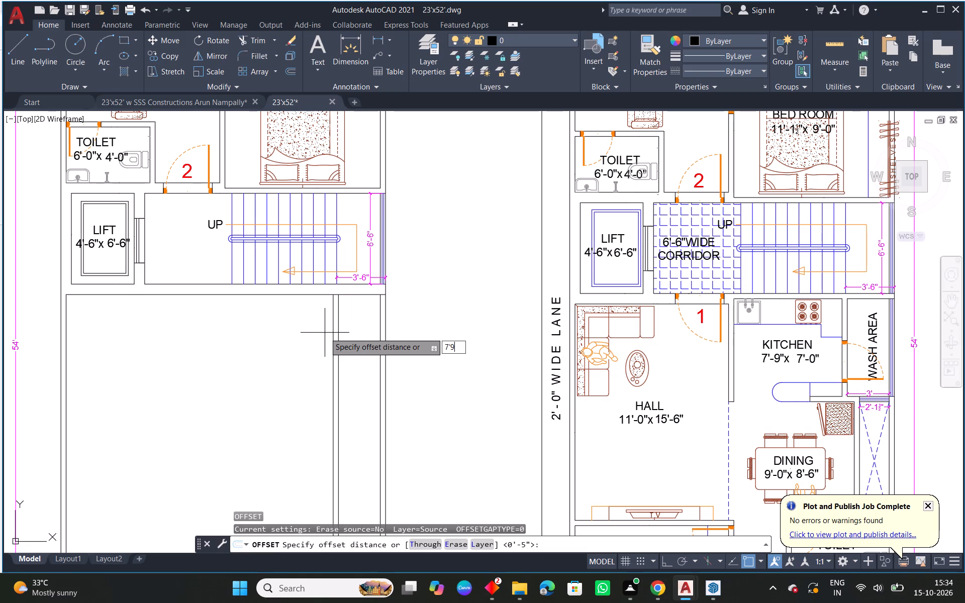
key(shift+quotedbl)
key(Return)
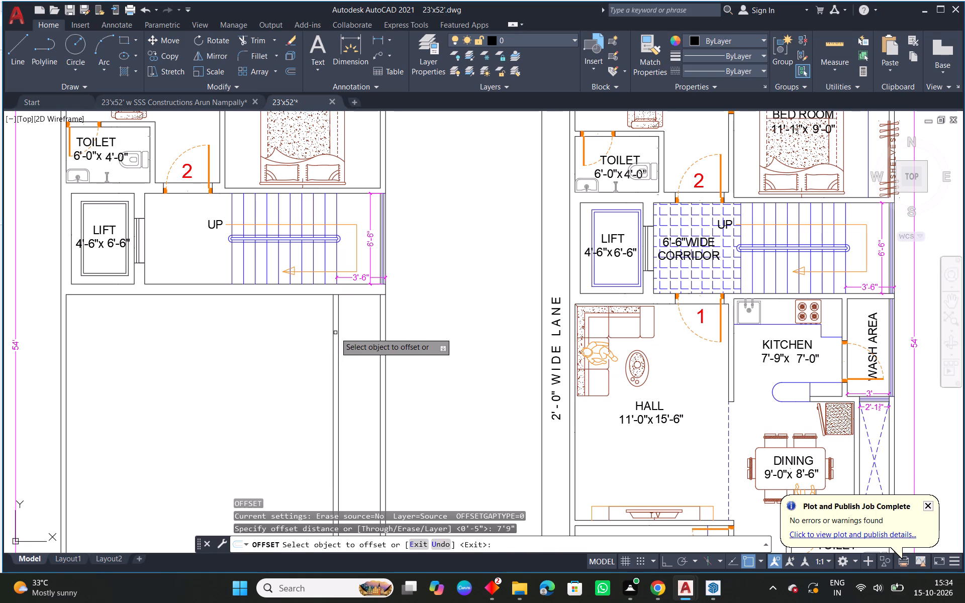
click(334, 336)
click(281, 343)
key(Escape)
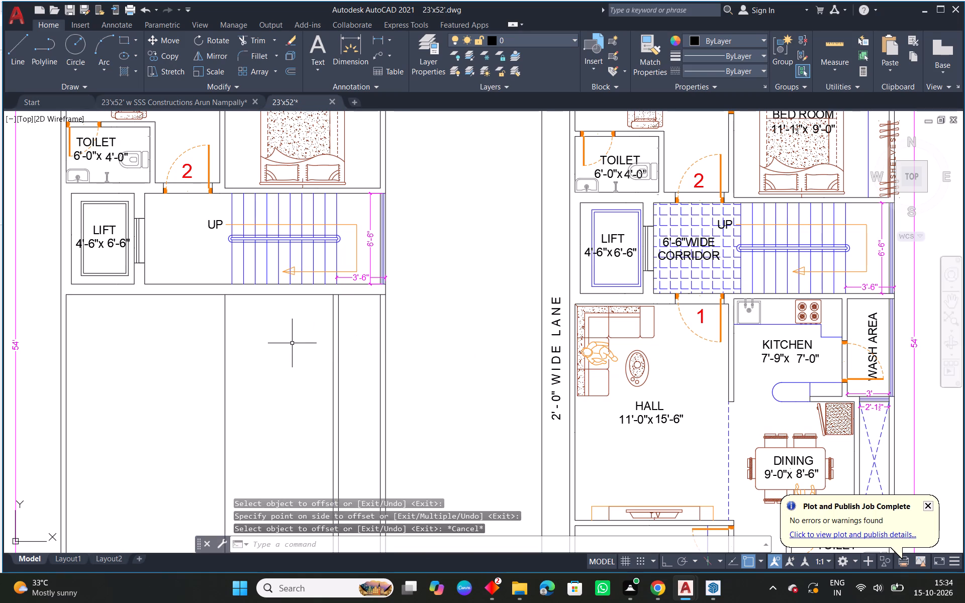
Offset the kitchen's west line 4.5" toward the hall to form the partition's second face.
text(O 4.5)
key(space)
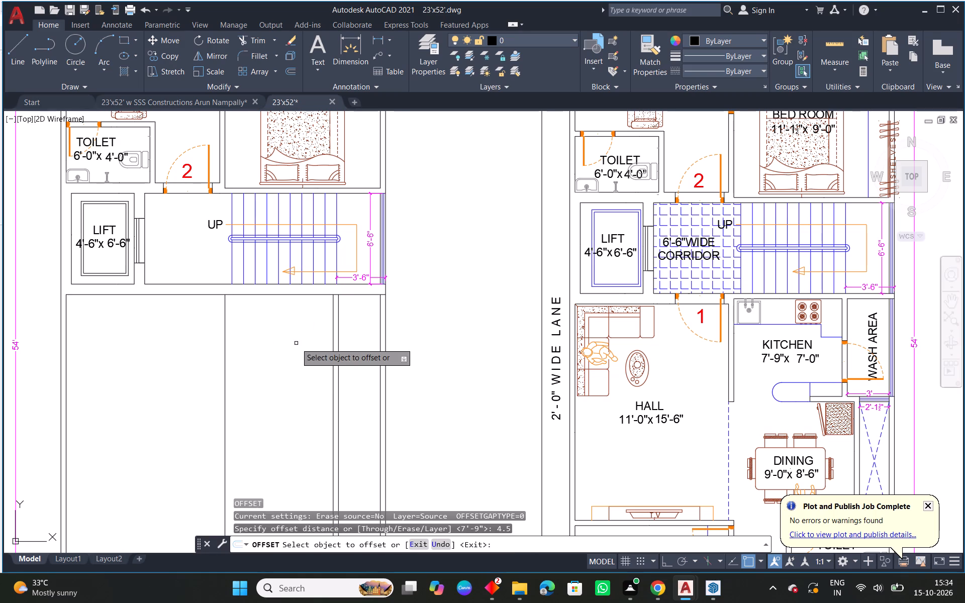
click(224, 357)
click(145, 363)
key(Escape)
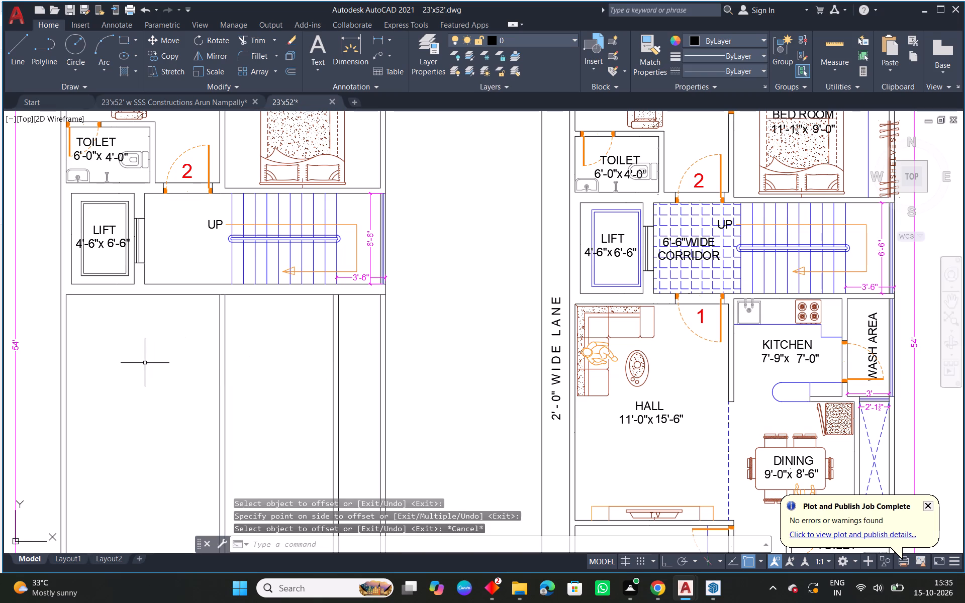
Offset the lower unit's top wall line 7' downward for the kitchen depth.
text(O)
key(space)
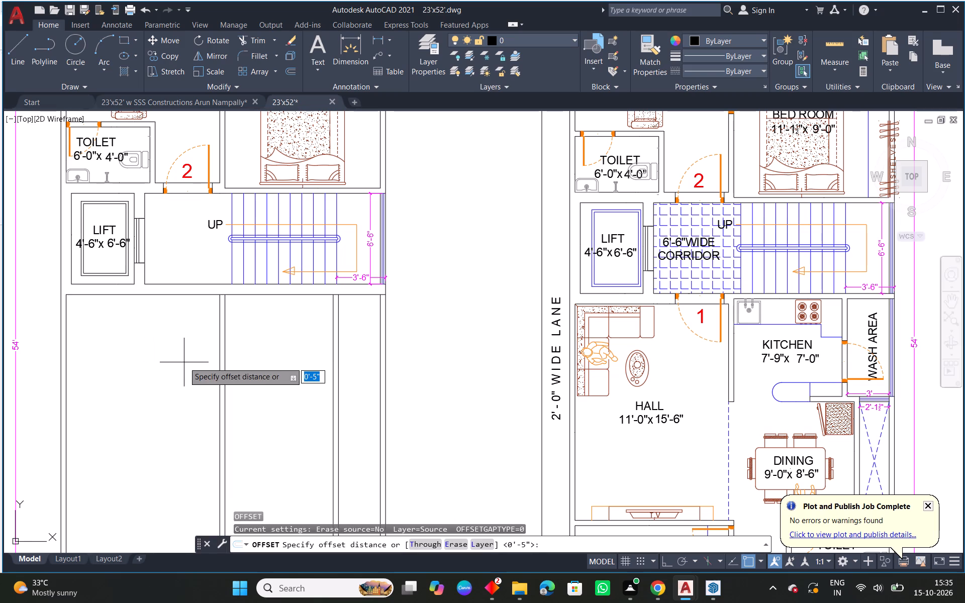
text(7'')
key(BackSpace)
key(Return)
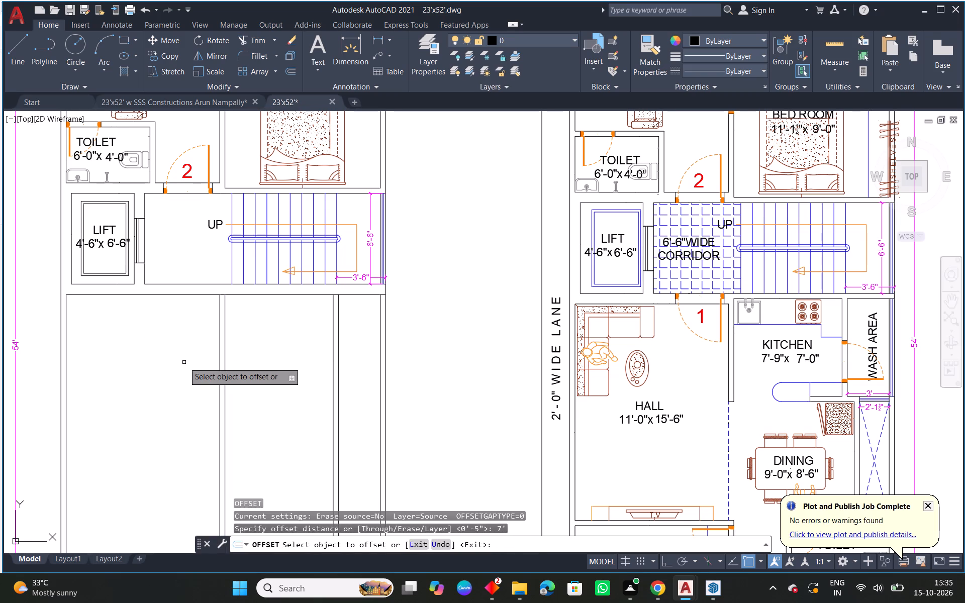
click(255, 294)
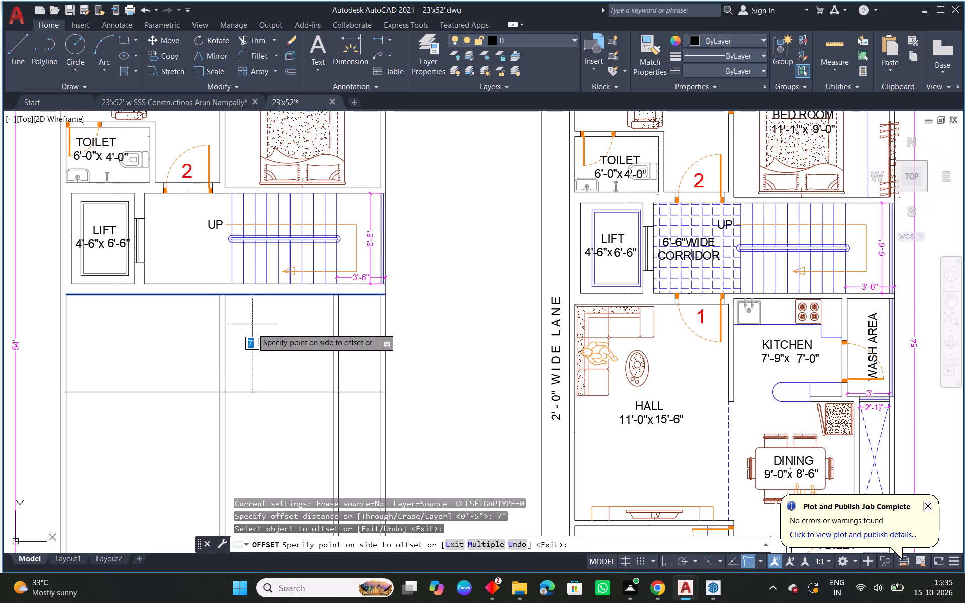
click(251, 343)
key(Escape)
Trim the lower unit's top wall line where it crosses the thickness of the kitchen and wash area partitions.
scroll(217, 285, up, 3)
middle_drag(243, 329, 296, 324)
text(TR)
key(space)
key(space)
click(289, 320)
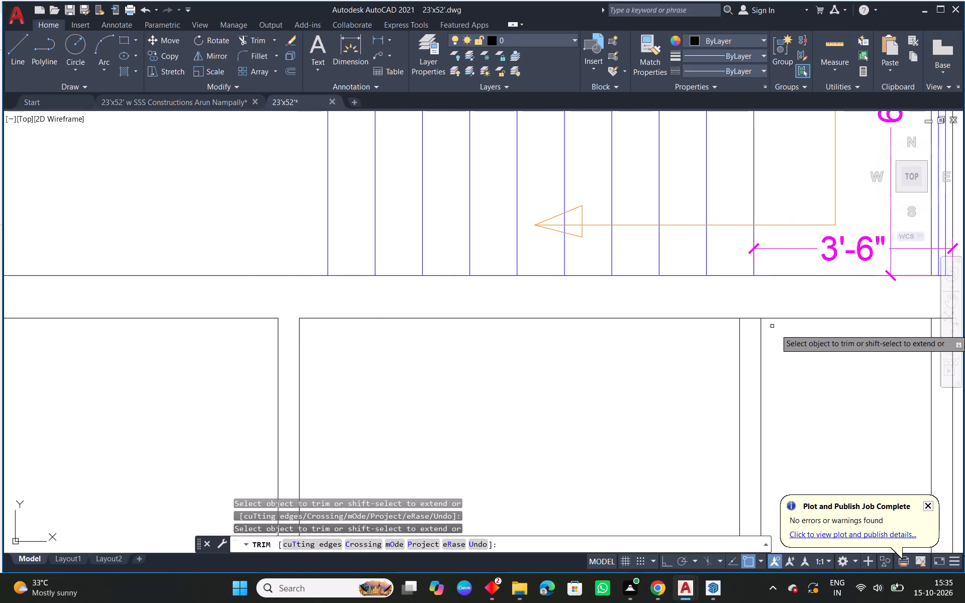
click(749, 317)
Trim the line at the kitchen's lower edge out of the thickness of both vertical partitions.
scroll(745, 340, down, 3)
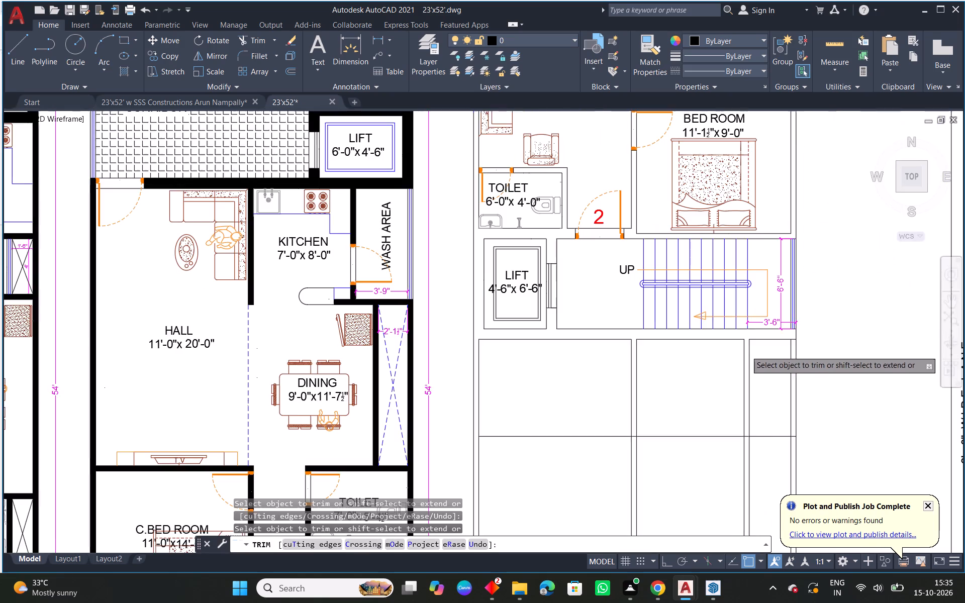
middle_drag(790, 369, 605, 338)
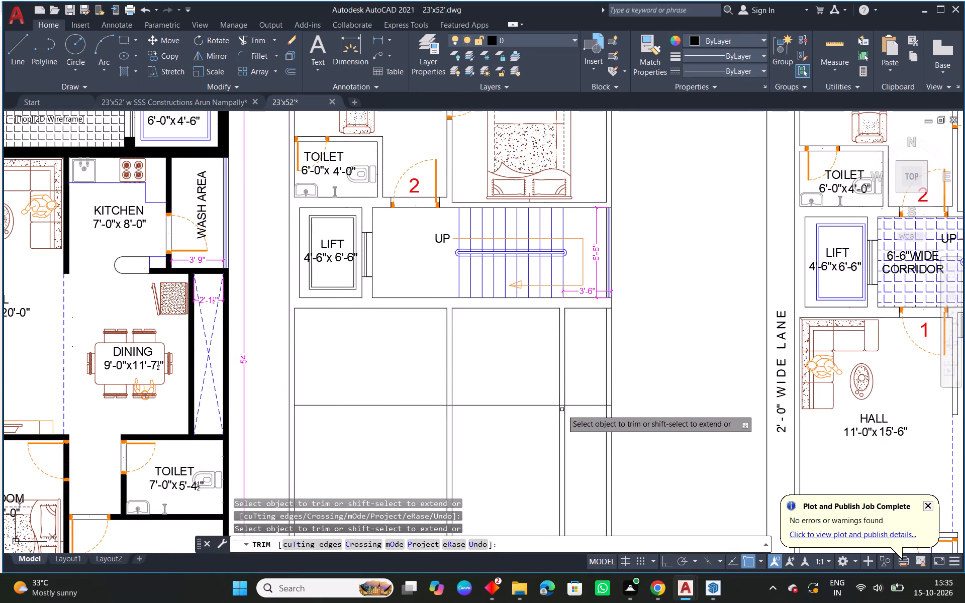
scroll(562, 407, up, 1)
click(562, 404)
middle_drag(499, 419, 519, 413)
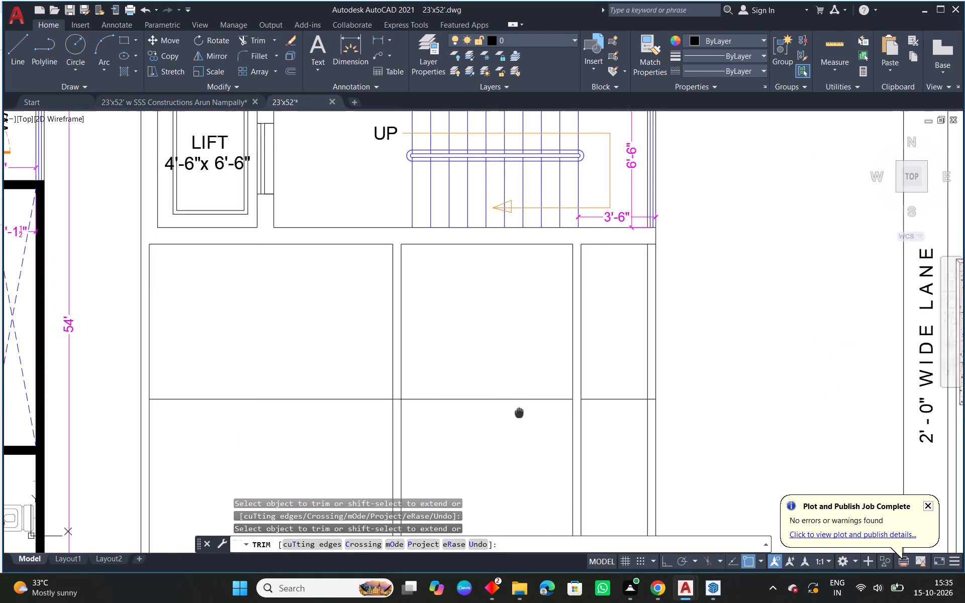
middle_drag(519, 413, 587, 388)
scroll(473, 386, up, 1)
click(467, 366)
key(Escape)
Offset the kitchen's lower line 4.5" downward to form the wall's second face.
scroll(548, 389, down, 4)
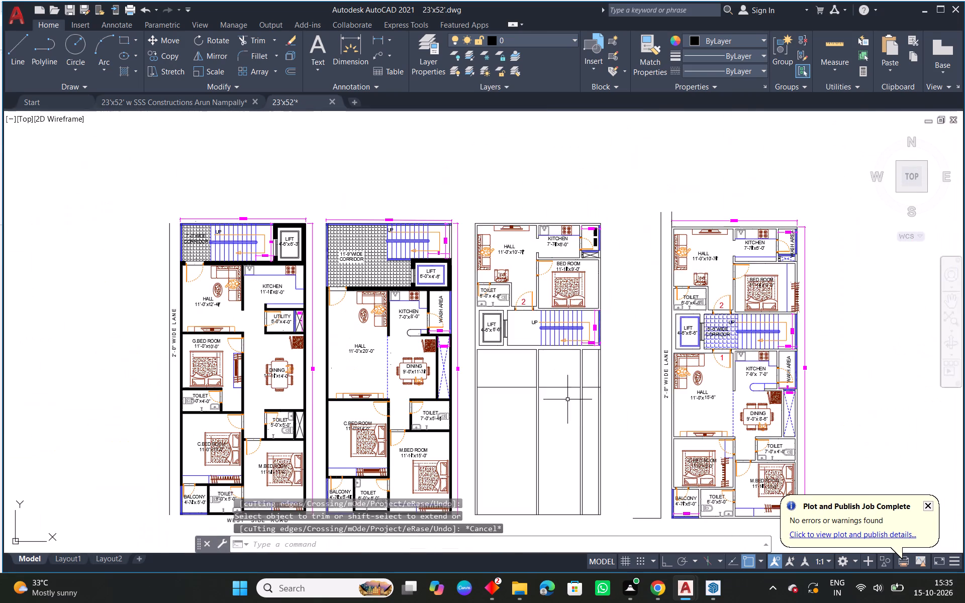
middle_drag(627, 408, 524, 376)
scroll(524, 376, up, 1)
text(O)
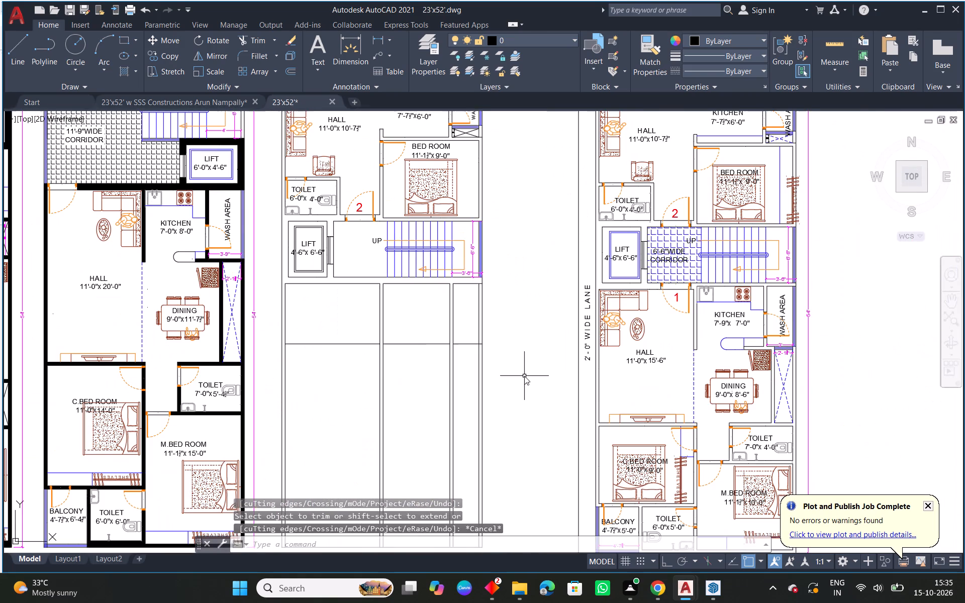
key(space)
key(space)
key(Escape)
text(O 4.5)
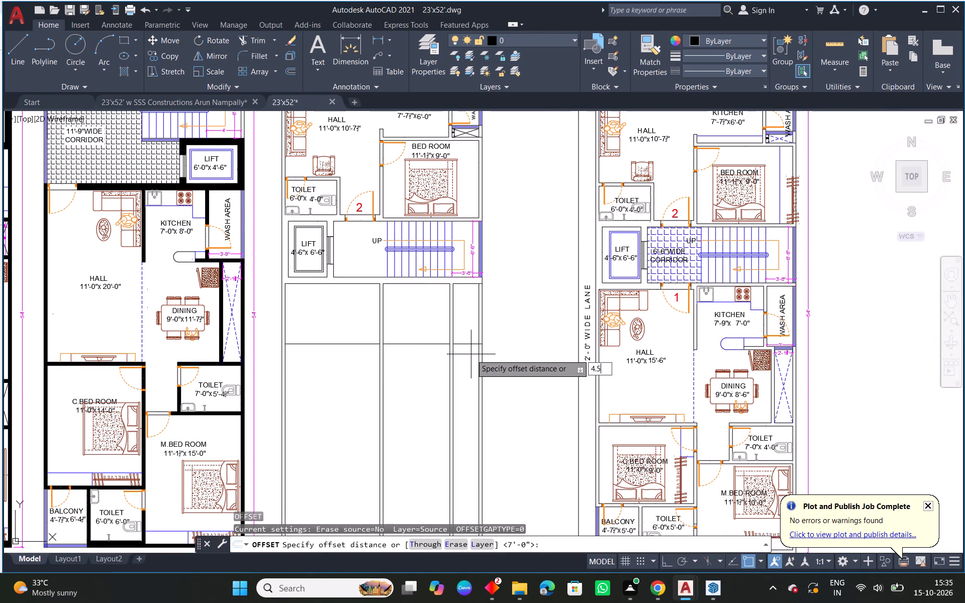
key(Return)
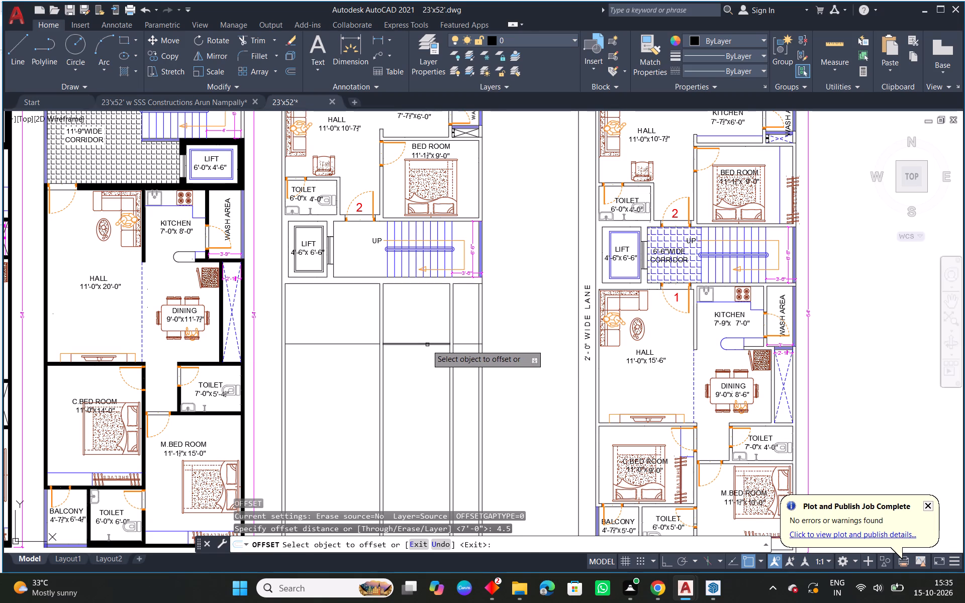
click(427, 345)
click(422, 365)
key(Escape)
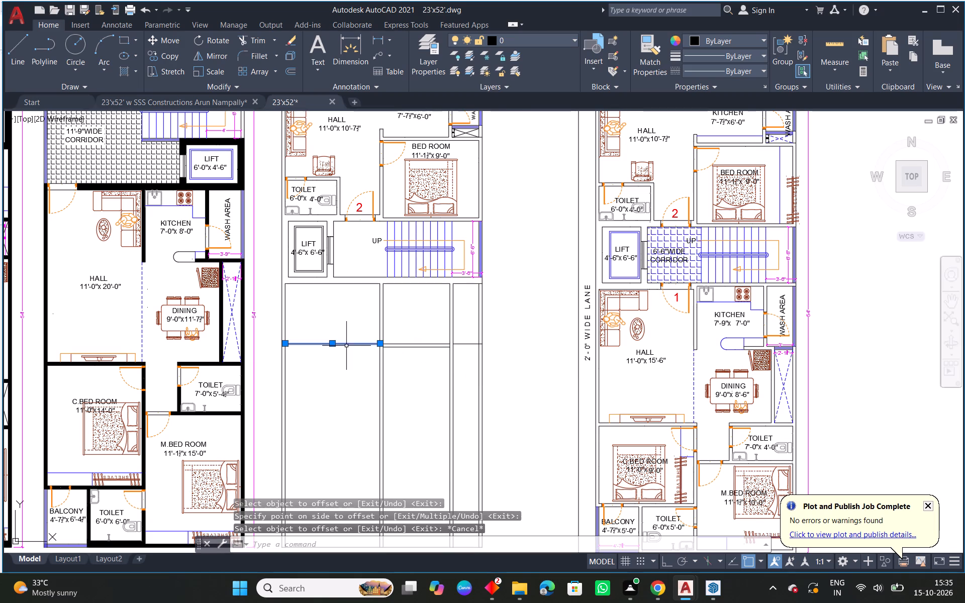
Erase the leftover segment of the kitchen's lower line that crosses the hall.
click(346, 346)
right_click(369, 334)
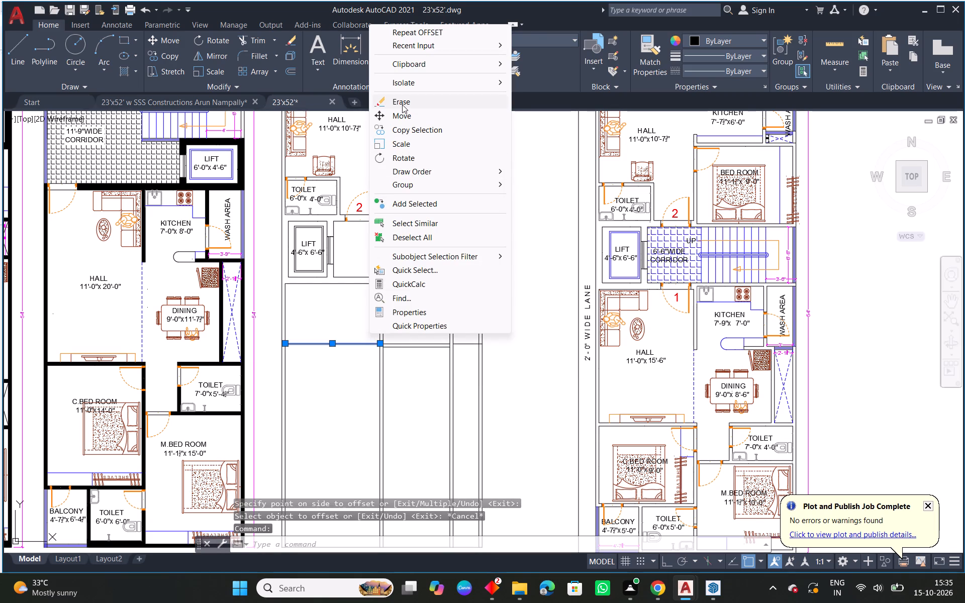
click(402, 104)
Extend the lower face line of the kitchen's bottom wall west to the hall side of the partition.
scroll(363, 363, up, 1)
middle_drag(444, 356, 325, 355)
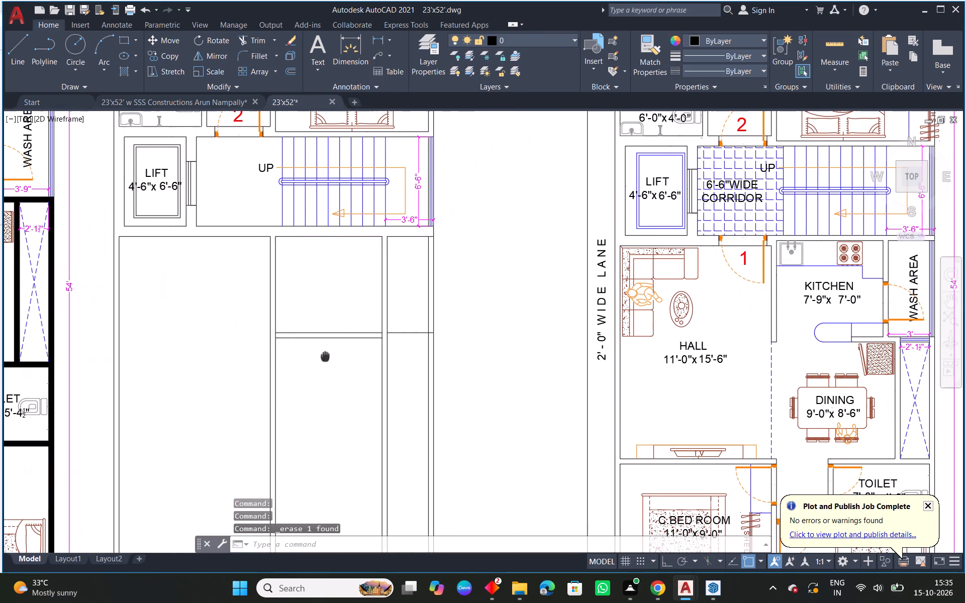
middle_drag(325, 355, 324, 356)
key(Escape)
middle_drag(308, 358, 385, 353)
text(EX)
key(space)
click(363, 333)
key(Escape)
Trim the partition's kitchen-side line between the two faces of the kitchen's bottom wall to open the junction.
scroll(349, 329, up, 3)
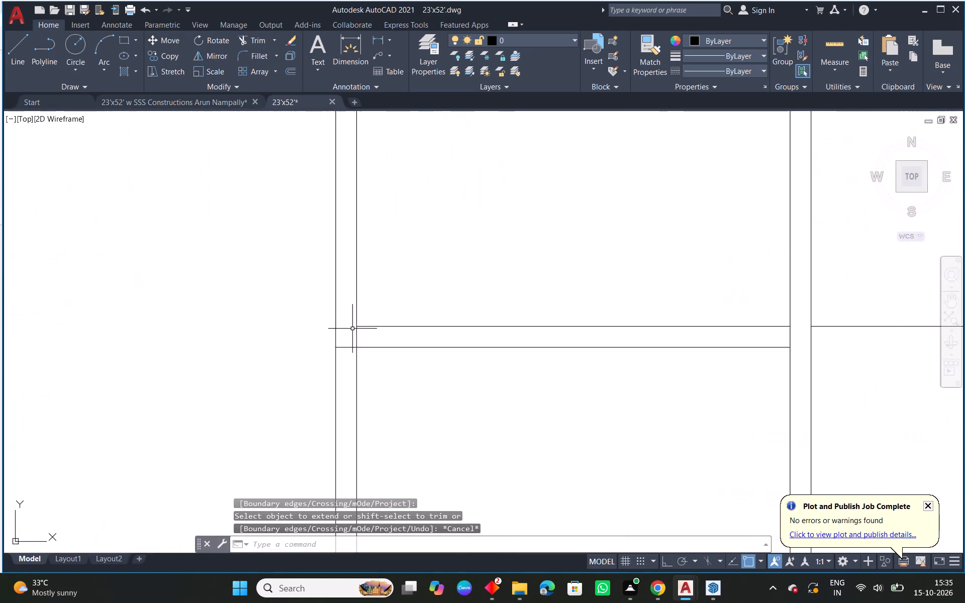
text(TR)
key(space)
key(space)
click(356, 341)
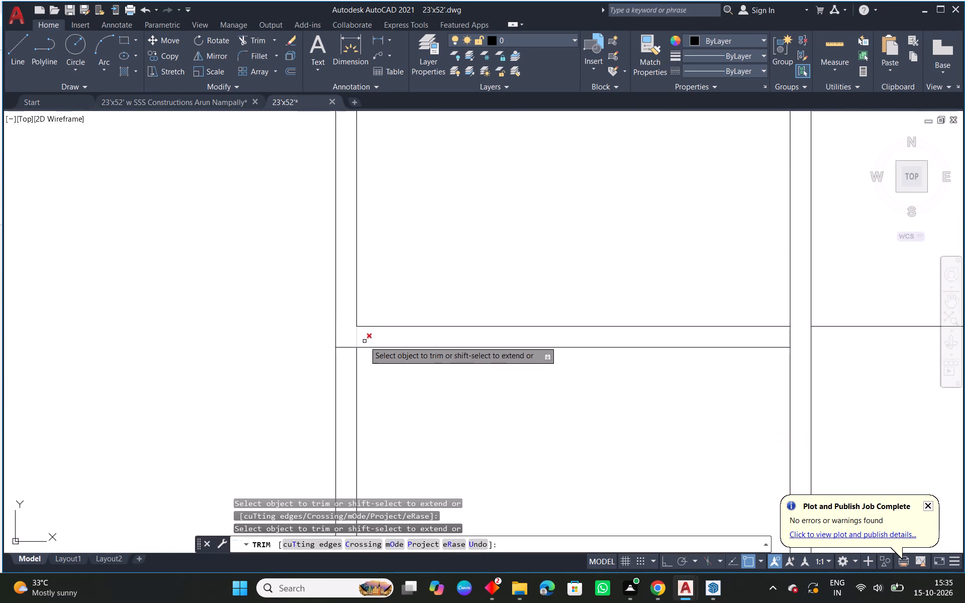
key(Escape)
scroll(388, 344, down, 3)
scroll(387, 348, up, 3)
text(TR)
key(space)
key(space)
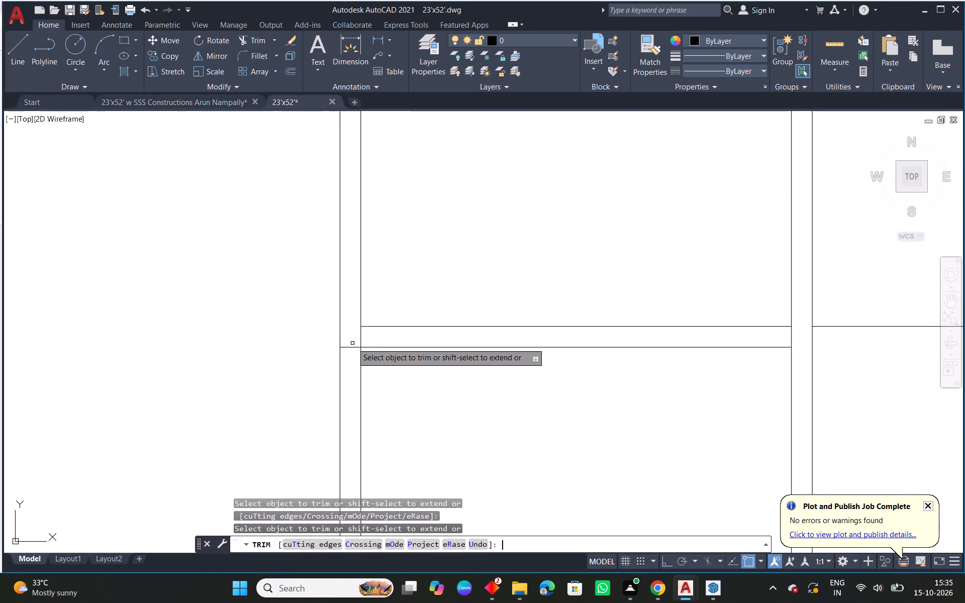
click(360, 338)
scroll(379, 350, down, 4)
middle_drag(415, 397, 397, 330)
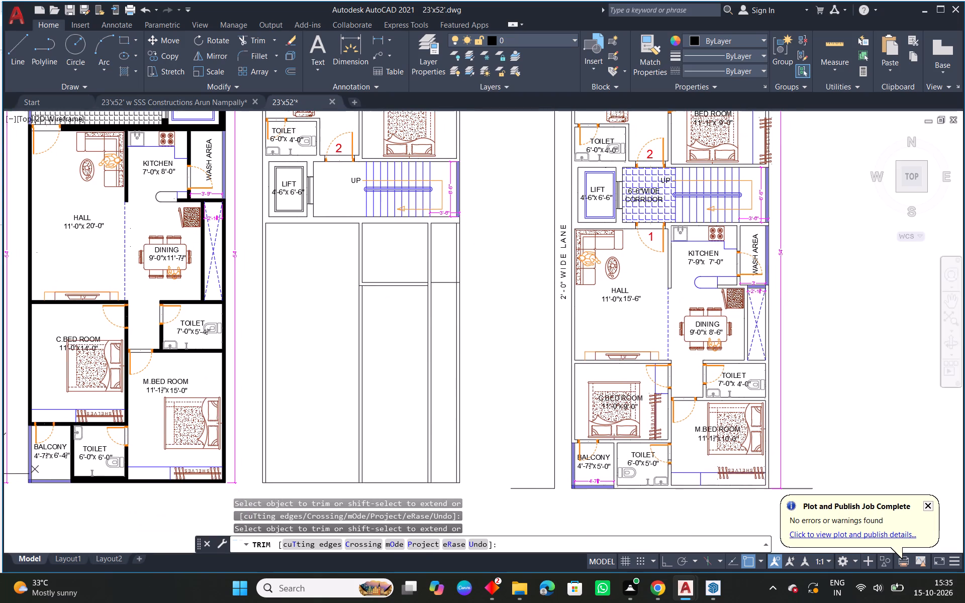
key(Escape)
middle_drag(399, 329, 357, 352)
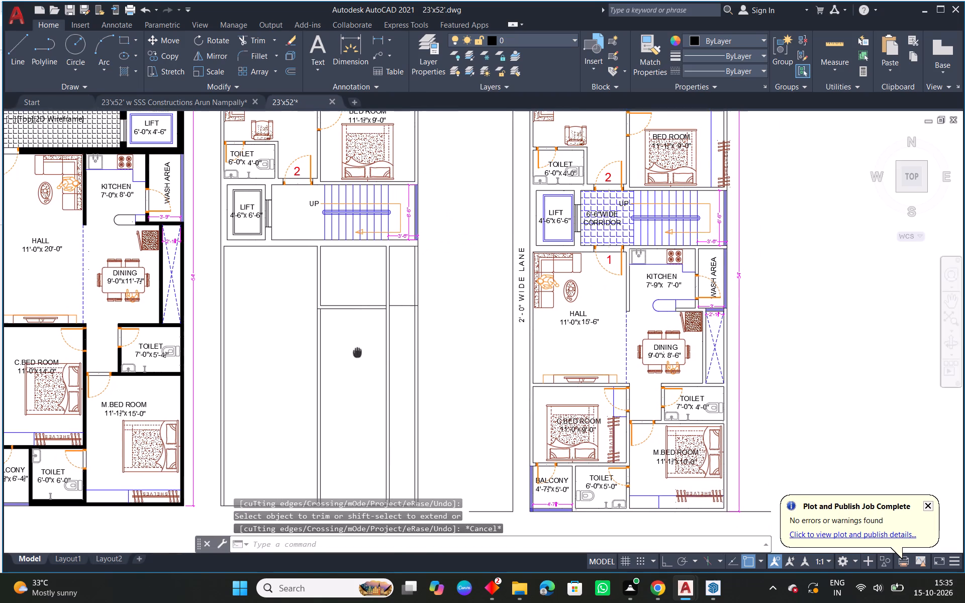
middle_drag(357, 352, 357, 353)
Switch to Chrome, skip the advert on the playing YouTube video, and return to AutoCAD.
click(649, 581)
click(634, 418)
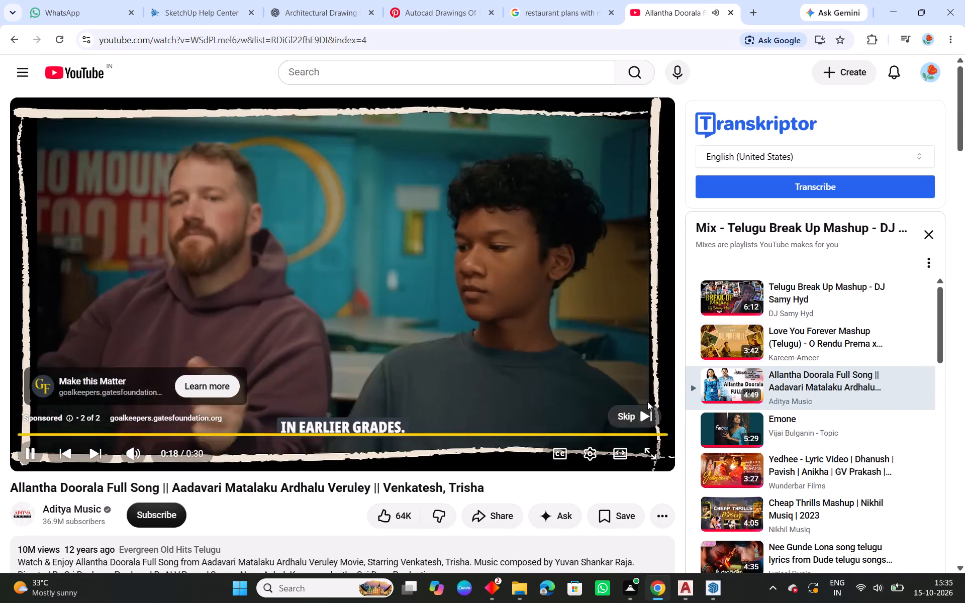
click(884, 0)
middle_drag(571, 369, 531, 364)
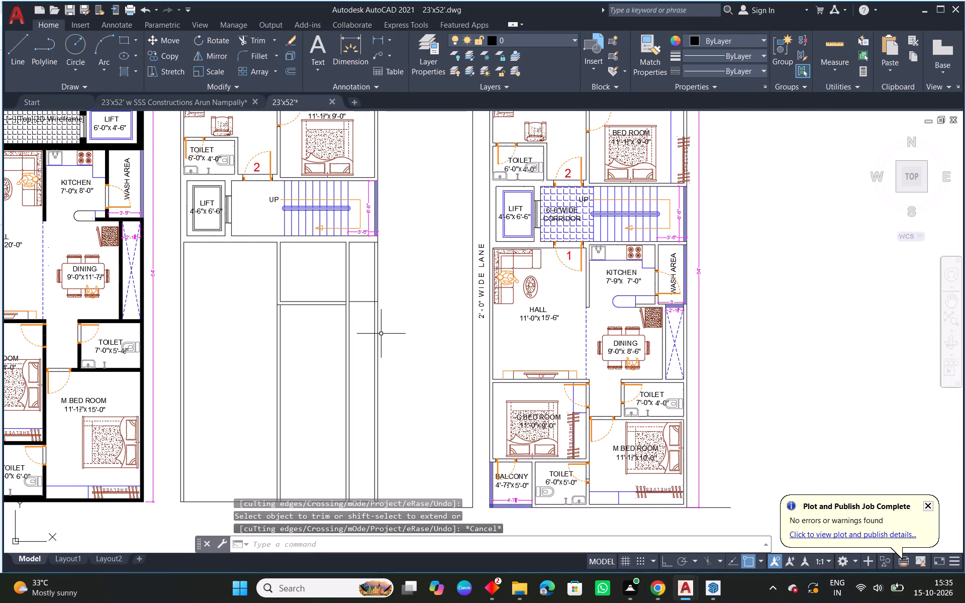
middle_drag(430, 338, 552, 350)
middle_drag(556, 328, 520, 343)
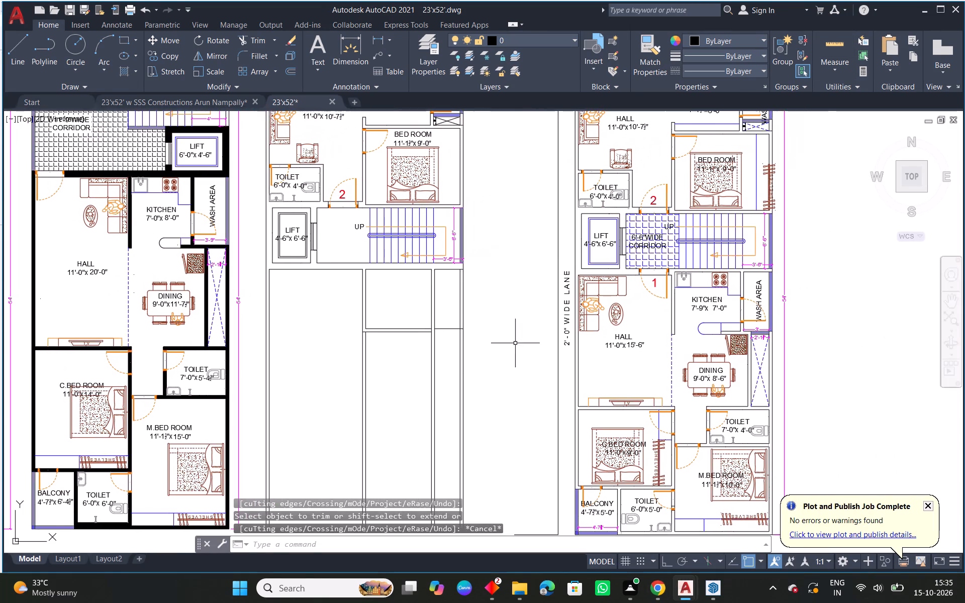
Offset the wash area's bottom line 4.5 inches downward to form the wall's second face.
scroll(408, 338, up, 1)
middle_drag(536, 349, 382, 339)
scroll(321, 328, up, 1)
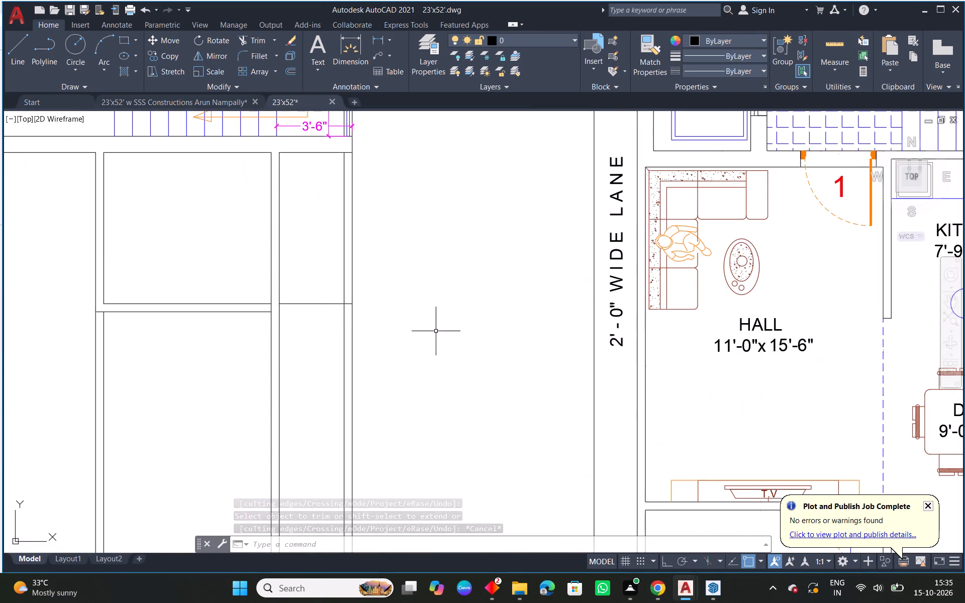
middle_drag(445, 331, 329, 331)
scroll(329, 331, down, 1)
scroll(251, 320, up, 1)
middle_drag(320, 332, 380, 346)
text(O 4.5)
key(Return)
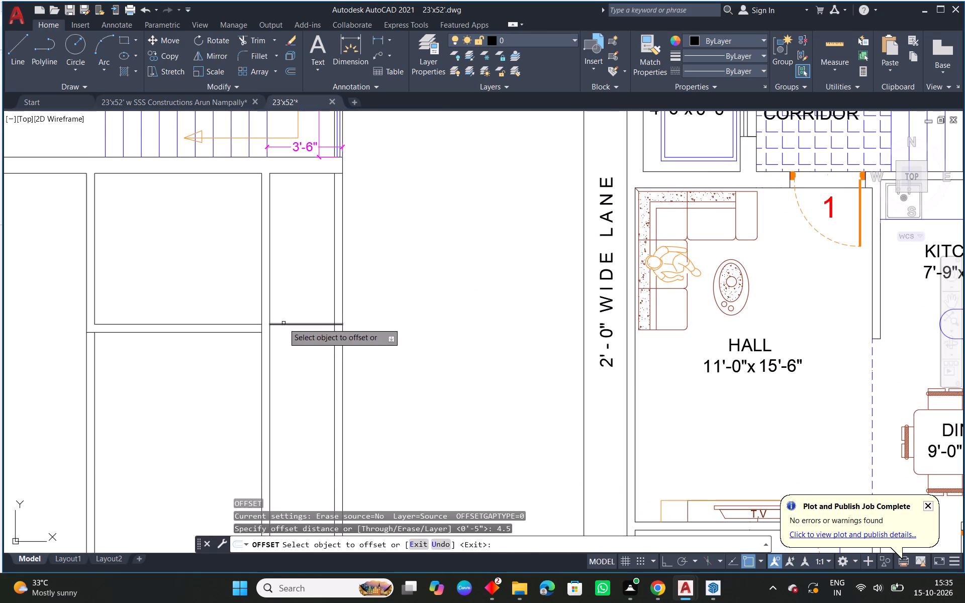
click(283, 323)
click(279, 351)
key(Escape)
scroll(329, 325, up, 2)
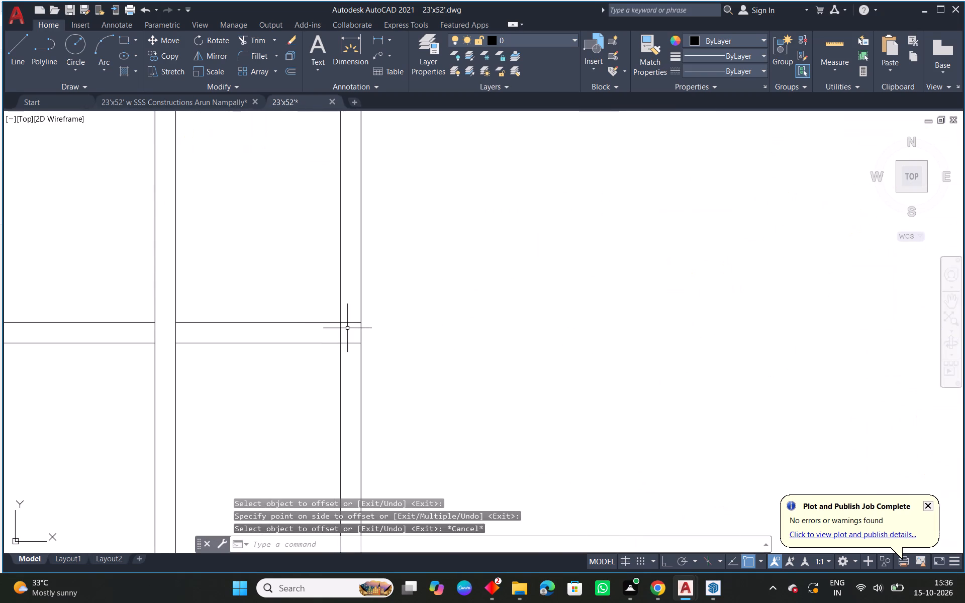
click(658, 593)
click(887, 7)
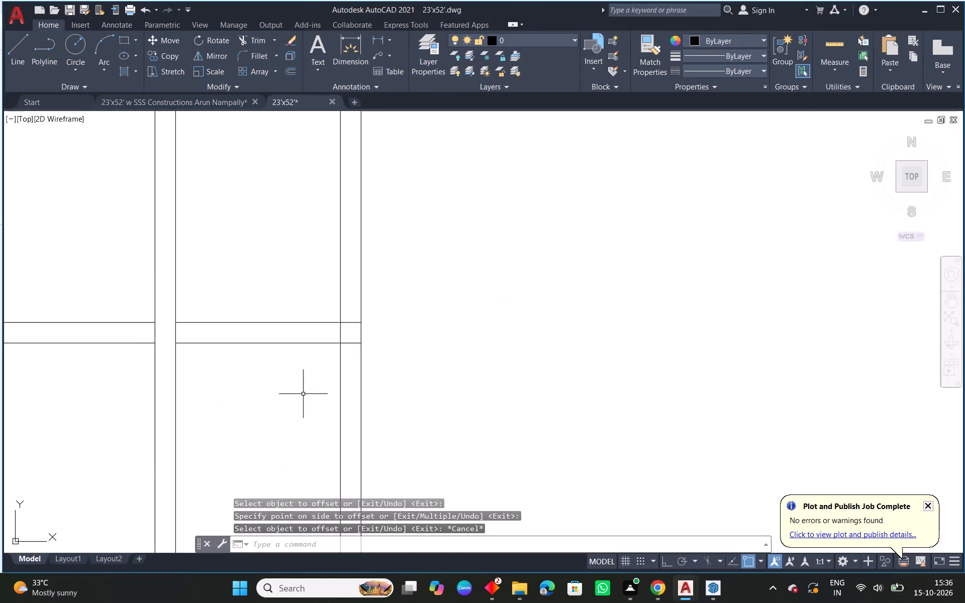
Trim the wash area's bottom wall lines where they meet the outer wall and the kitchen partition to open both junctions.
middle_drag(306, 394, 405, 404)
key(t)
key(r)
key(space)
key(space)
click(447, 354)
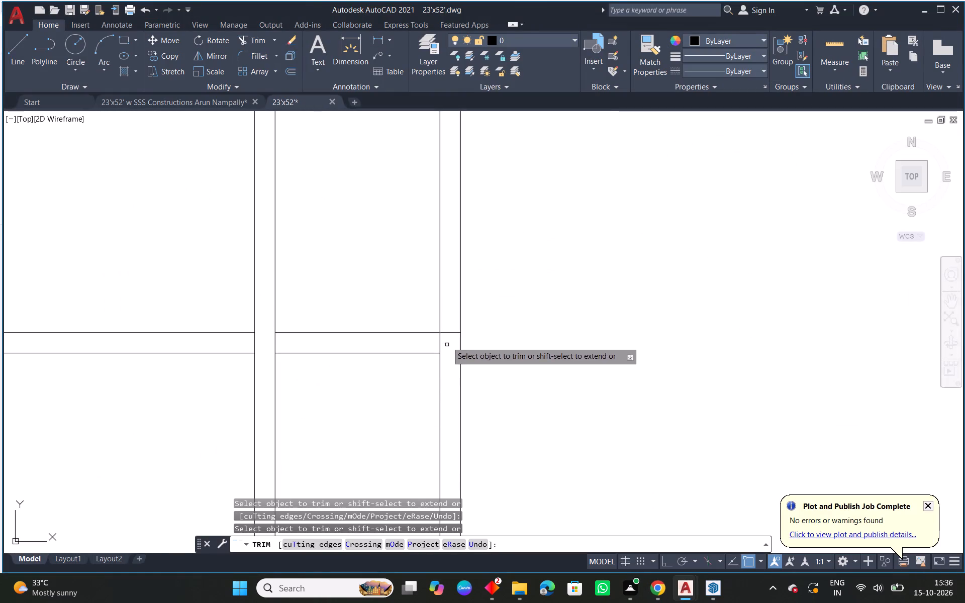
click(447, 330)
click(444, 335)
click(438, 339)
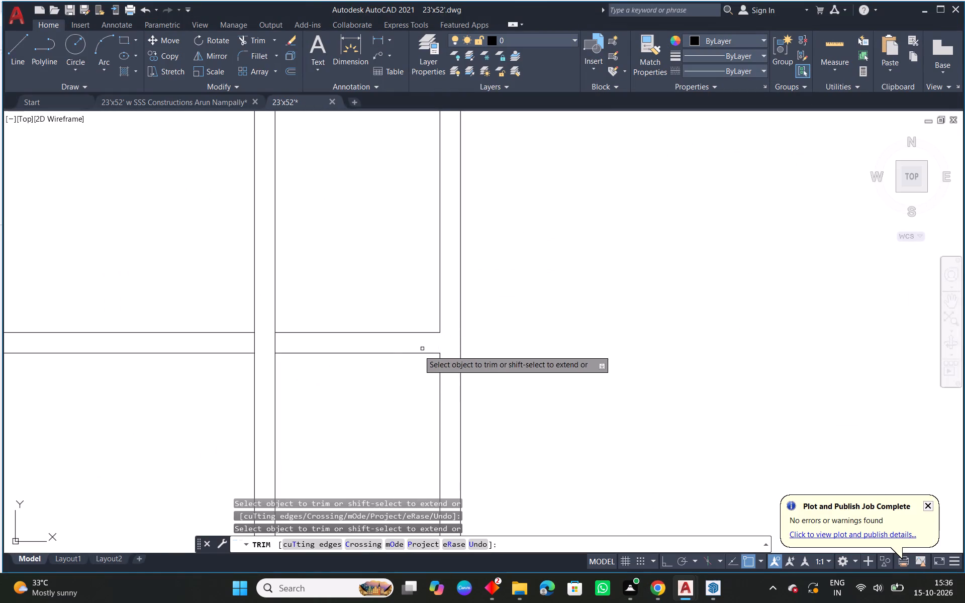
click(275, 343)
click(254, 343)
key(Escape)
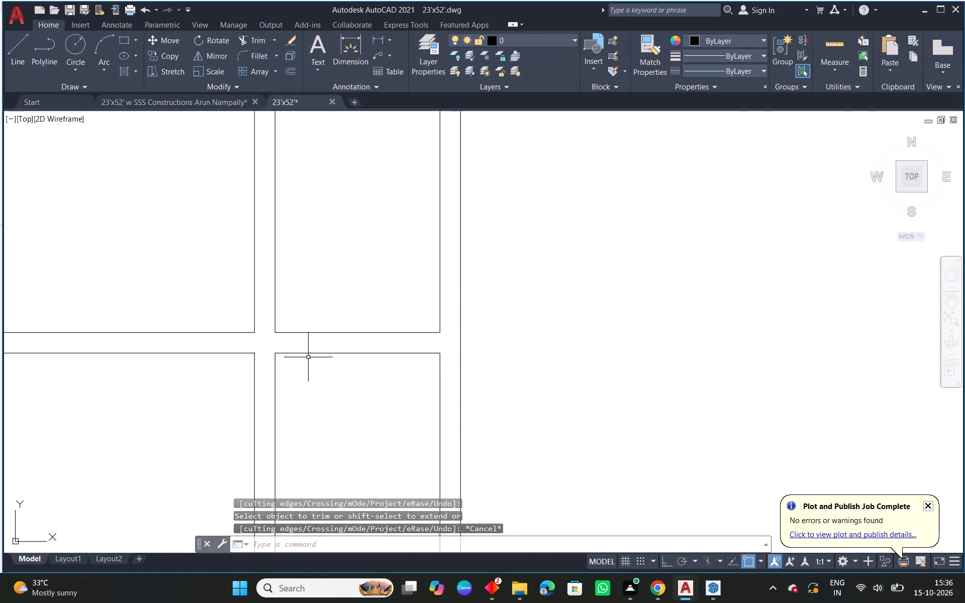
Extend the upper face line of the wash area's bottom wall east to the outer wall's outer face.
scroll(338, 359, down, 3)
middle_drag(431, 382, 371, 374)
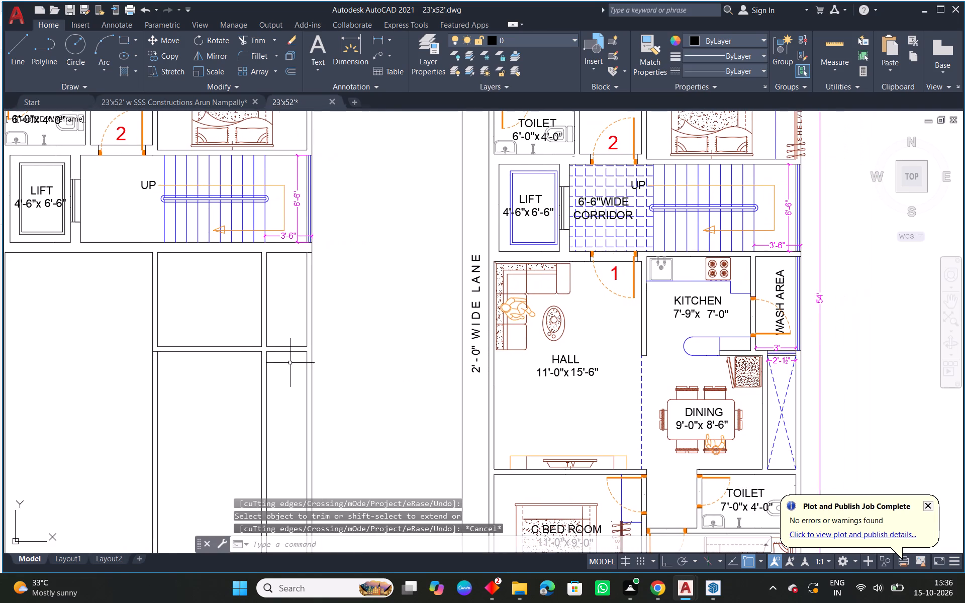
scroll(290, 362, up, 2)
text(EX)
key(space)
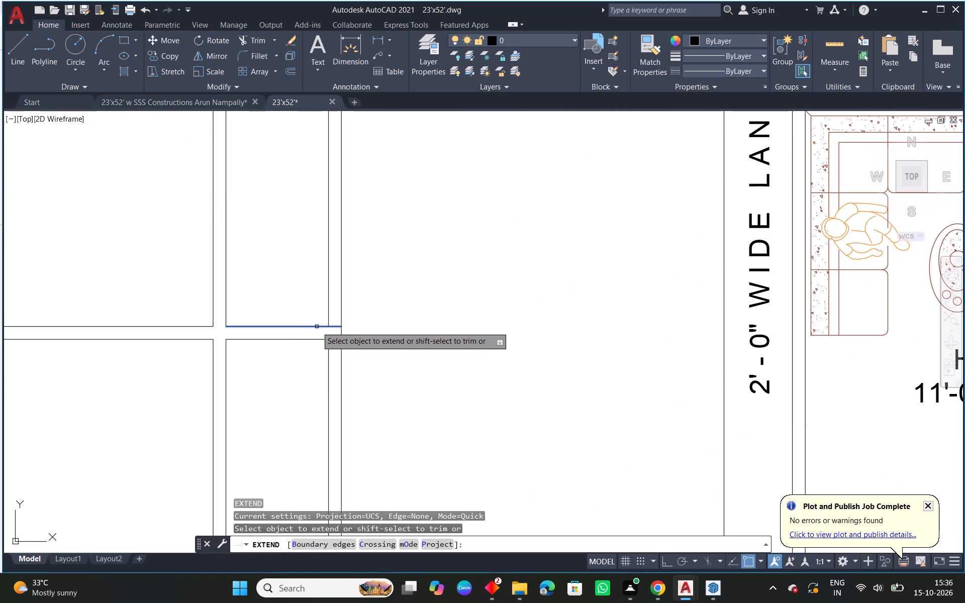
click(317, 327)
key(Escape)
Offset the outer wall's inner face beside the wash area outward twice at 1.5 inches to create the opening's intermediate lines.
scroll(325, 344, down, 2)
middle_drag(363, 350, 421, 363)
text(O 1.5)
key(space)
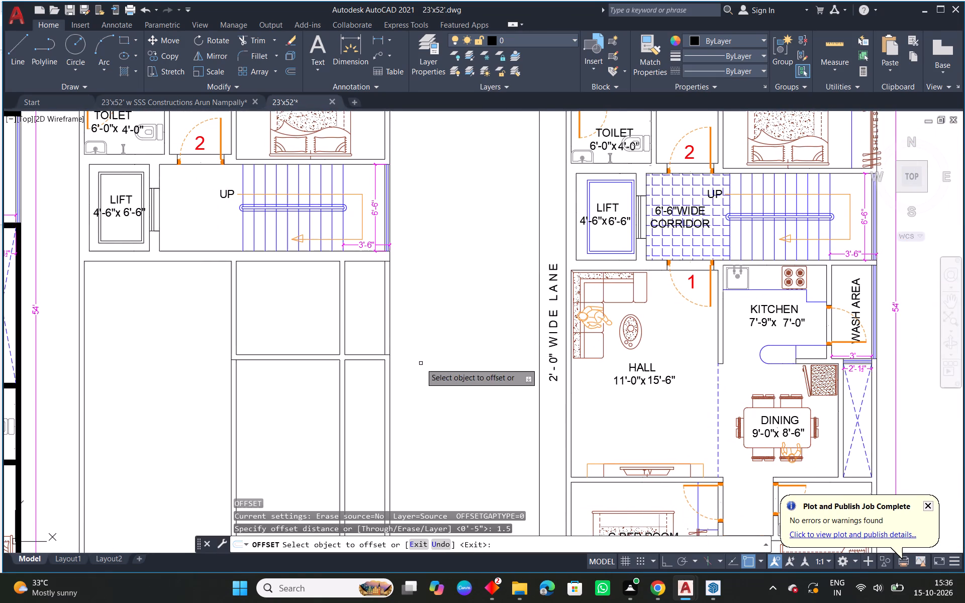
scroll(387, 287, up, 2)
click(378, 309)
click(385, 307)
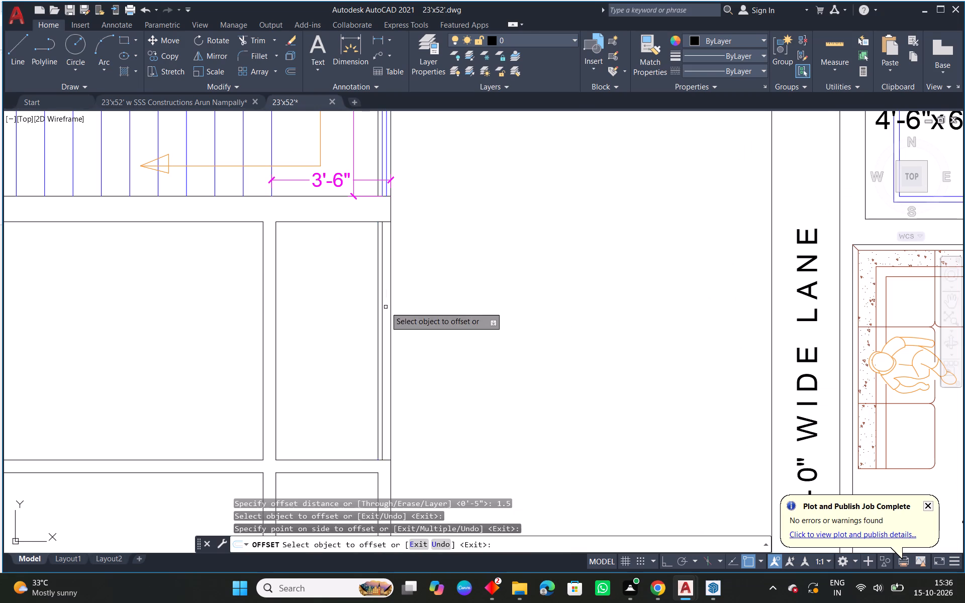
scroll(383, 307, up, 1)
click(380, 311)
click(392, 308)
scroll(447, 295, down, 3)
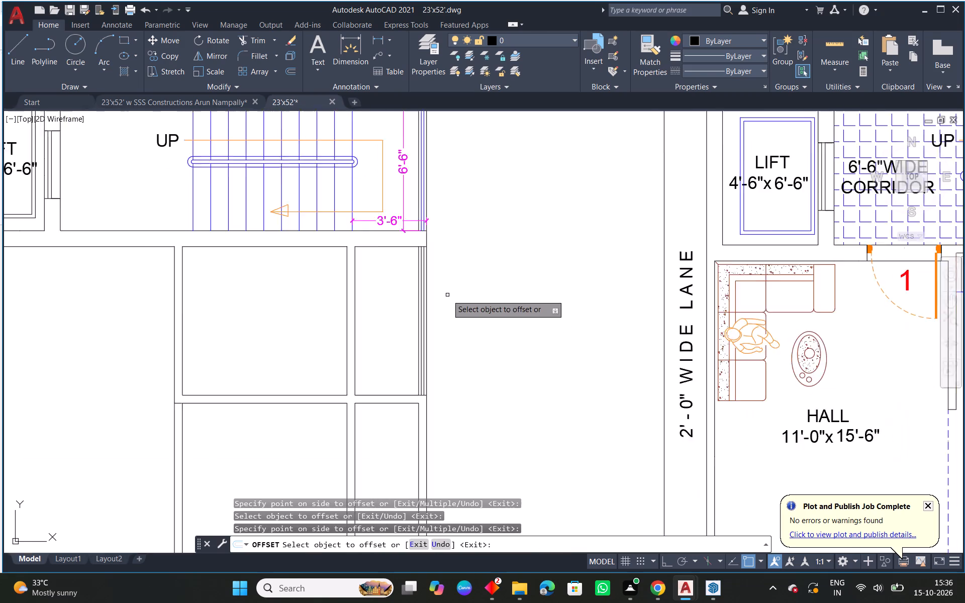
key(Escape)
Move the two intermediate lines in the wash area's outer wall to the blue layer.
scroll(437, 267, up, 5)
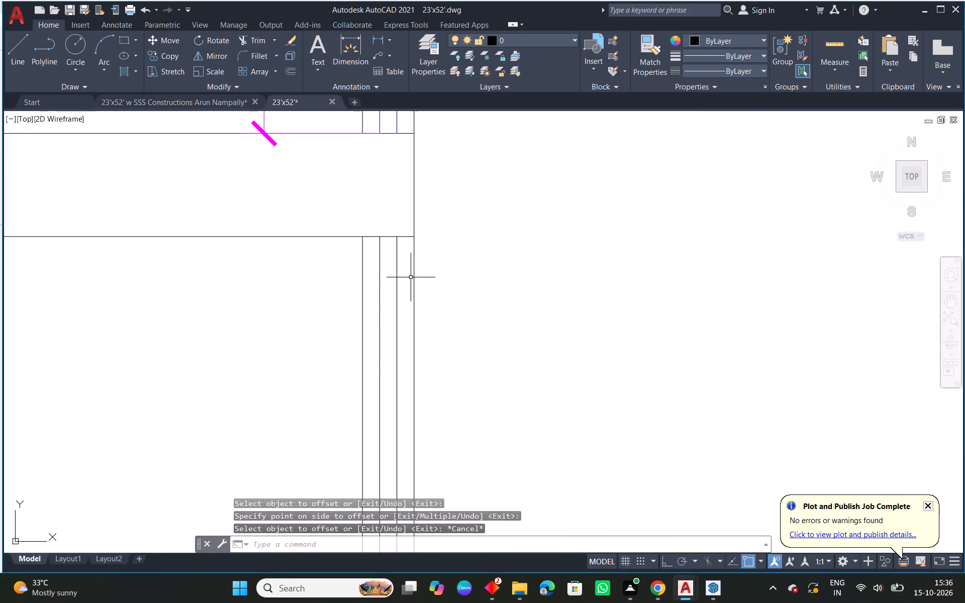
scroll(411, 277, up, 1)
click(400, 281)
click(355, 286)
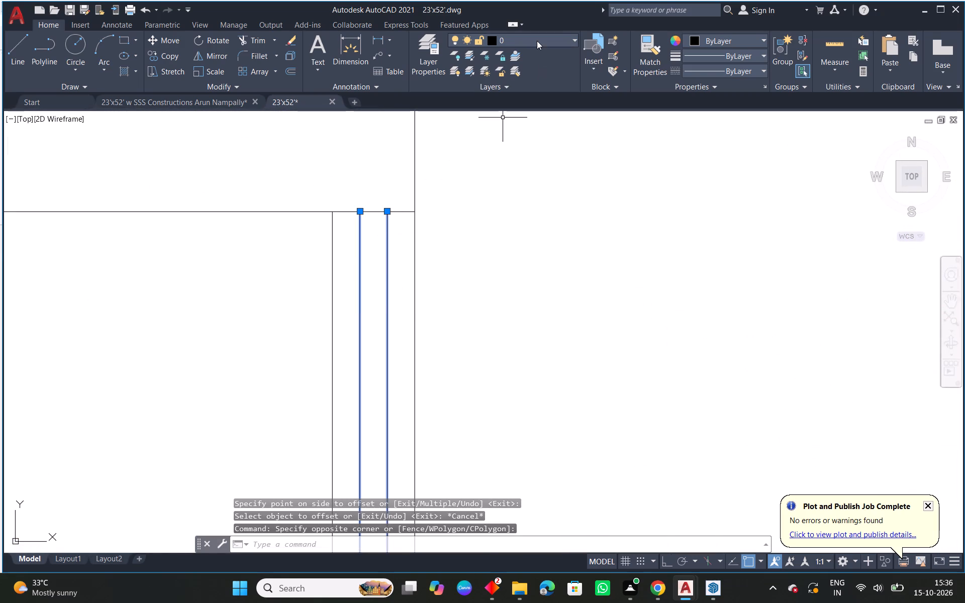
click(537, 41)
click(508, 114)
scroll(459, 259, down, 3)
middle_drag(489, 294, 494, 209)
scroll(494, 209, down, 4)
middle_drag(517, 240, 494, 255)
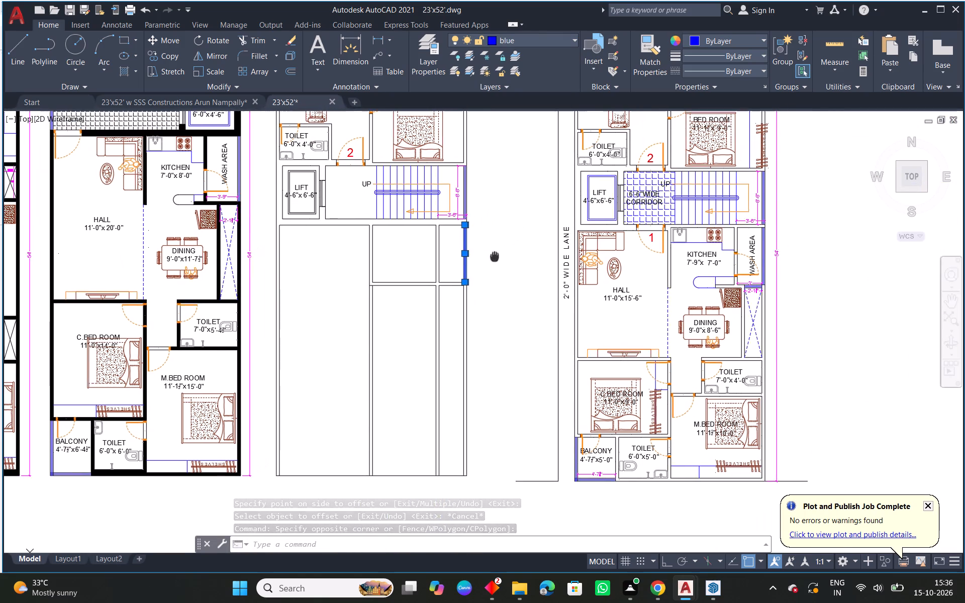
middle_drag(494, 255, 494, 256)
key(Escape)
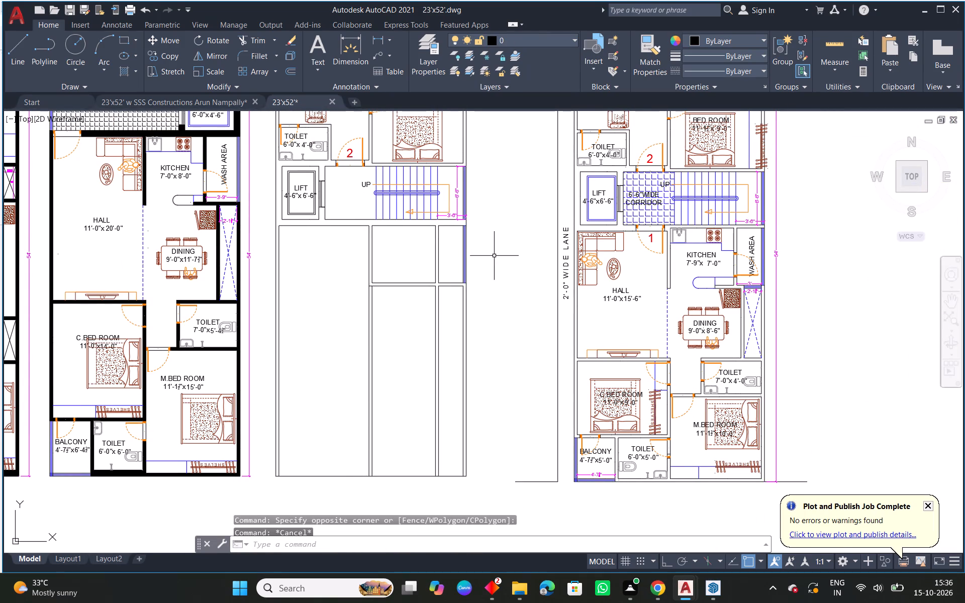
Extend the outer wall's inner face line below the wash area up to the upper face of its bottom wall.
scroll(472, 279, up, 1)
middle_drag(471, 293, 397, 296)
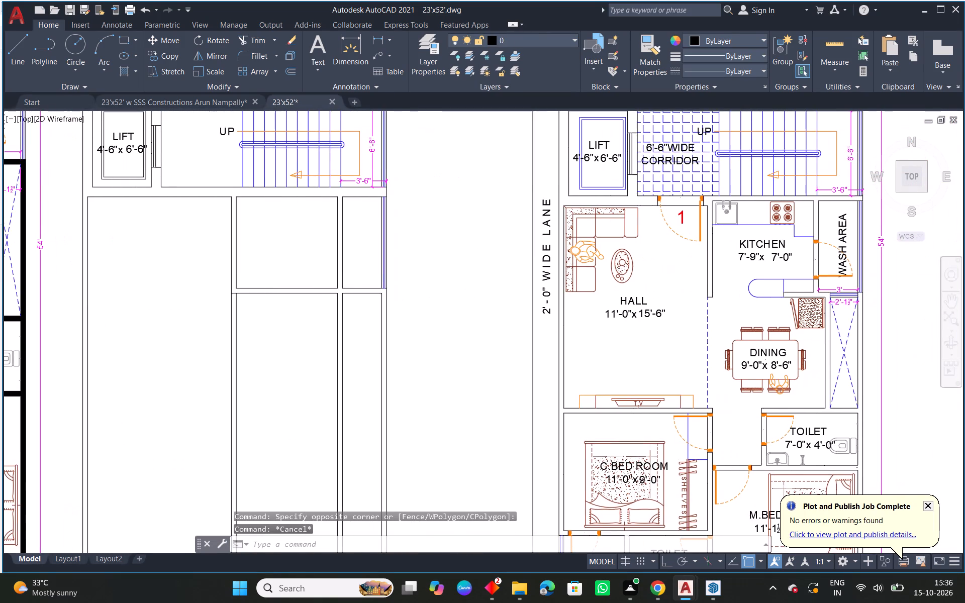
scroll(371, 297, up, 2)
text(EX)
key(space)
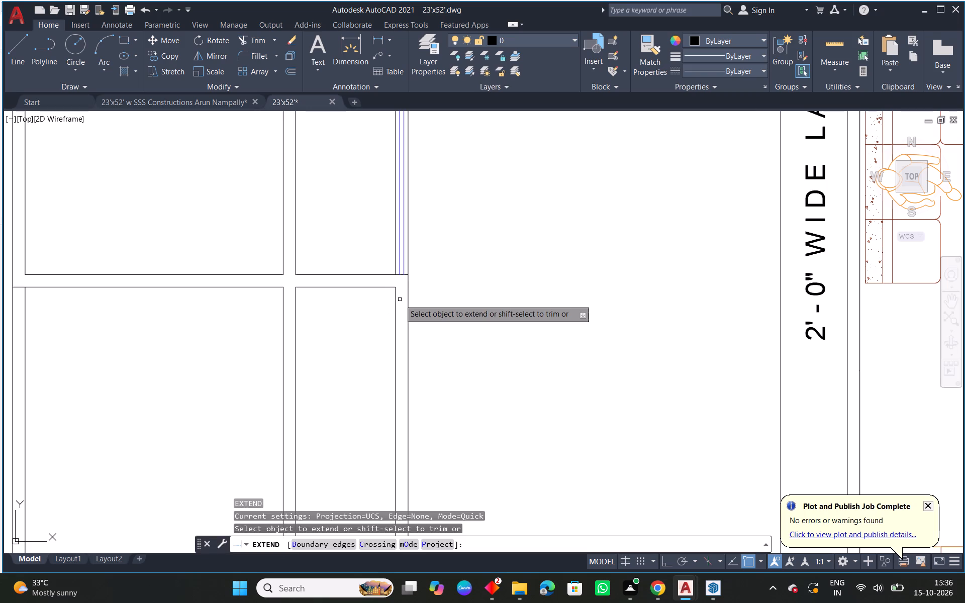
click(396, 301)
key(Escape)
scroll(389, 305, down, 3)
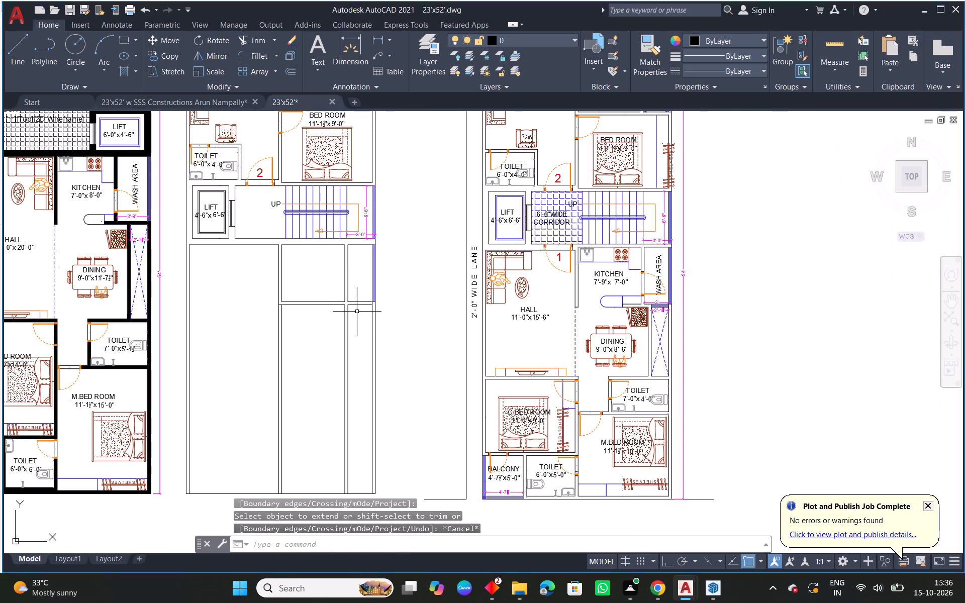
scroll(357, 311, up, 1)
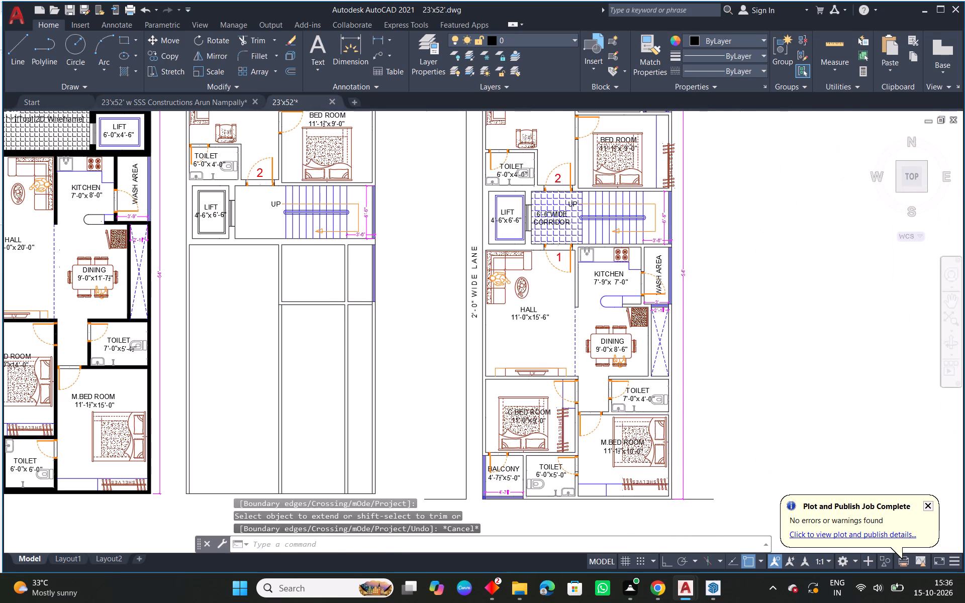
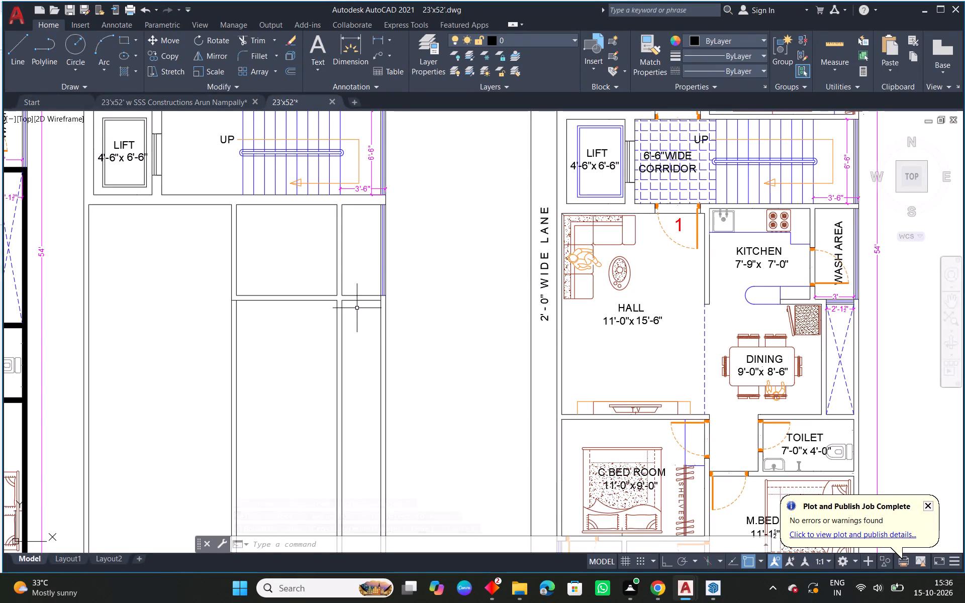
Extend the partition line beside the narrow strip below the wash-area space up to the cross wall.
text(EX)
key(space)
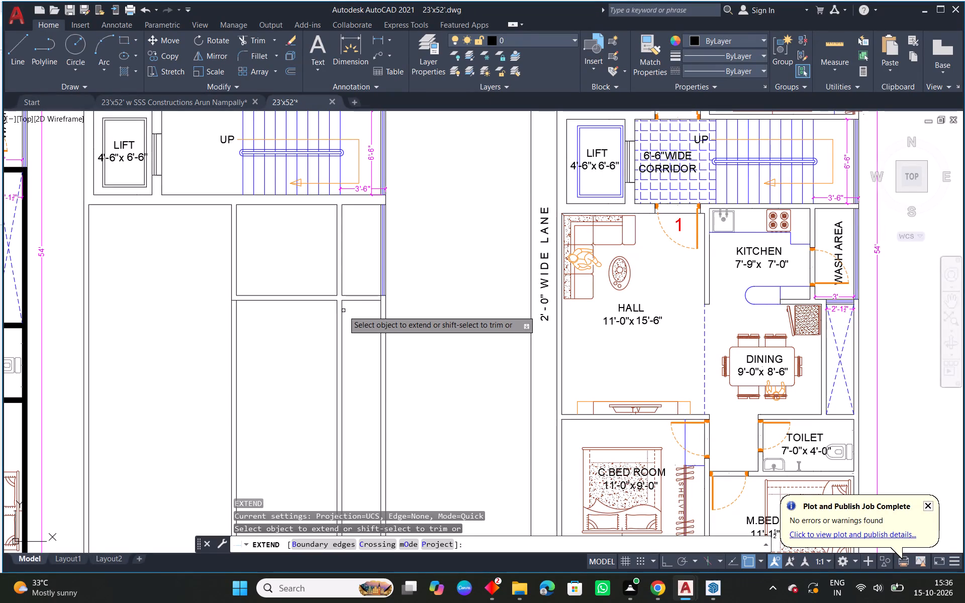
click(343, 309)
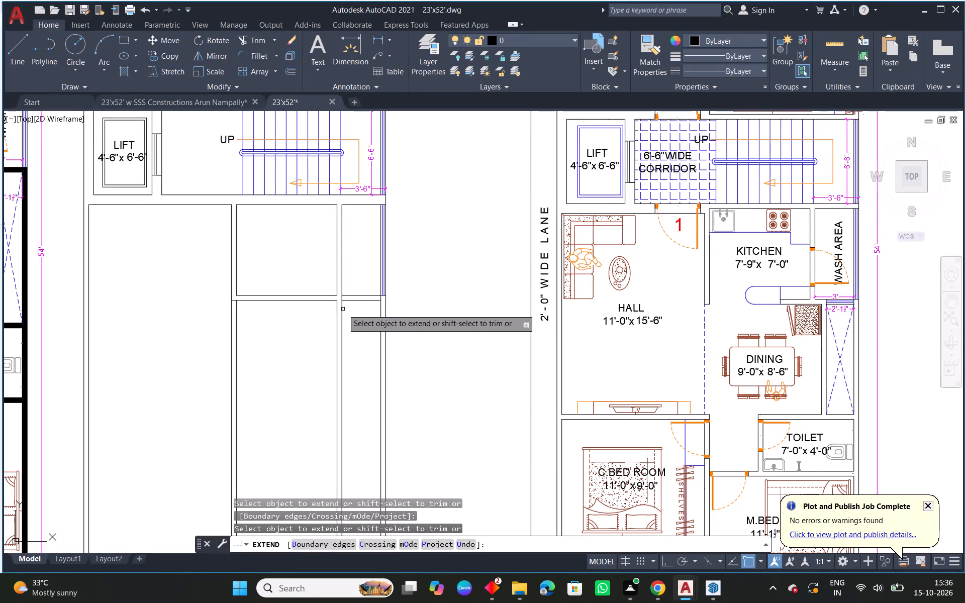
key(Escape)
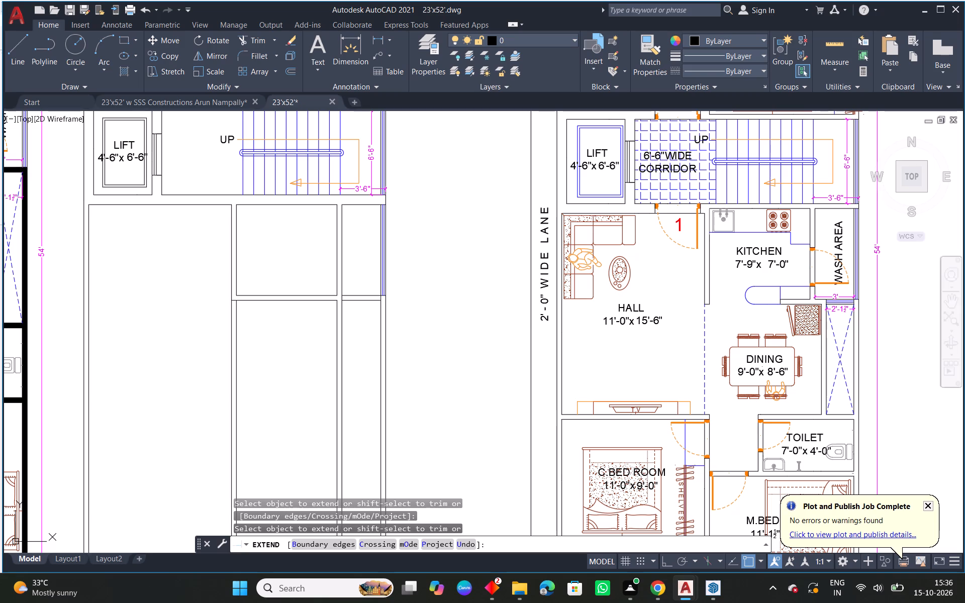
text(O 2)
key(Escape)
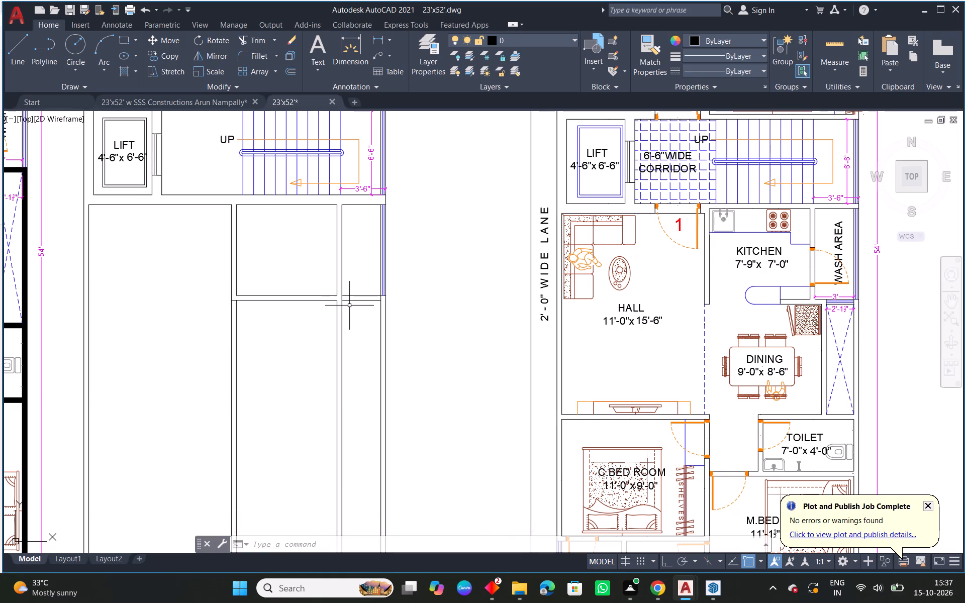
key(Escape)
Offset the cross wall's lower line in the narrow strip 8'6" downward.
text(O 8)
text('')
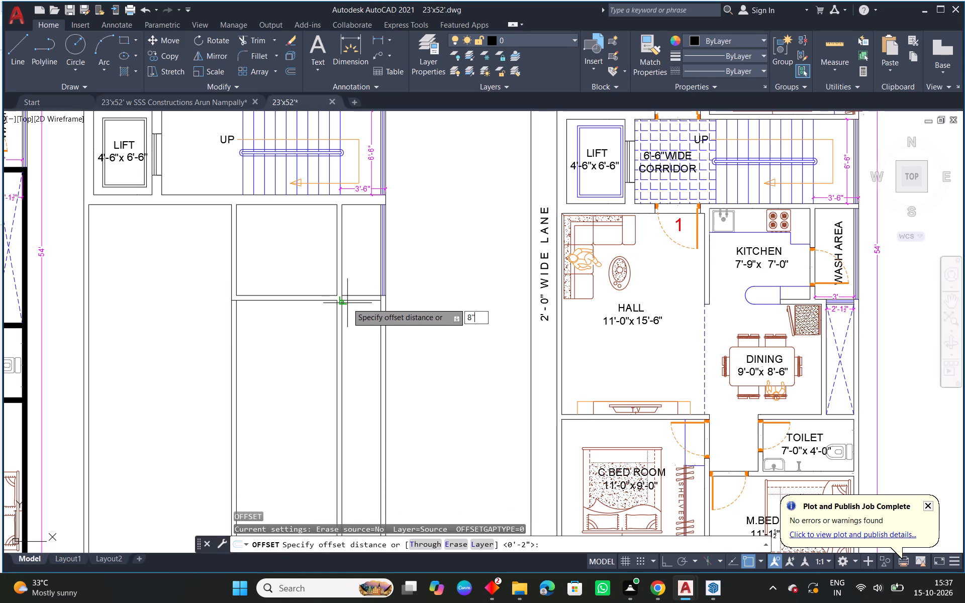
key(BackSpace)
text(6")
key(Return)
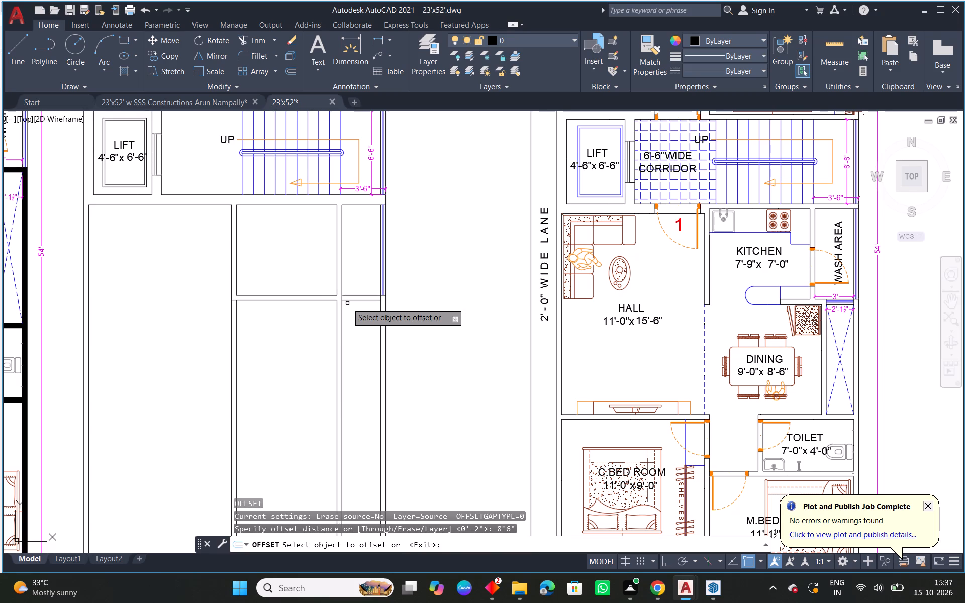
click(353, 299)
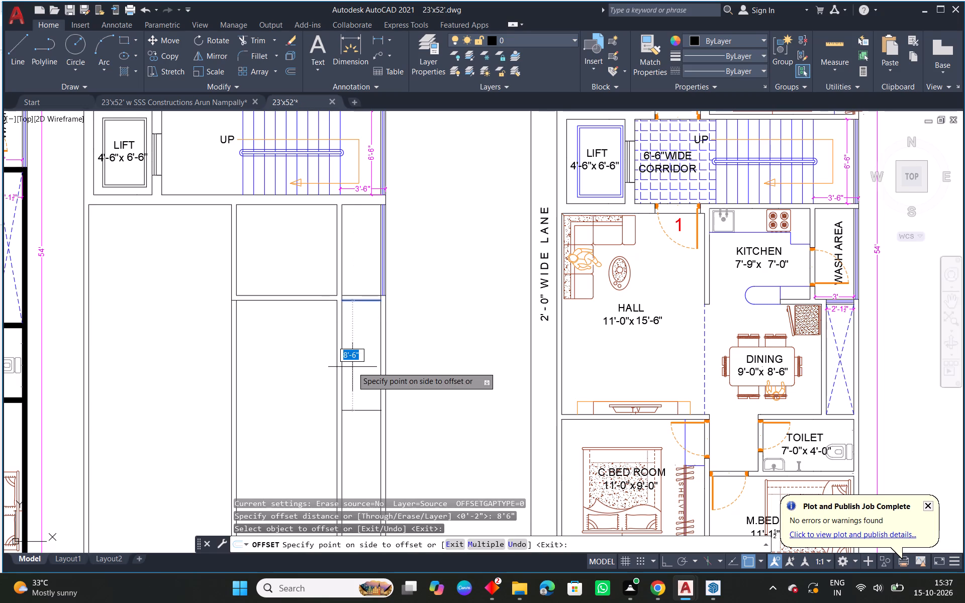
click(352, 367)
key(Escape)
Offset the new cross line 4.5" downward to form the wall thickness.
text(O 4.5)
key(space)
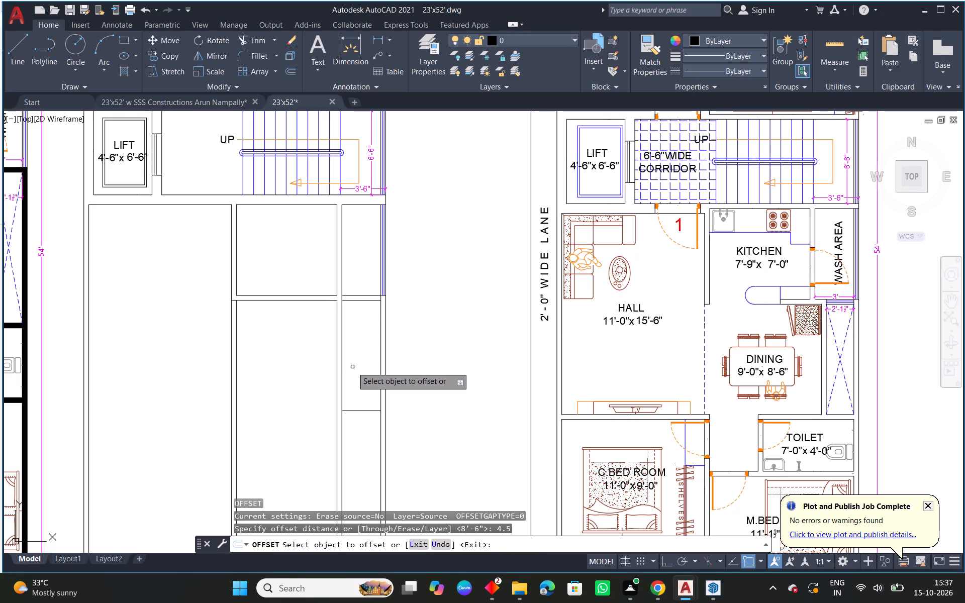
click(370, 411)
click(358, 443)
key(Escape)
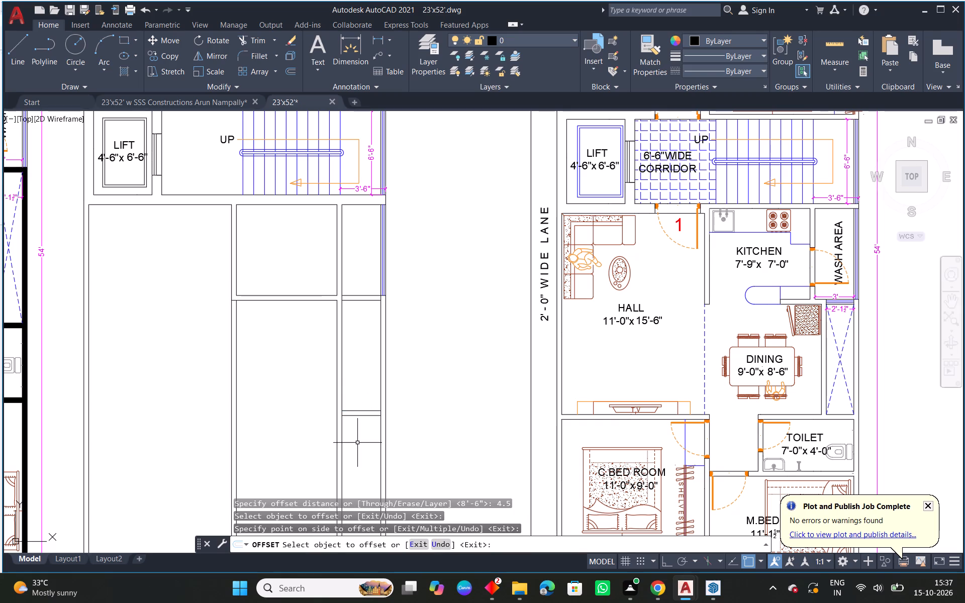
Extend both lines of the new cross wall to the left partition and to the outer wall's outer face.
text(EX)
key(space)
drag(357, 443, 356, 438)
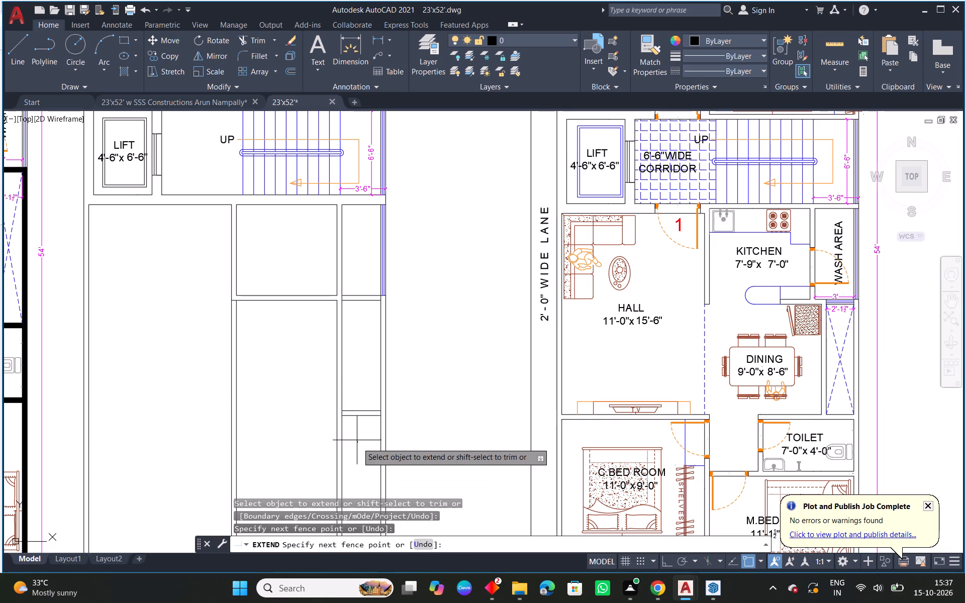
drag(356, 438, 352, 380)
drag(352, 385, 354, 433)
drag(354, 430, 355, 400)
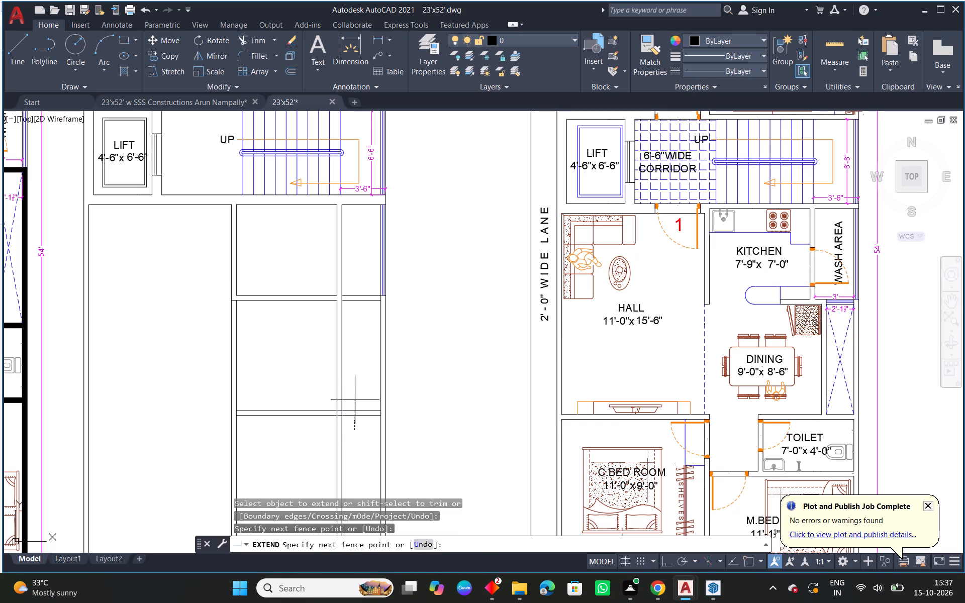
drag(355, 400, 355, 399)
key(Escape)
Trim the overlapping lines where the new cross wall meets the inner partition to leave an open junction.
scroll(342, 407, up, 2)
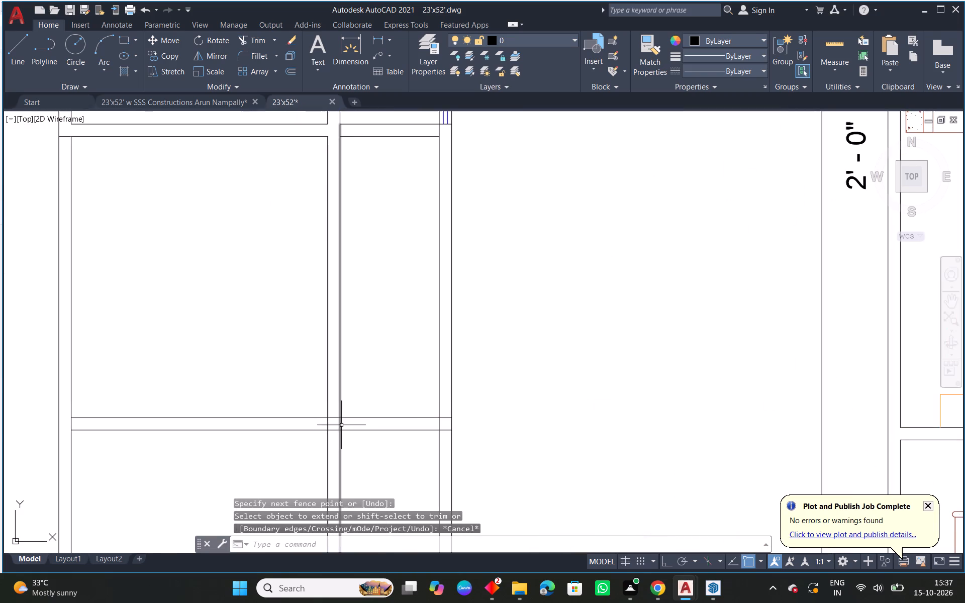
scroll(338, 428, up, 2)
text(TR)
key(space)
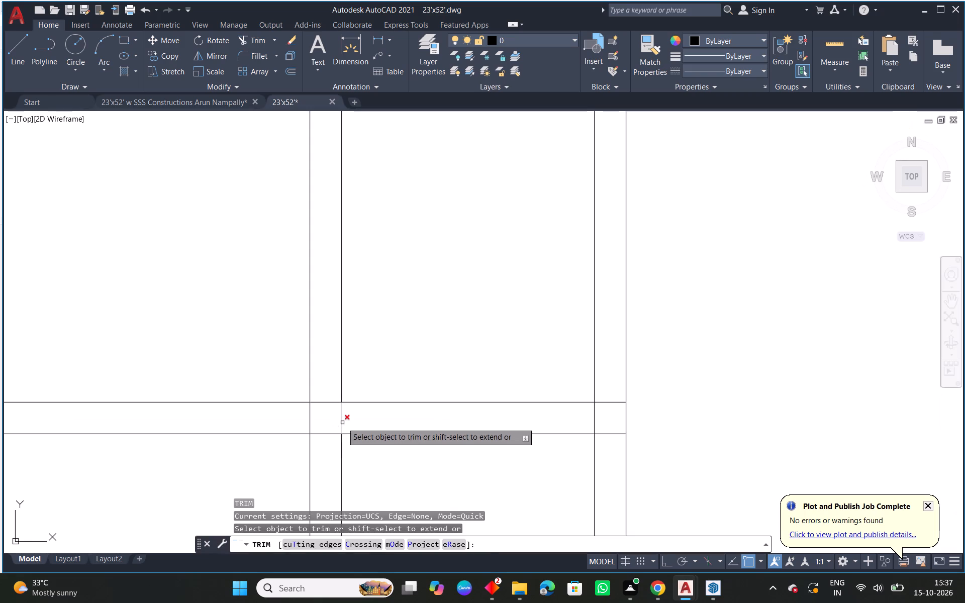
click(343, 422)
drag(325, 444, 322, 388)
drag(323, 417, 309, 416)
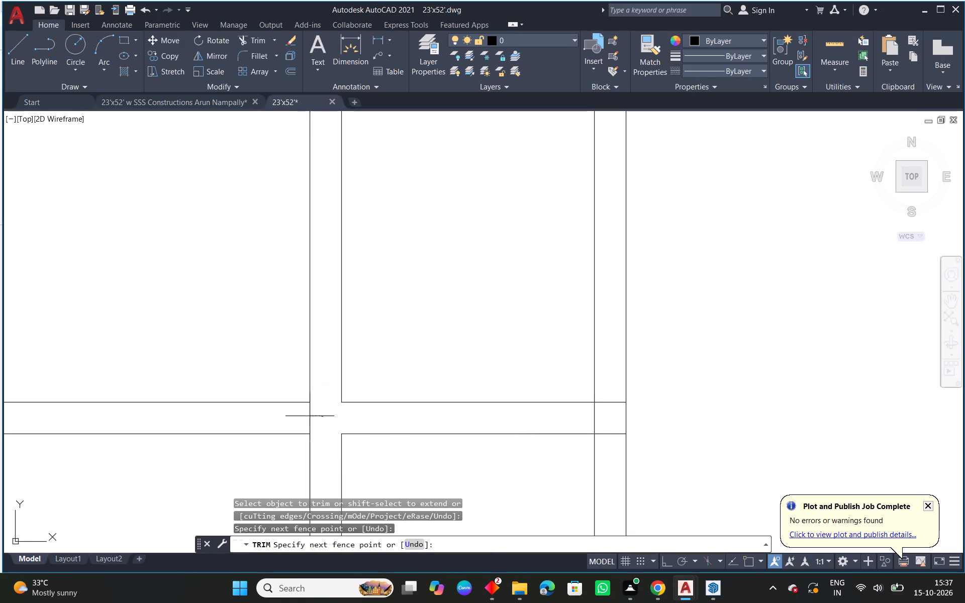
drag(309, 416, 307, 416)
key(Escape)
Trim the overlapping lines where the new cross wall meets the outer wall.
scroll(373, 419, down, 1)
text(TR)
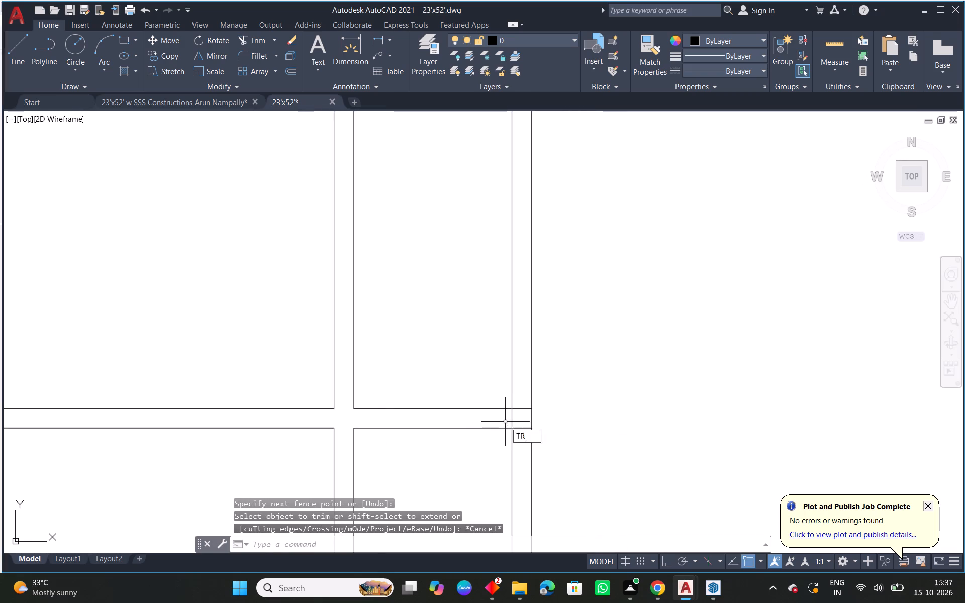
key(space)
key(space)
drag(521, 436, 523, 401)
drag(520, 416, 501, 418)
key(Escape)
Draw two crossing diagonals between the corners of the narrow shaft enclosed below the wash-area space.
scroll(489, 427, down, 3)
middle_drag(592, 397, 493, 396)
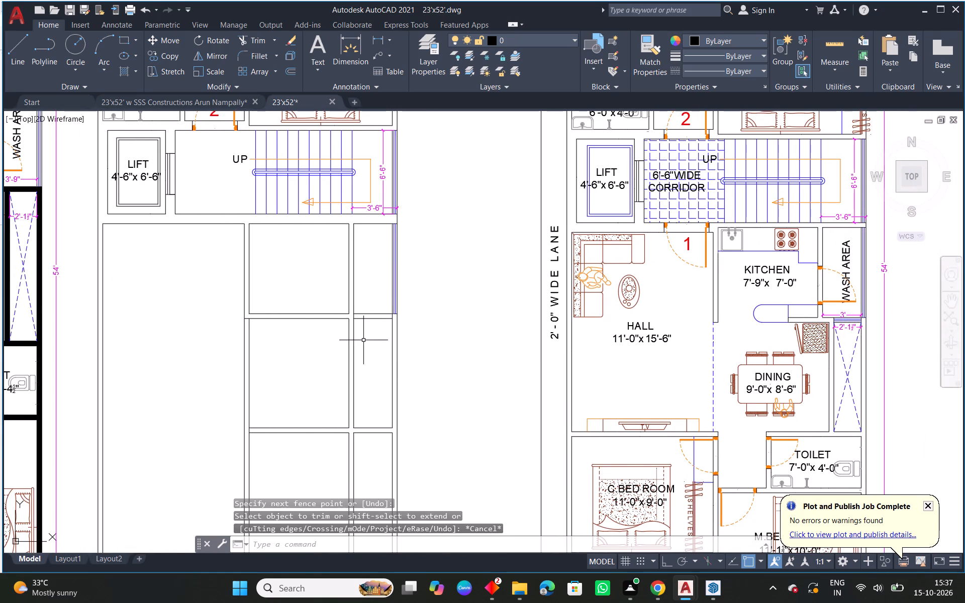
text(L)
key(space)
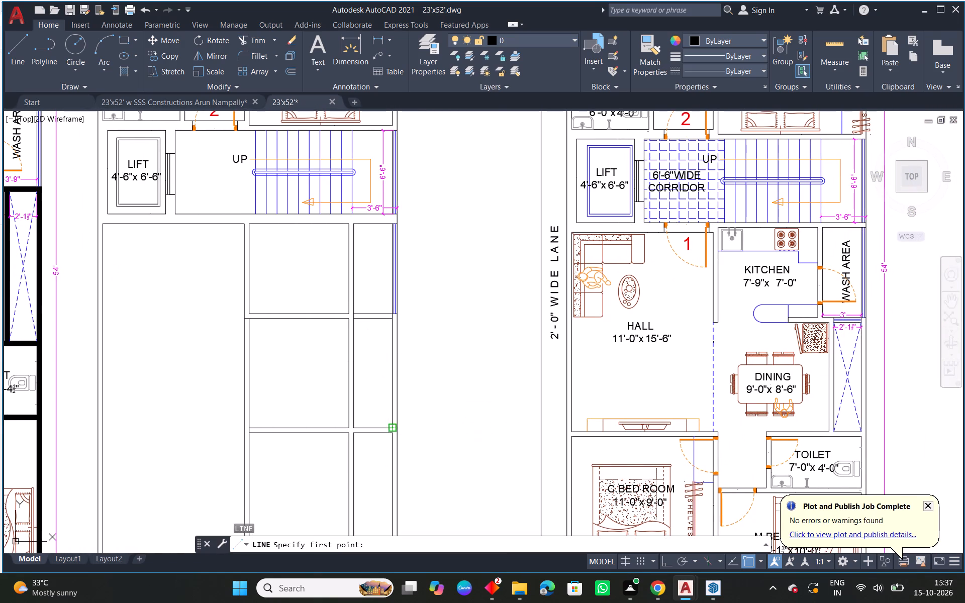
click(388, 427)
click(355, 321)
key(Escape)
right_click(408, 348)
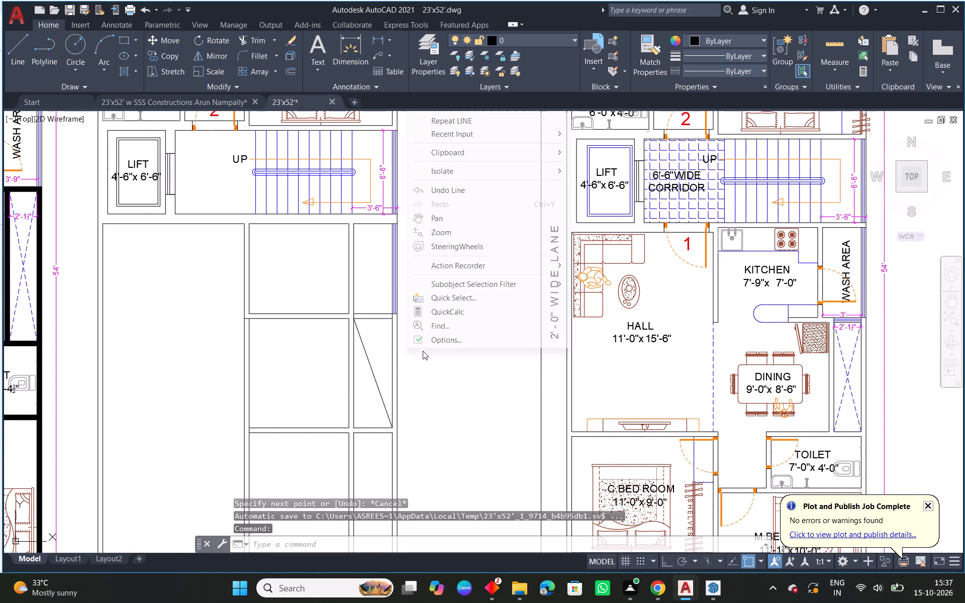
click(471, 123)
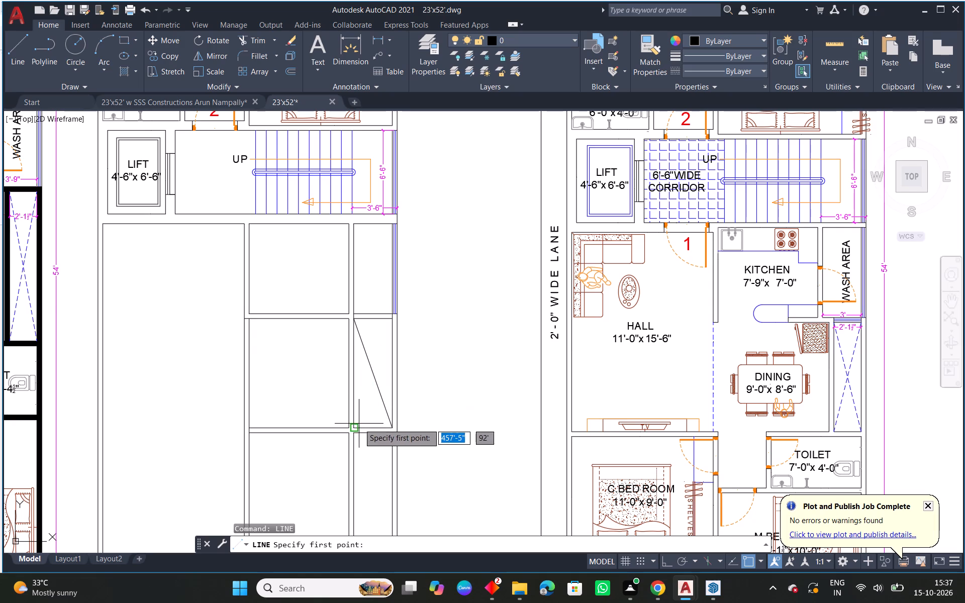
click(357, 425)
click(391, 320)
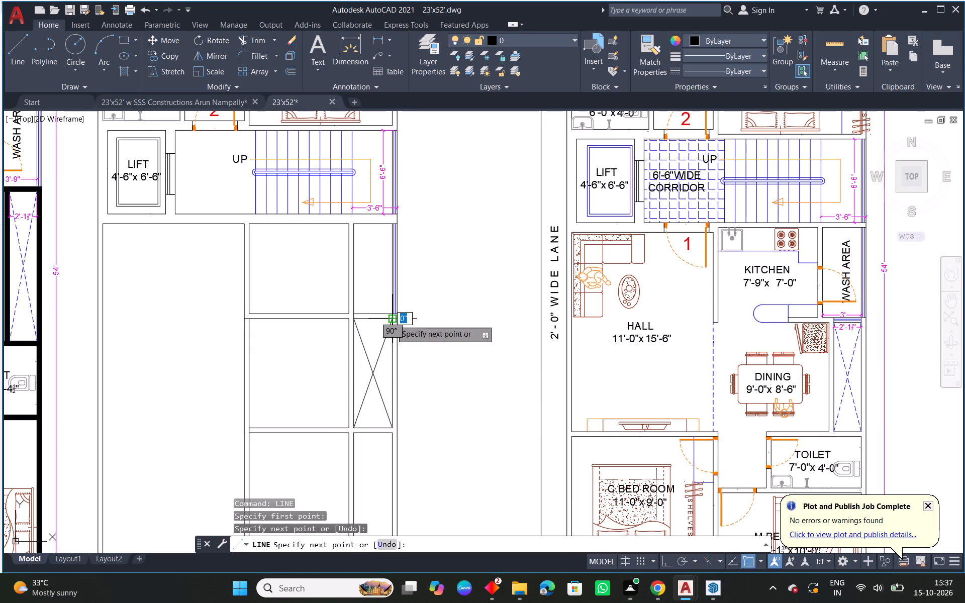
key(Escape)
Match the two shaft diagonals to the dashed blue diagonals of the furnished reference plan.
text(MA)
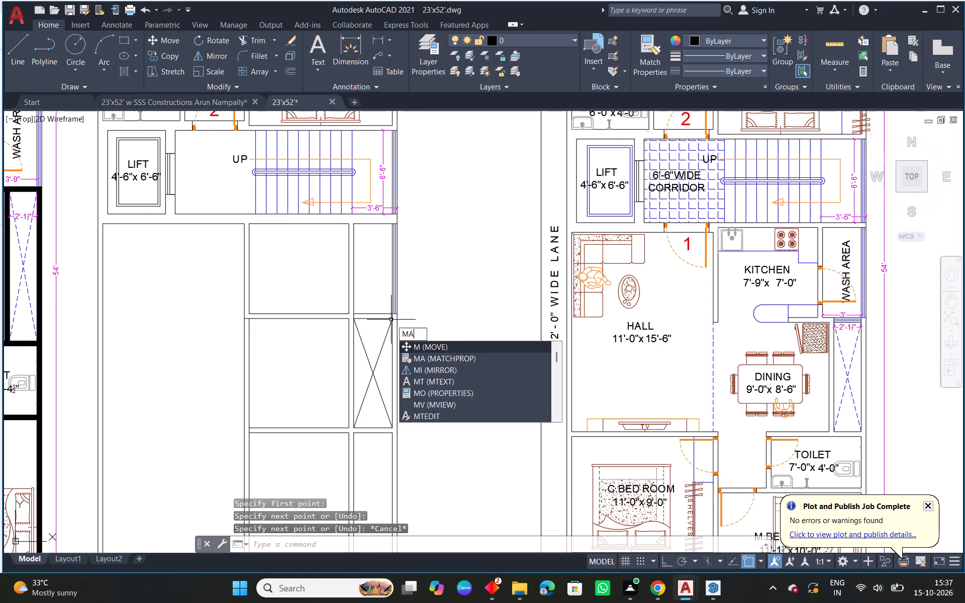
key(space)
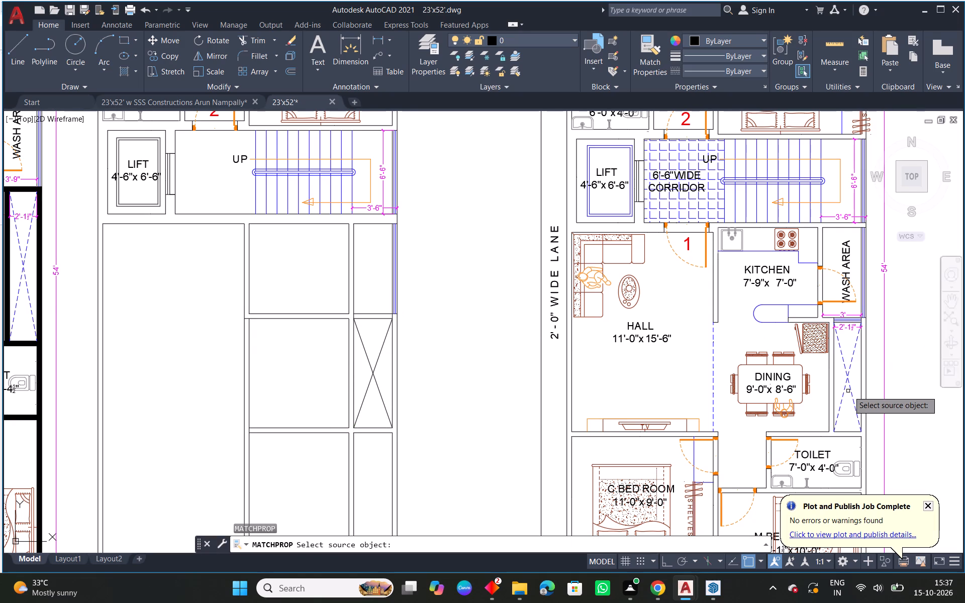
click(850, 389)
scroll(450, 314, down, 3)
scroll(447, 334, up, 2)
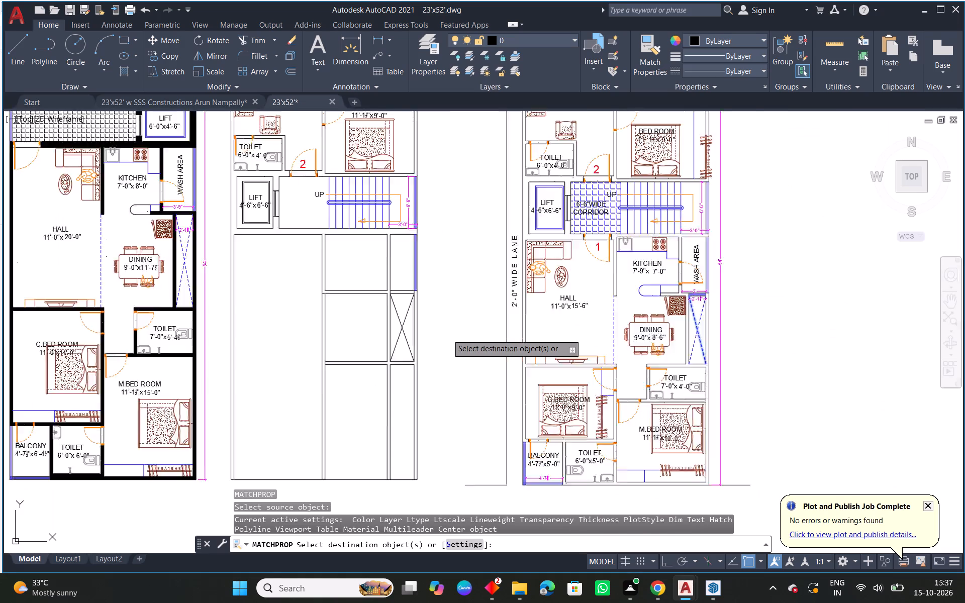
scroll(447, 334, up, 1)
scroll(403, 313, up, 1)
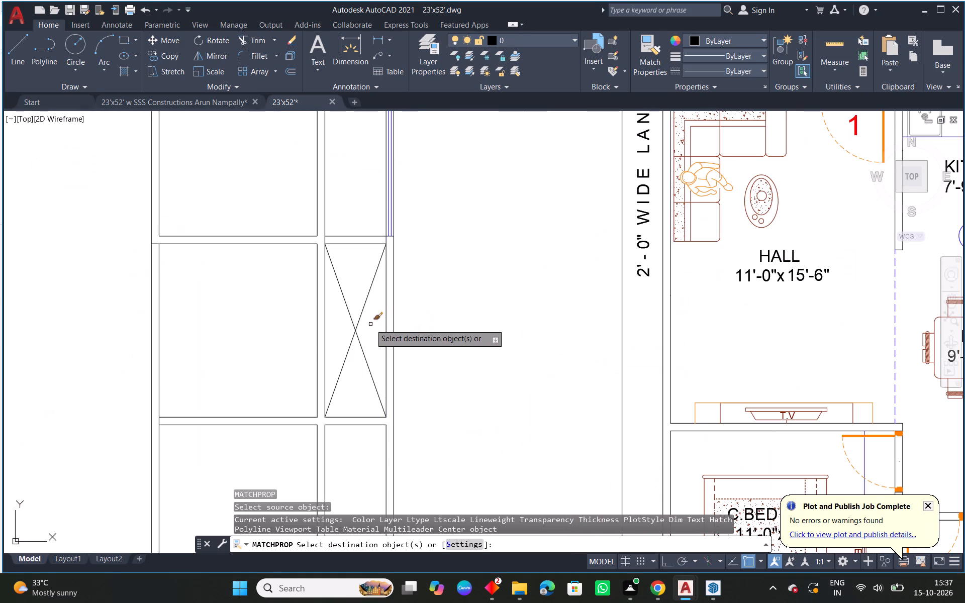
drag(365, 328, 346, 333)
right_click(356, 318)
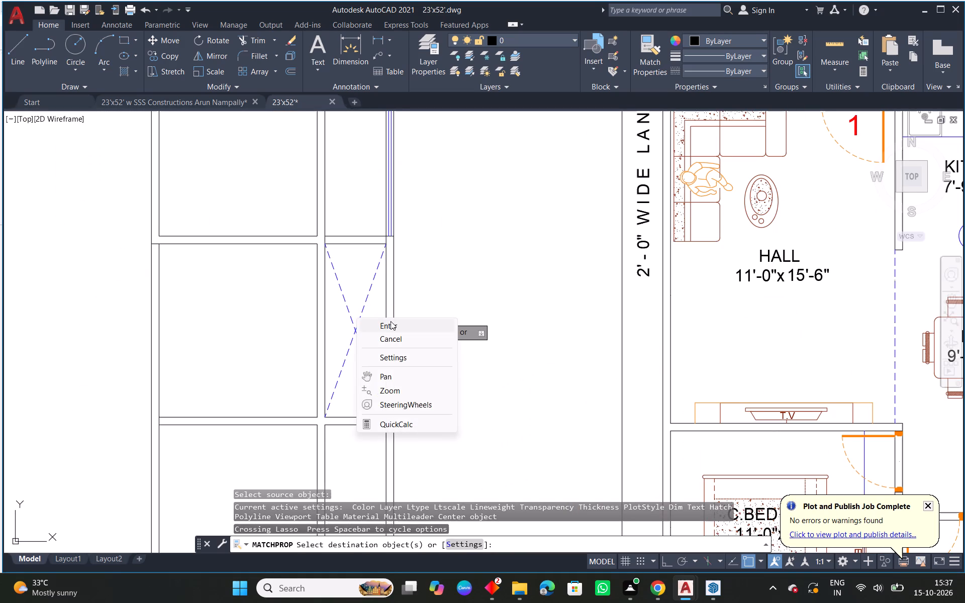
click(392, 323)
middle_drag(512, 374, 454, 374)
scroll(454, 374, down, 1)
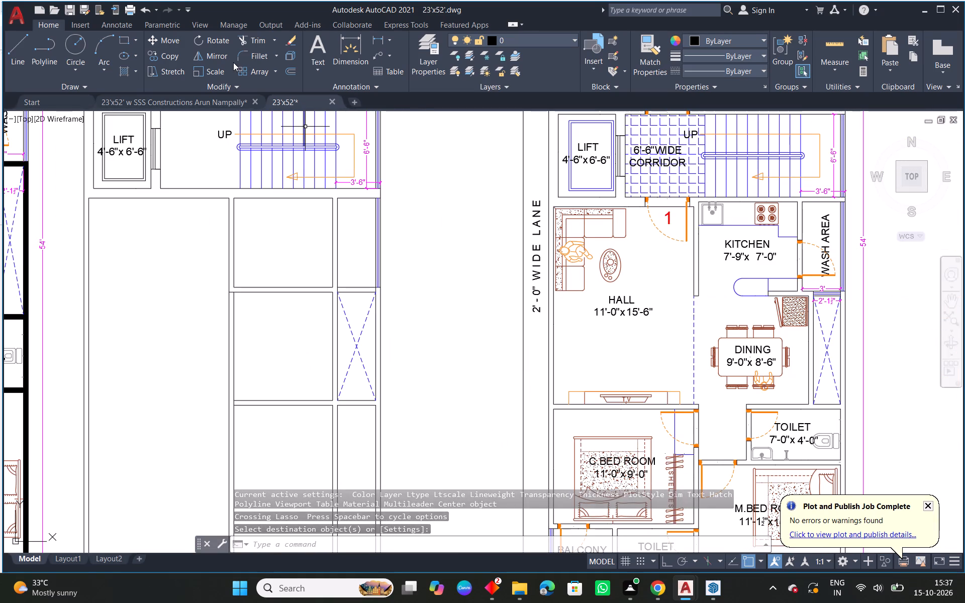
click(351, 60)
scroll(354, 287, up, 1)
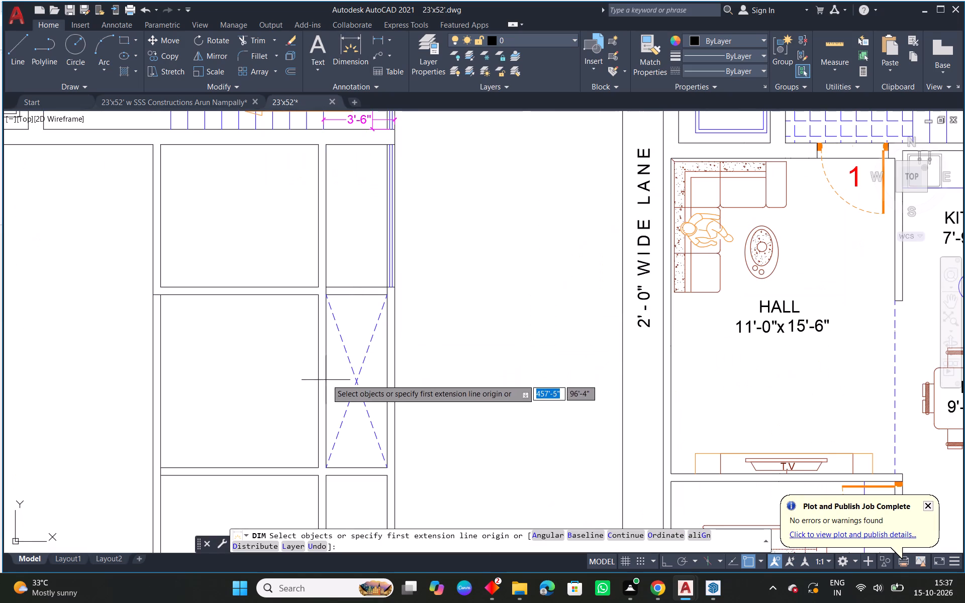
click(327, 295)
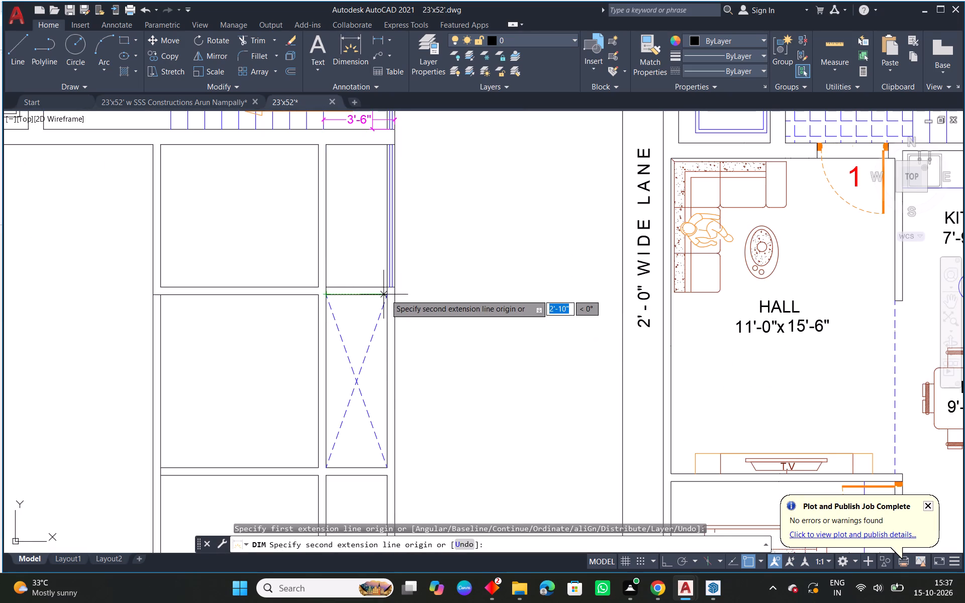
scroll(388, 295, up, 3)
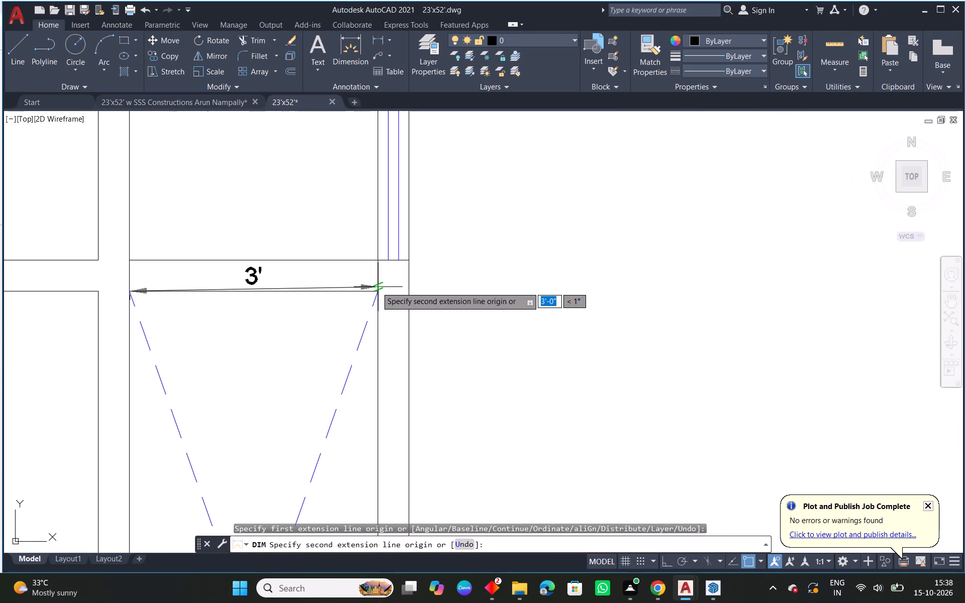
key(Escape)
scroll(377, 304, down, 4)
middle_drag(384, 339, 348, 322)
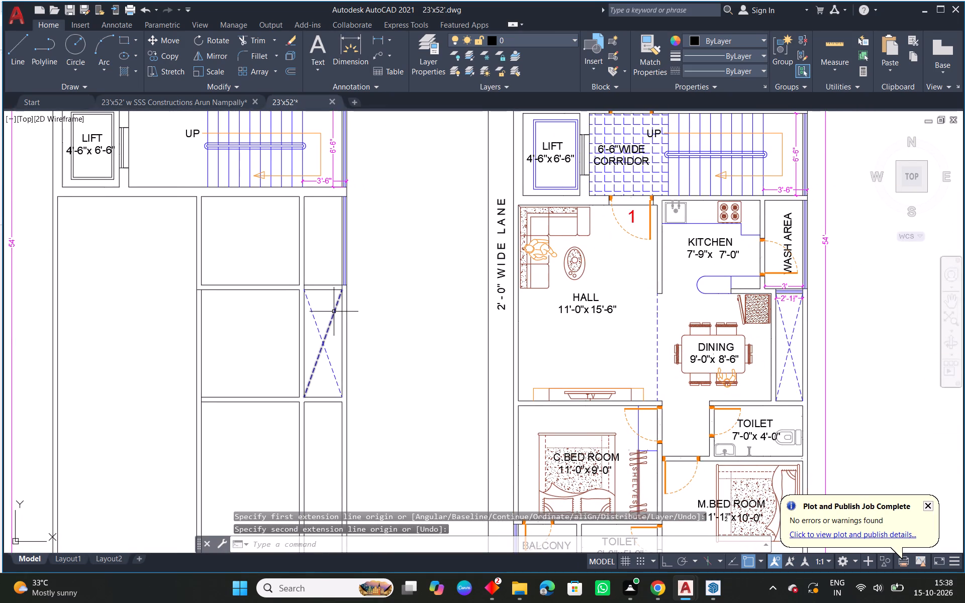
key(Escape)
Offset the outer wall's inner line 2'1.5" into the crossed shaft.
scroll(333, 312, up, 1)
scroll(327, 321, down, 1)
middle_click(380, 328)
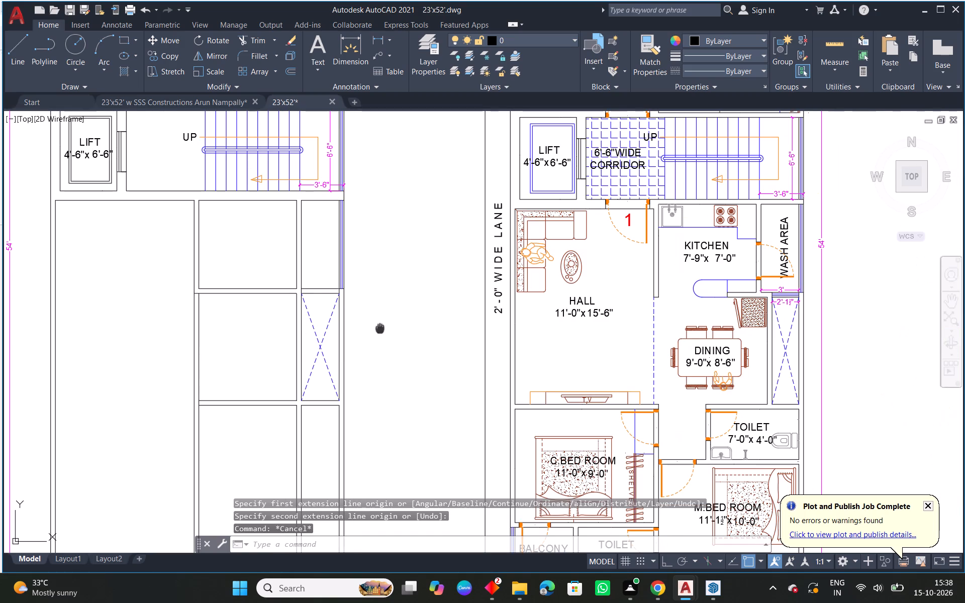
key(Escape)
text(O 2'')
key(BackSpace)
text(10)
key(BackSpace)
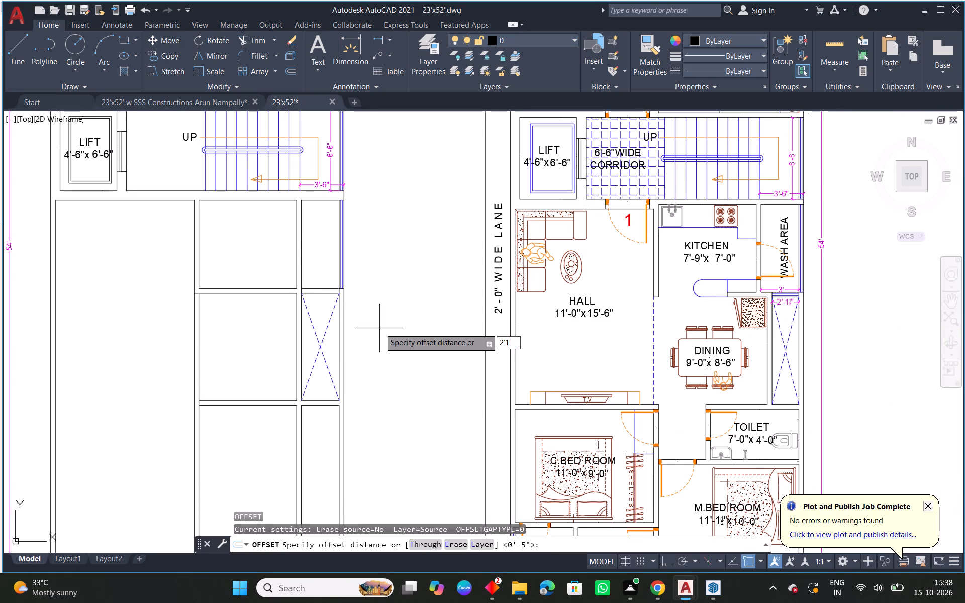
key(BackSpace)
text(1.5")
key(Return)
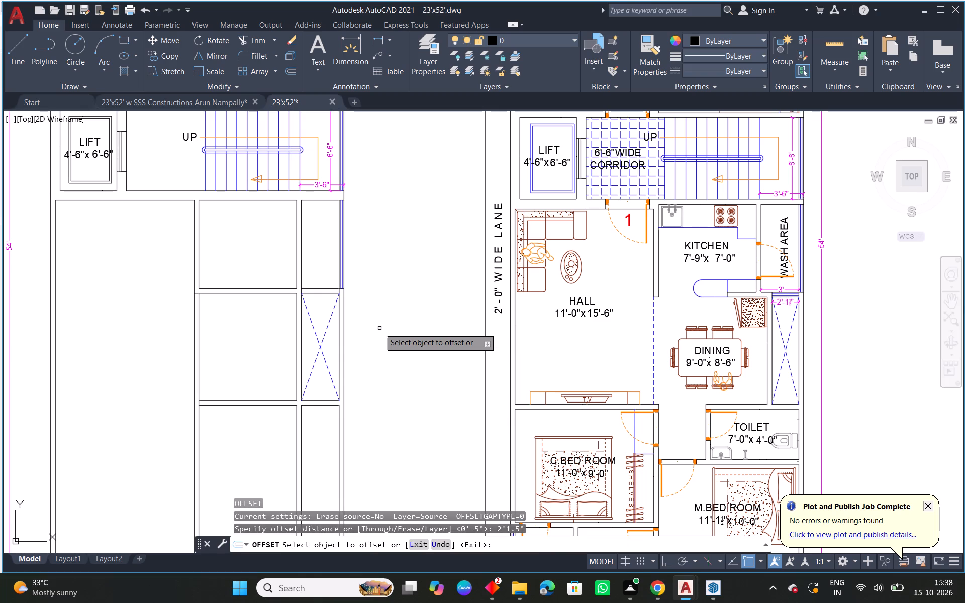
scroll(379, 328, up, 1)
click(316, 339)
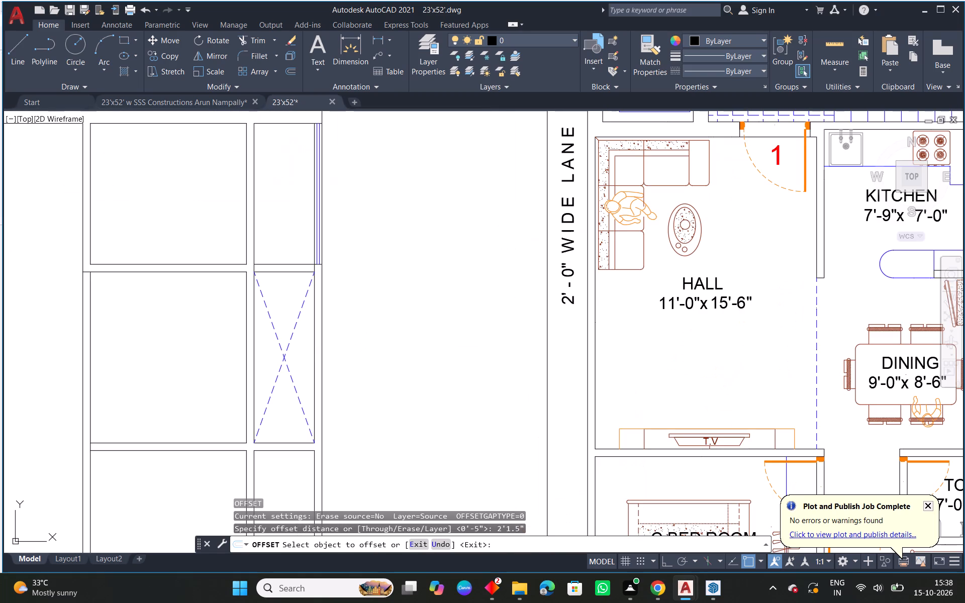
click(277, 345)
key(Escape)
scroll(274, 294, up, 1)
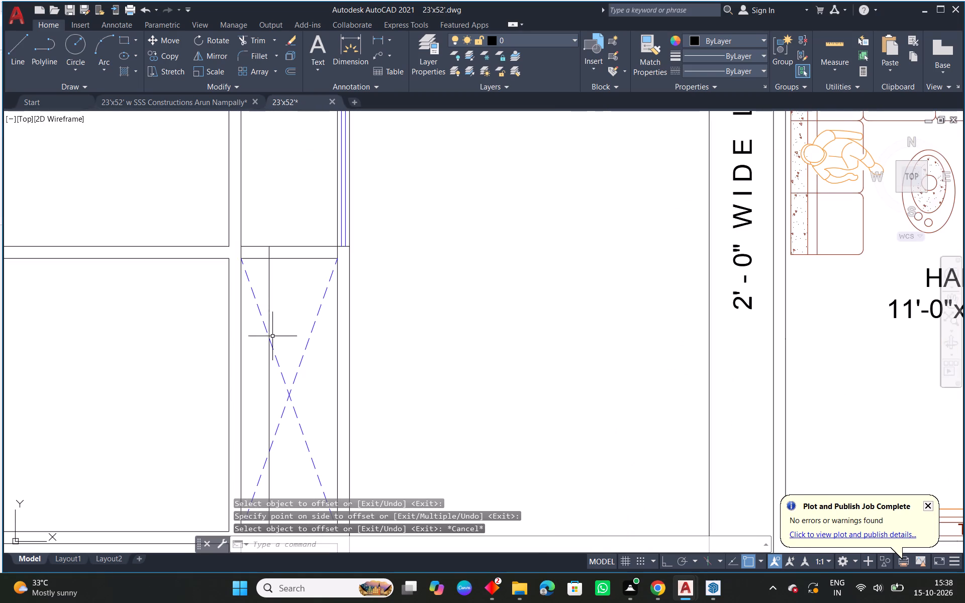
Stretch one end of each dashed shaft diagonal onto the newly offset line, so they cross only the narrowed shaft.
click(273, 343)
click(242, 258)
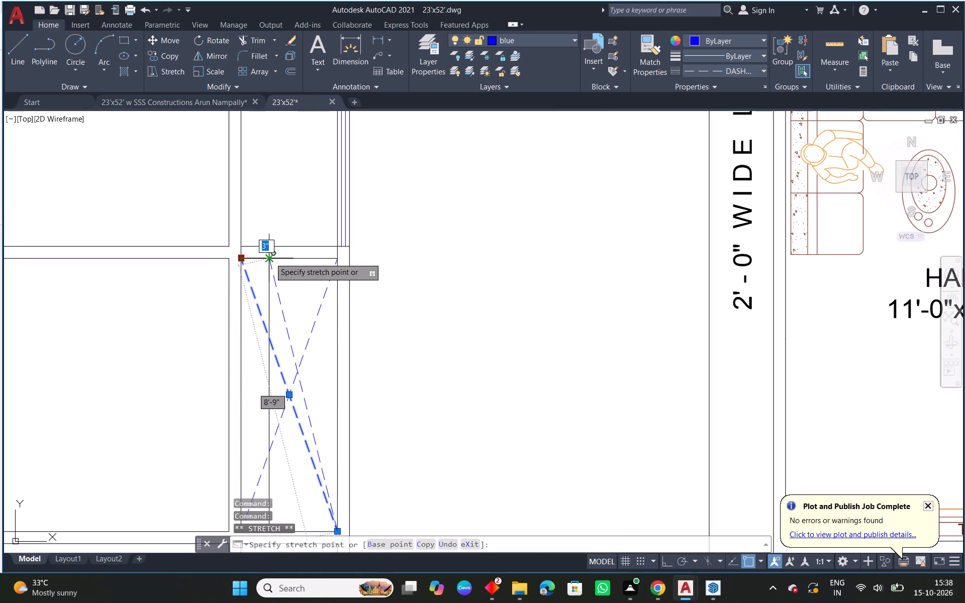
click(270, 258)
key(Escape)
middle_drag(308, 352, 355, 258)
click(328, 329)
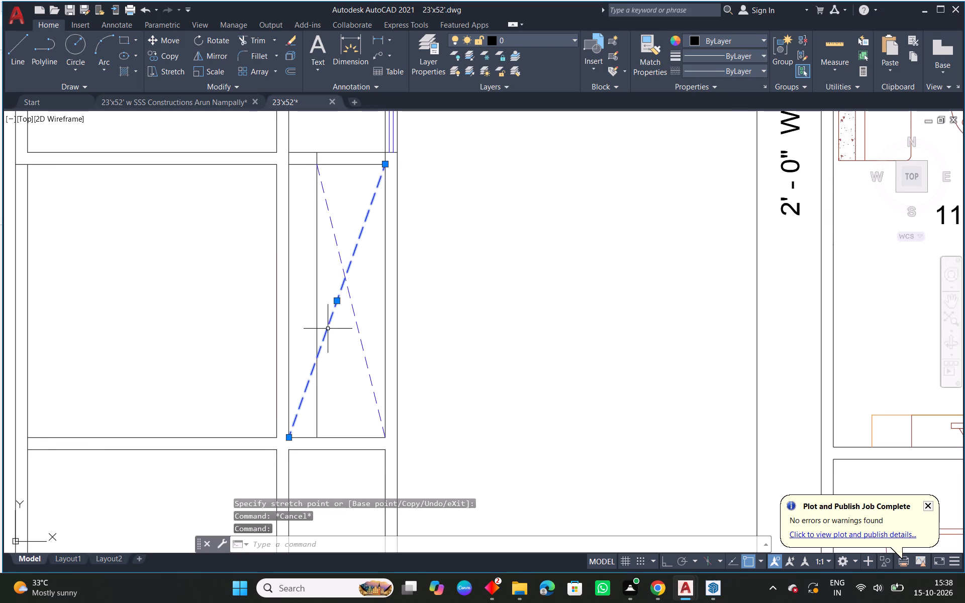
click(291, 438)
click(317, 436)
key(Escape)
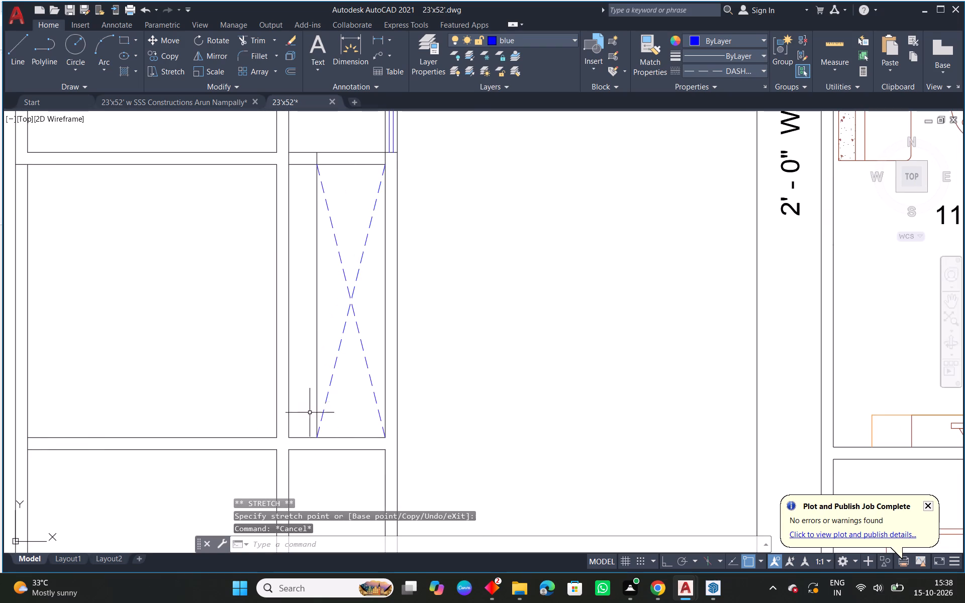
Offset the shaft's new side line 4.5" away from the diagonals to give the shaft wall its thickness.
text(O 4.5)
key(space)
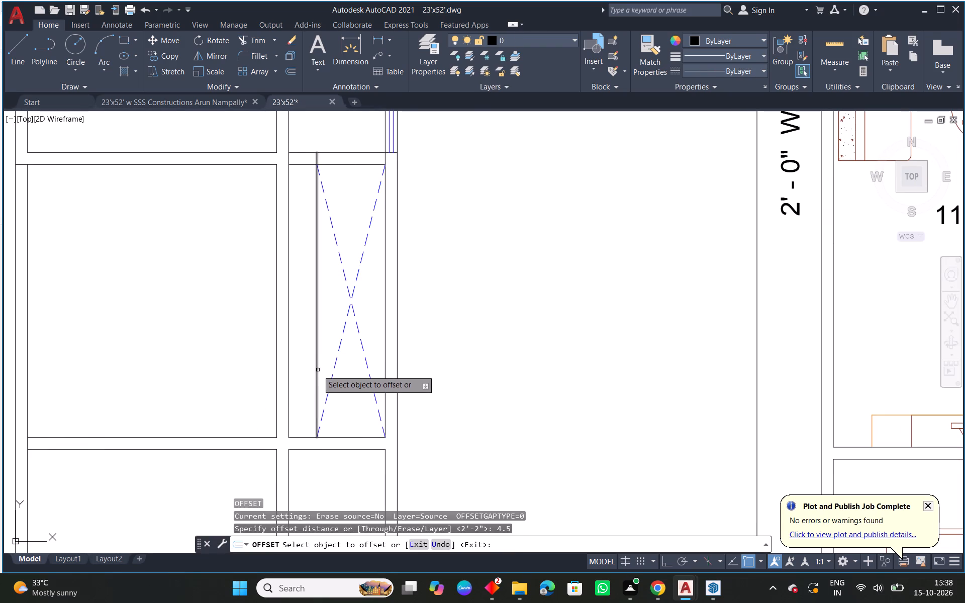
click(318, 370)
click(300, 375)
key(Escape)
Trim the leftover cross-wall segment and the old vertical wall lines beside the new shaft wall.
scroll(322, 152, up, 3)
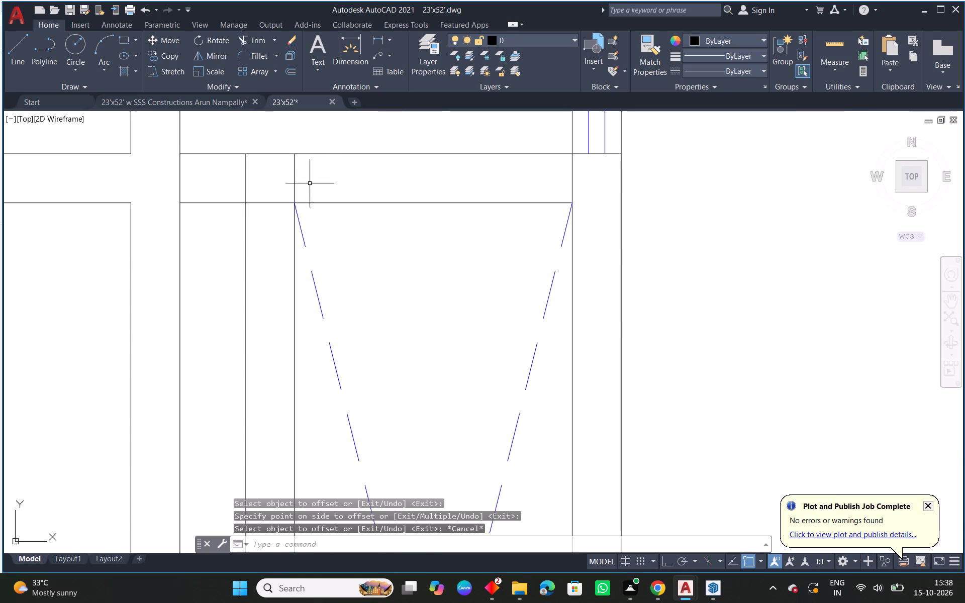
middle_drag(310, 184, 330, 254)
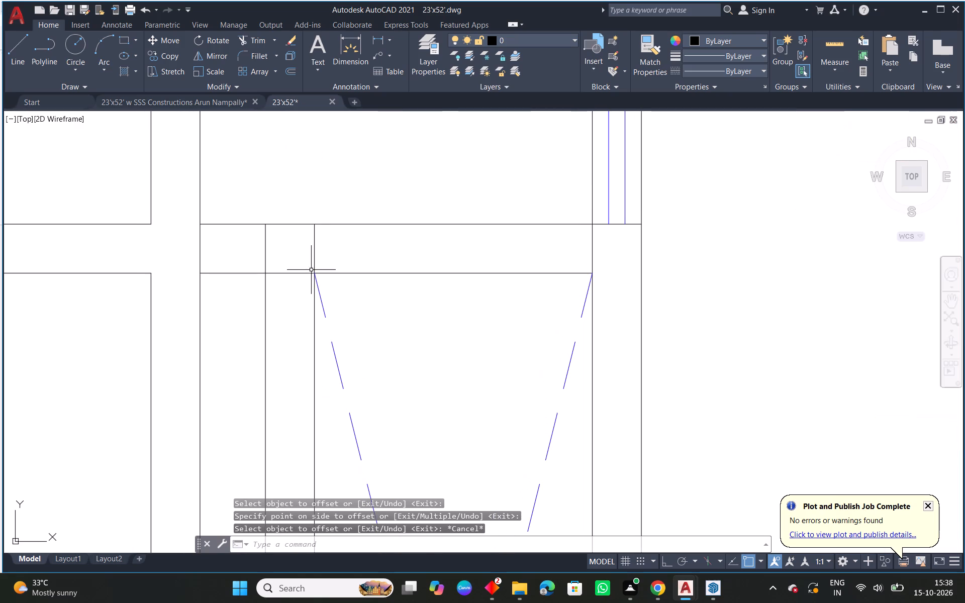
key(t)
key(r)
key(space)
click(288, 275)
click(245, 270)
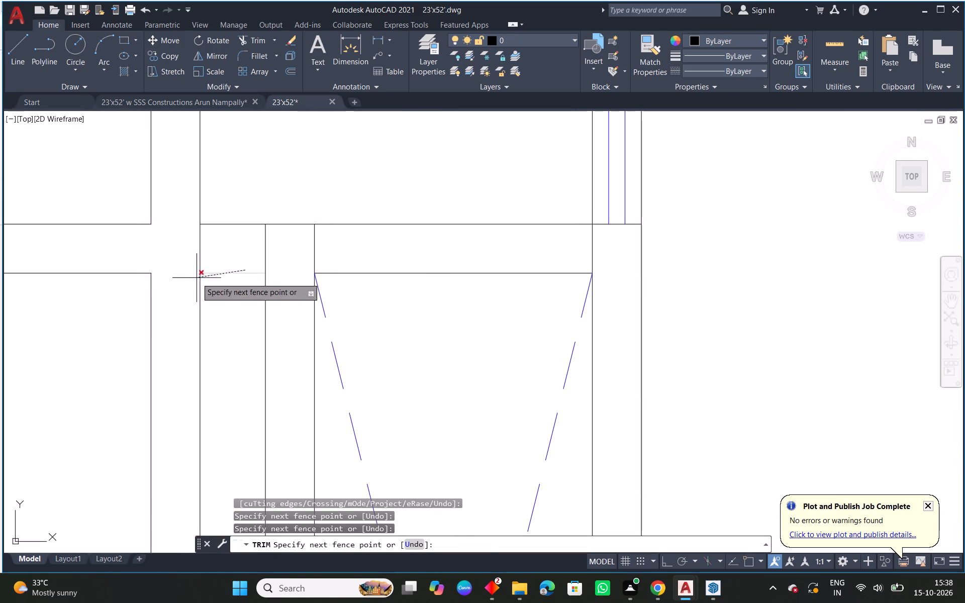
click(197, 278)
scroll(190, 283, down, 4)
middle_drag(193, 329, 245, 267)
click(236, 273)
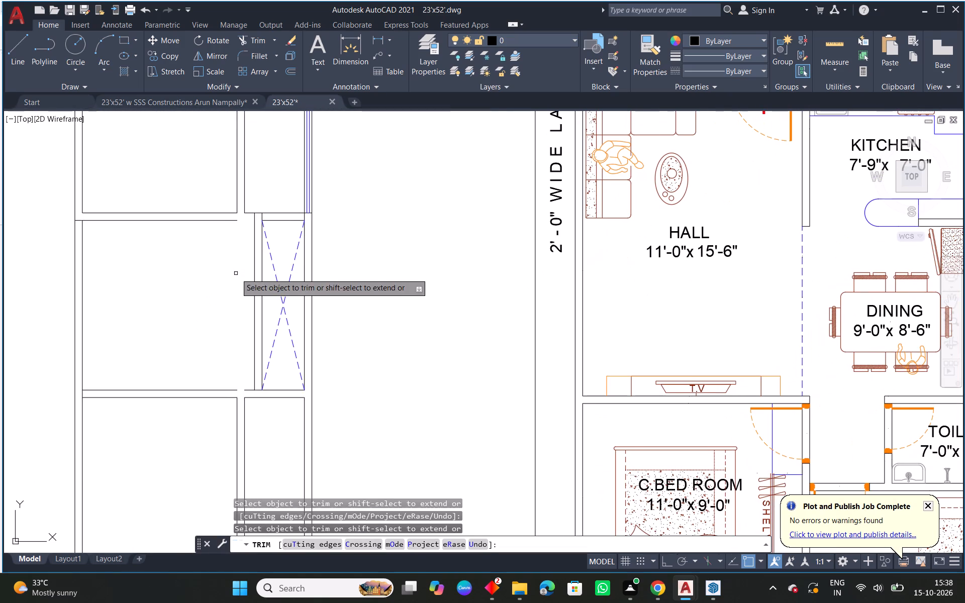
key(Escape)
Fillet the room's upper and lower cross-wall lines to the outer line of the new shaft wall with zero radius.
scroll(236, 273, down, 2)
scroll(226, 259, up, 3)
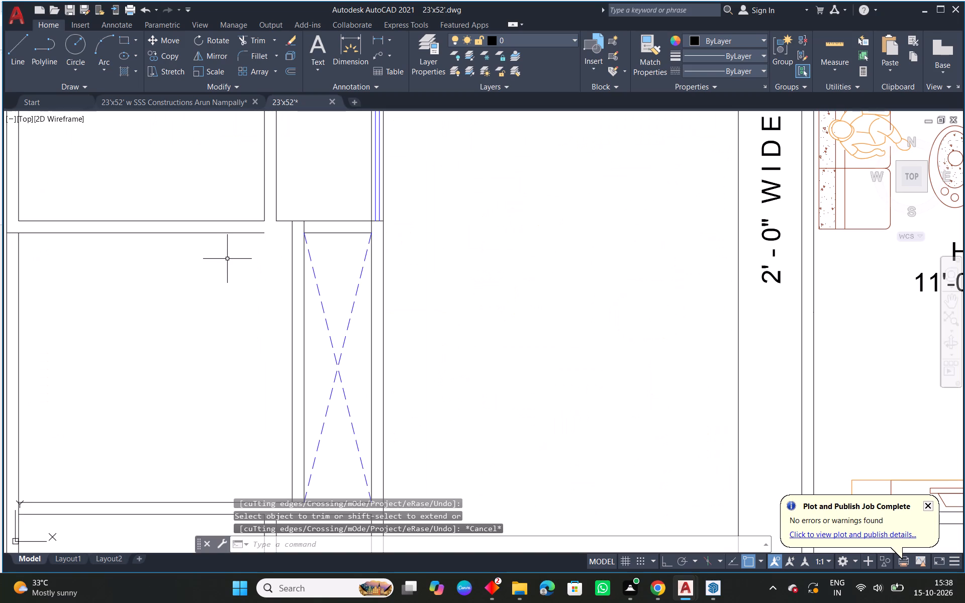
key(f)
key(space)
click(255, 233)
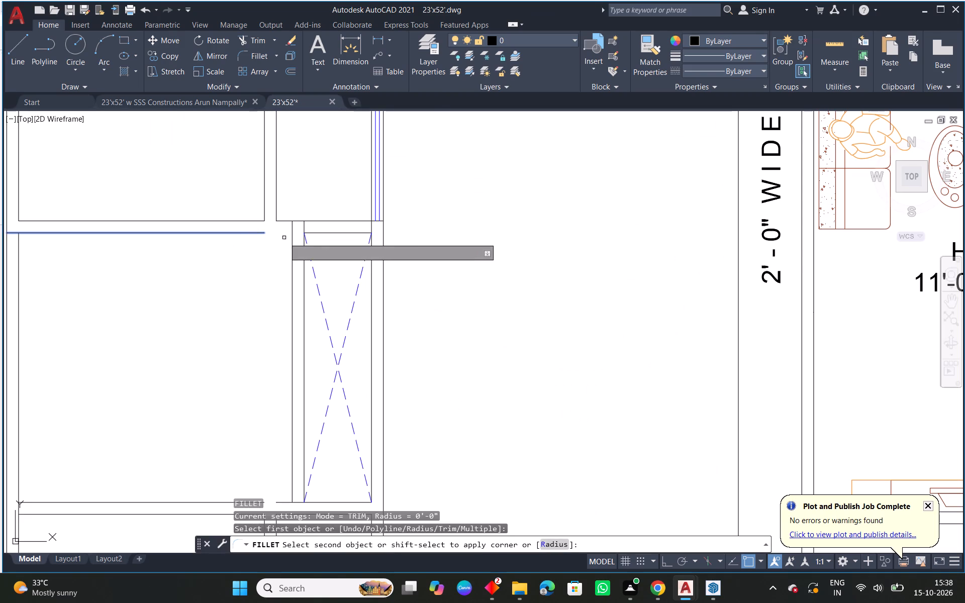
click(292, 247)
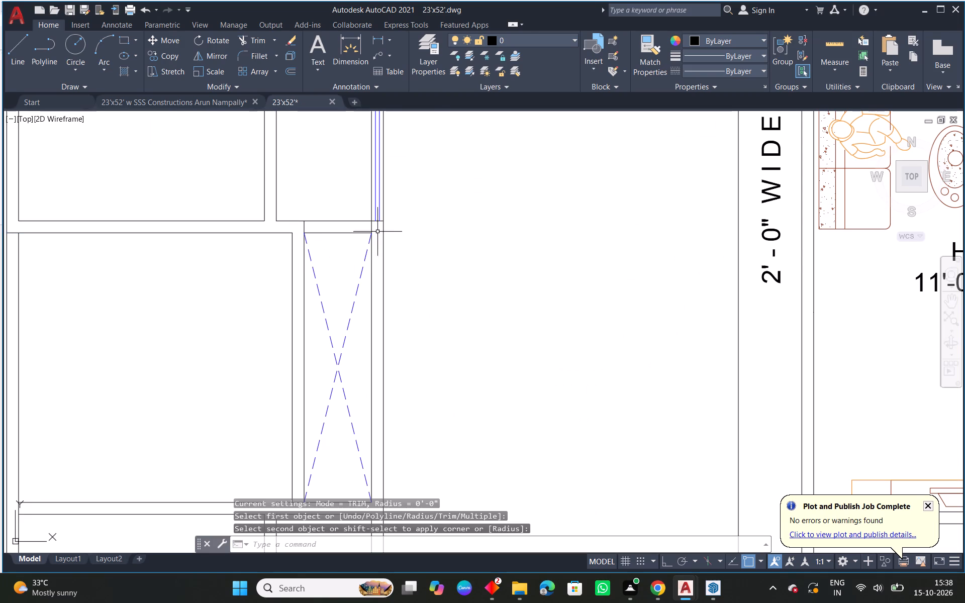
scroll(296, 231, down, 3)
middle_drag(377, 272, 375, 246)
scroll(312, 277, up, 3)
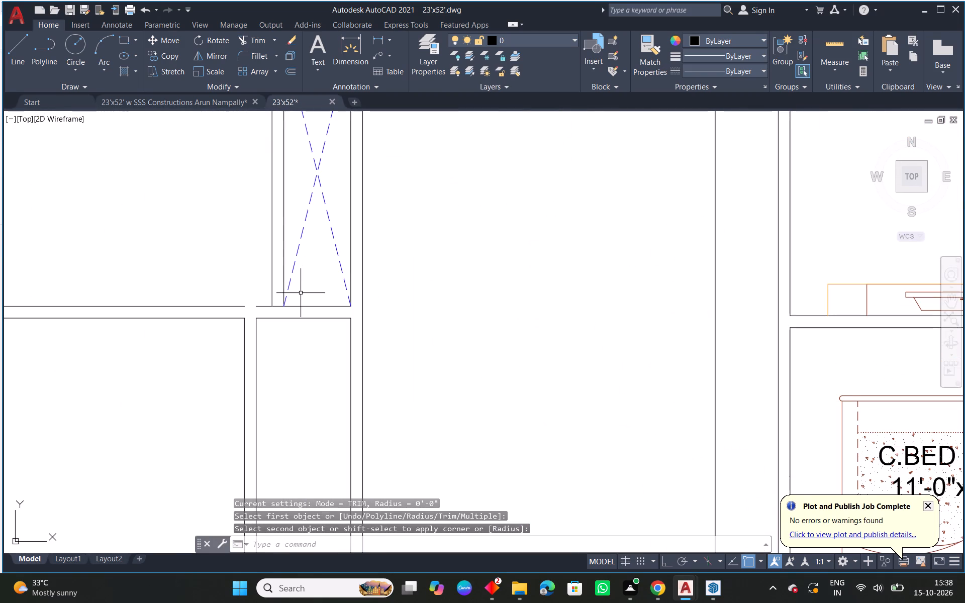
key(f)
key(space)
click(235, 305)
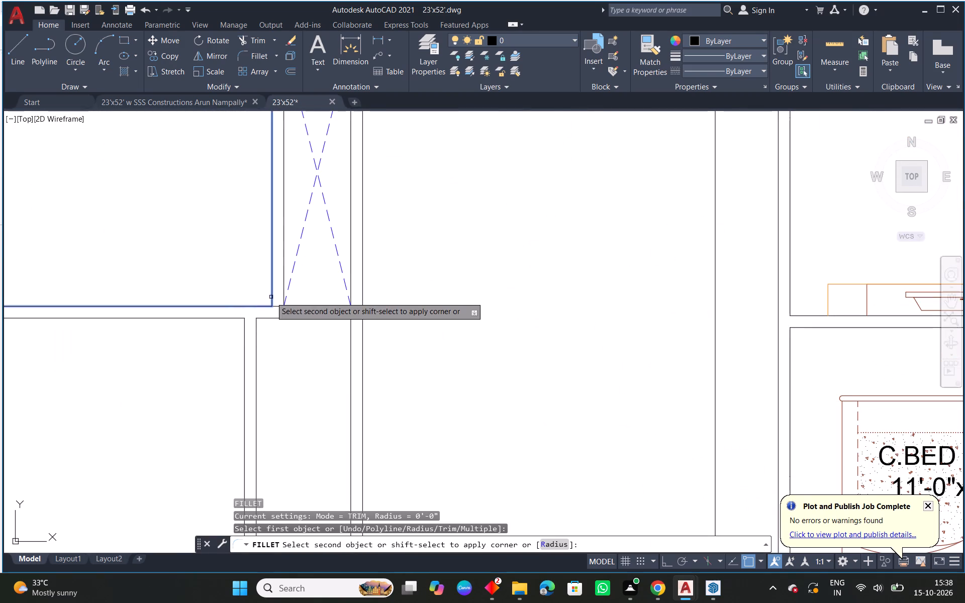
click(269, 298)
click(271, 303)
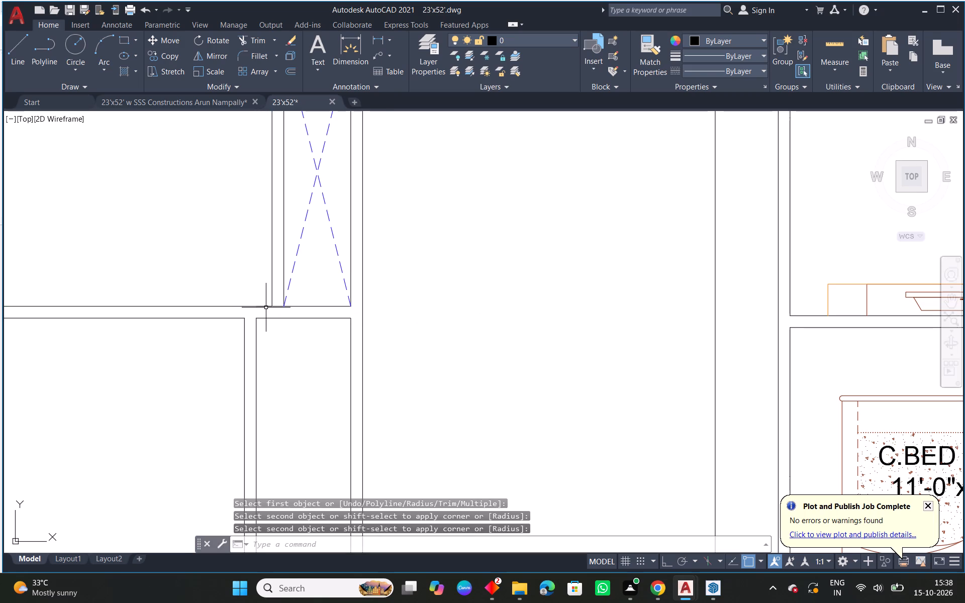
Shorten the shaft's bottom edge line so it ends at the shaft's inner side line.
click(263, 306)
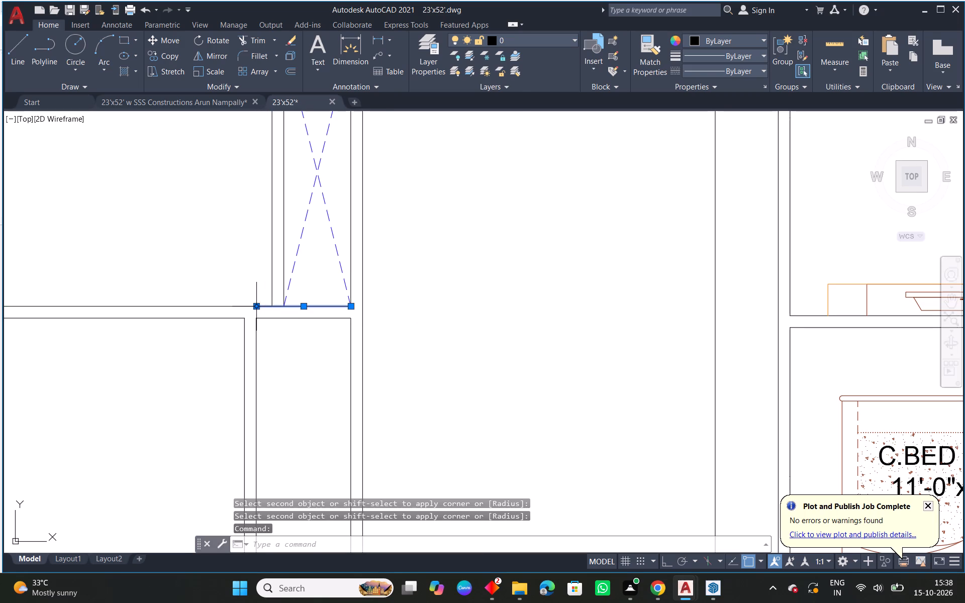
click(257, 308)
click(283, 306)
key(Escape)
Dimension the shaft's clear width between its top corners, placing the dimension just inside the shaft.
scroll(389, 313, down, 2)
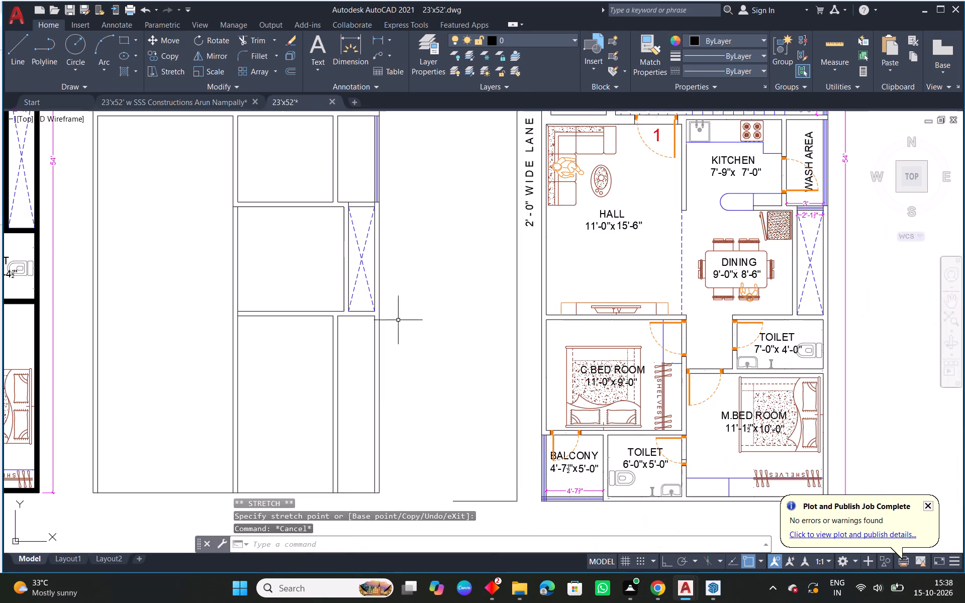
middle_drag(426, 291, 383, 342)
click(353, 49)
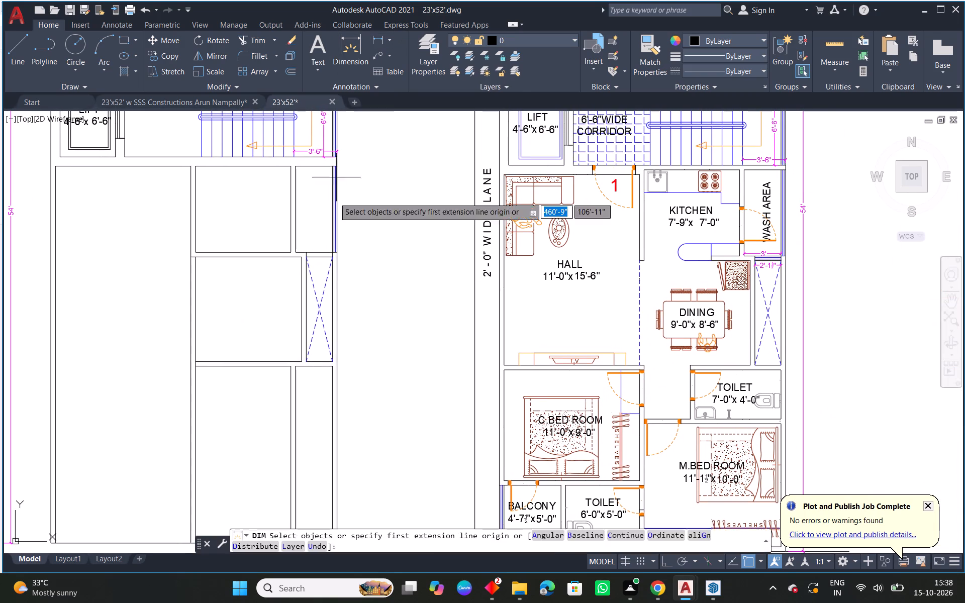
scroll(322, 300, up, 1)
scroll(337, 228, up, 1)
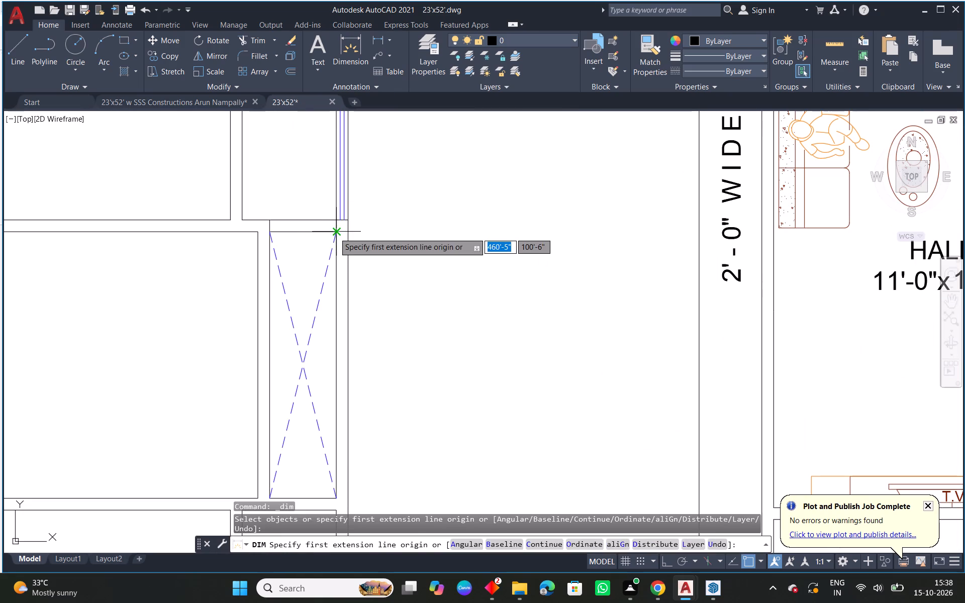
click(334, 233)
click(268, 232)
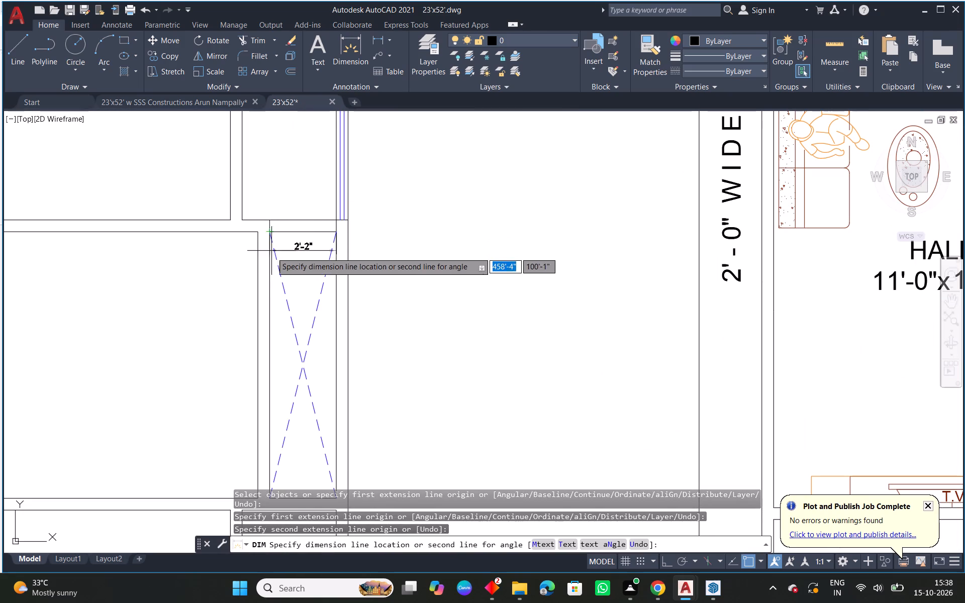
click(272, 272)
key(Escape)
Match the new shaft width dimension to the magenta 2'-1½" shaft dimension of the furnished reference plan.
scroll(332, 281, down, 1)
middle_drag(404, 307, 379, 305)
text(MA)
key(space)
middle_drag(387, 301, 198, 317)
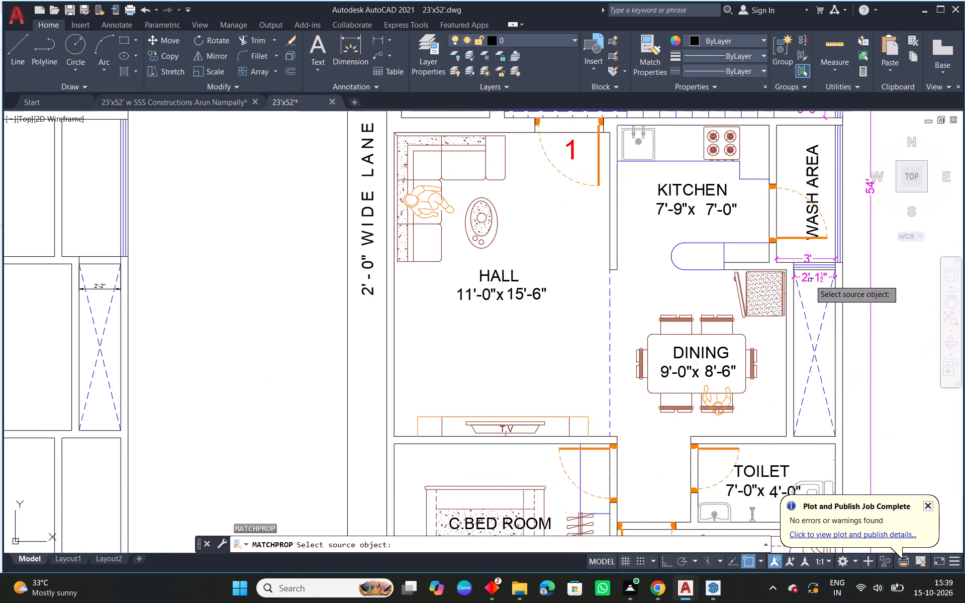
click(810, 280)
middle_drag(250, 298, 586, 252)
scroll(444, 243, up, 1)
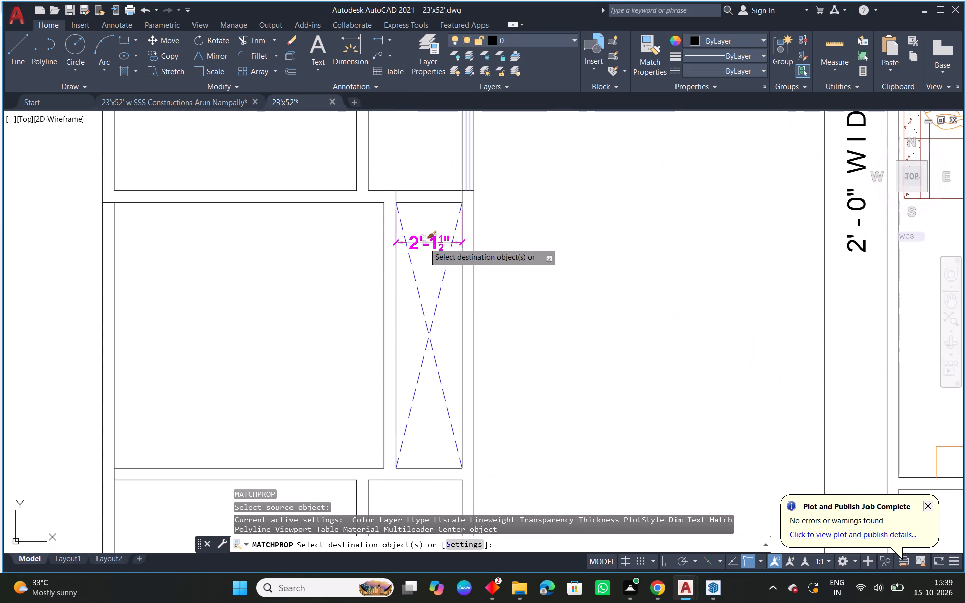
click(424, 243)
key(Escape)
Copy the wash-area door from the reference plan into the partition between the kitchen and wash spaces of the new plan.
scroll(472, 240, down, 3)
middle_drag(520, 260, 471, 260)
scroll(457, 249, up, 1)
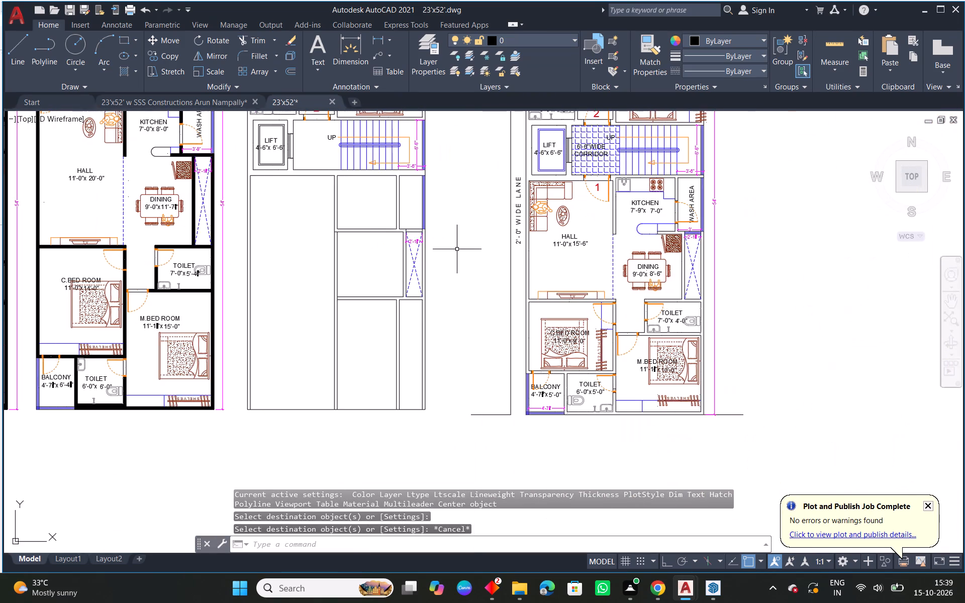
middle_drag(416, 204, 399, 270)
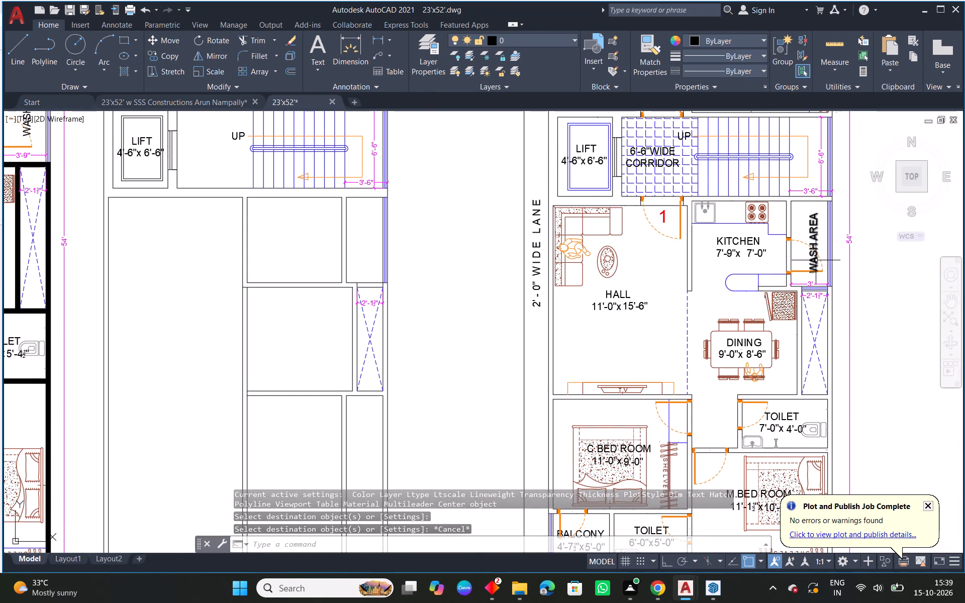
click(796, 271)
text(CO)
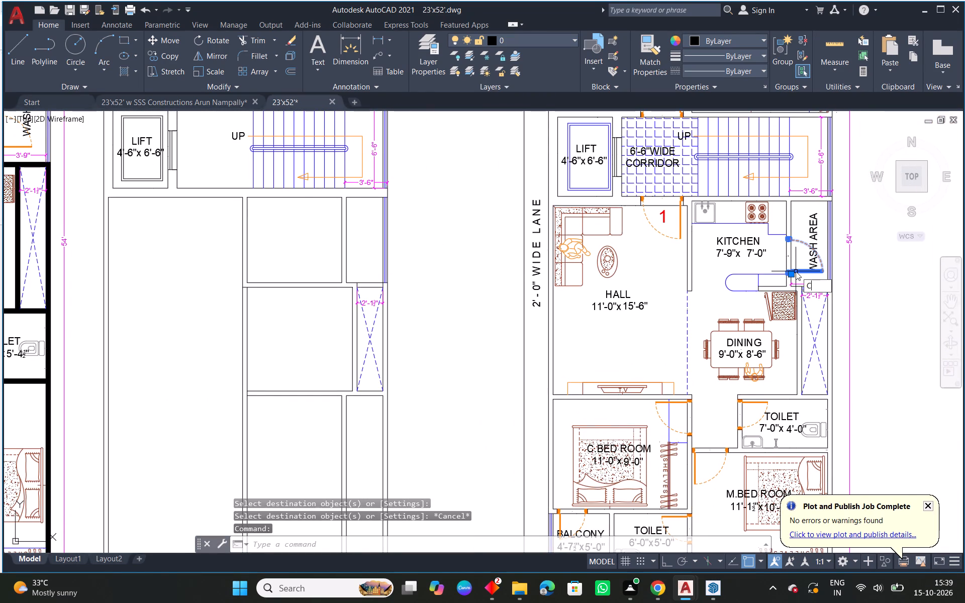
key(space)
click(791, 275)
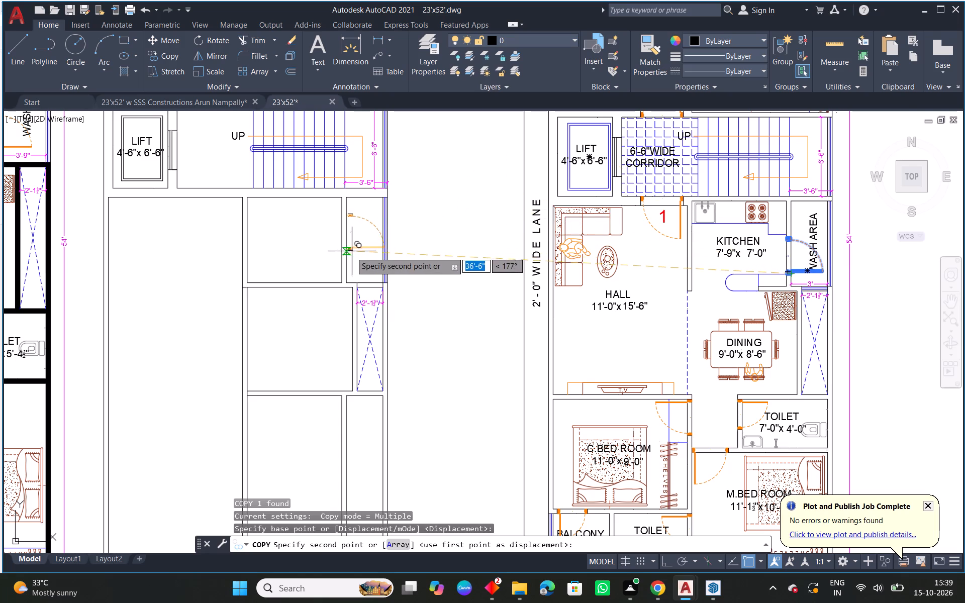
scroll(345, 261, up, 3)
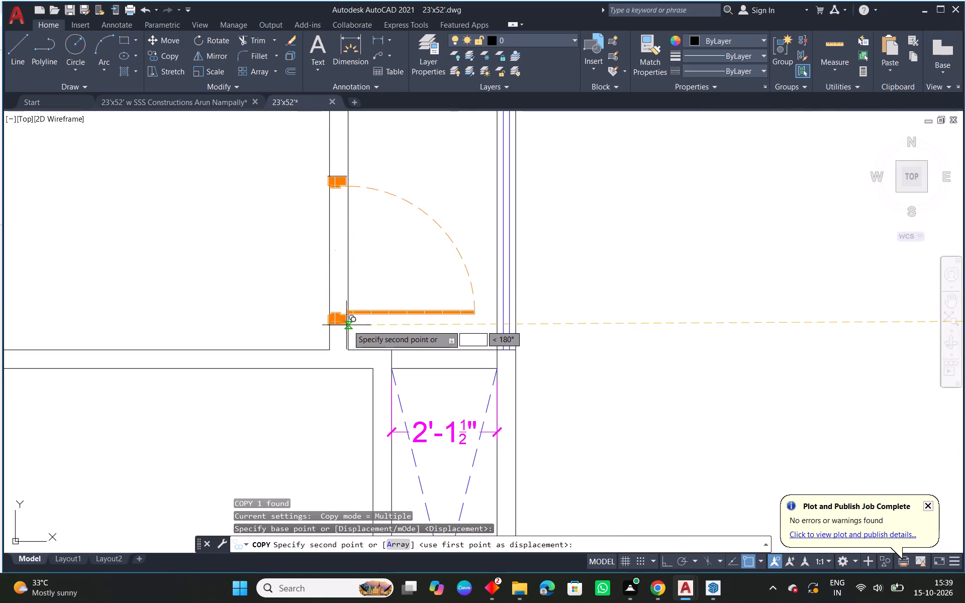
click(348, 325)
key(Escape)
Copy the vertical WASH AREA label from the reference plan into the new plan's wash space.
scroll(415, 294, down, 1)
middle_drag(556, 286, 378, 298)
scroll(378, 298, down, 1)
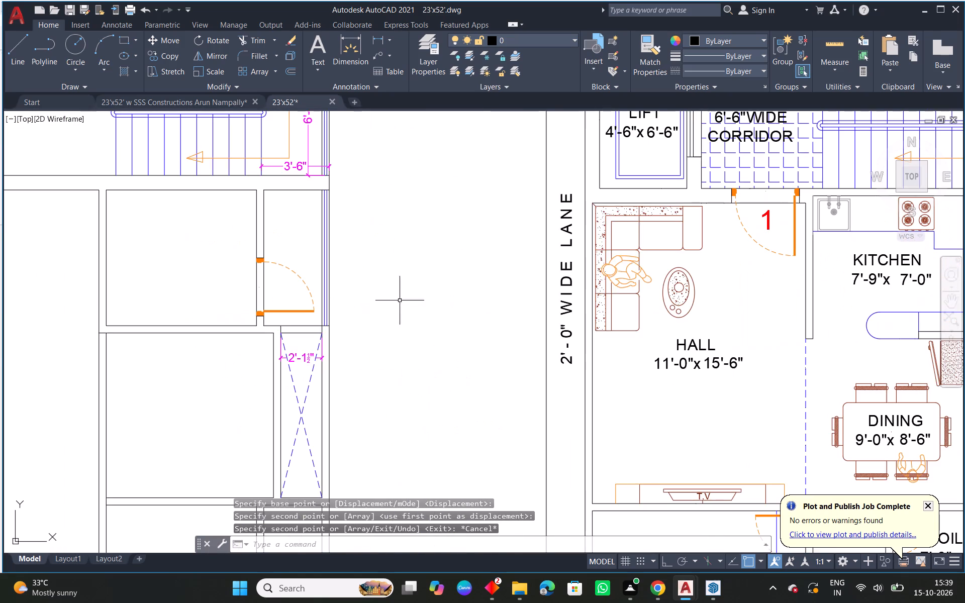
middle_drag(689, 277, 403, 267)
click(722, 241)
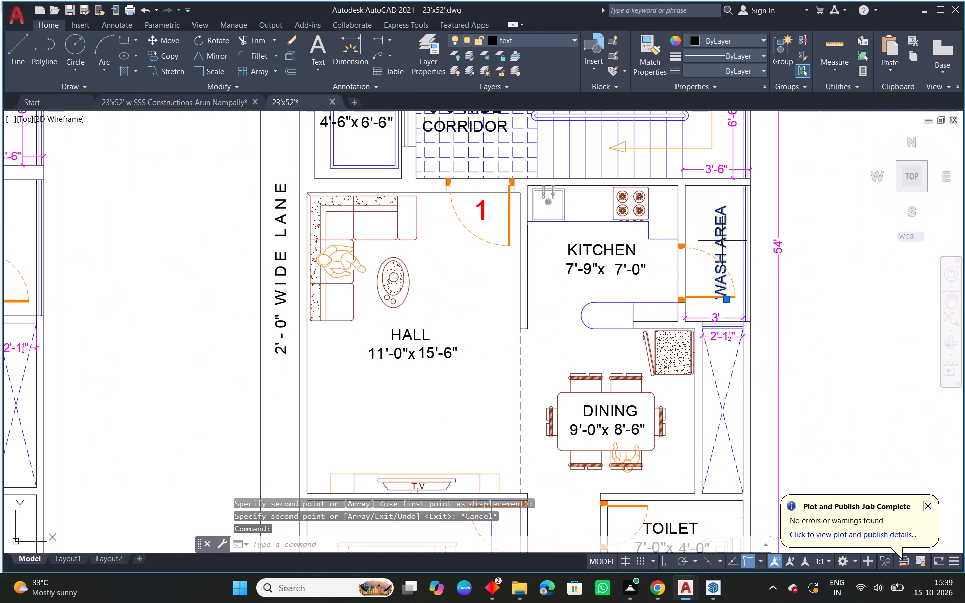
text(CO)
key(space)
click(722, 241)
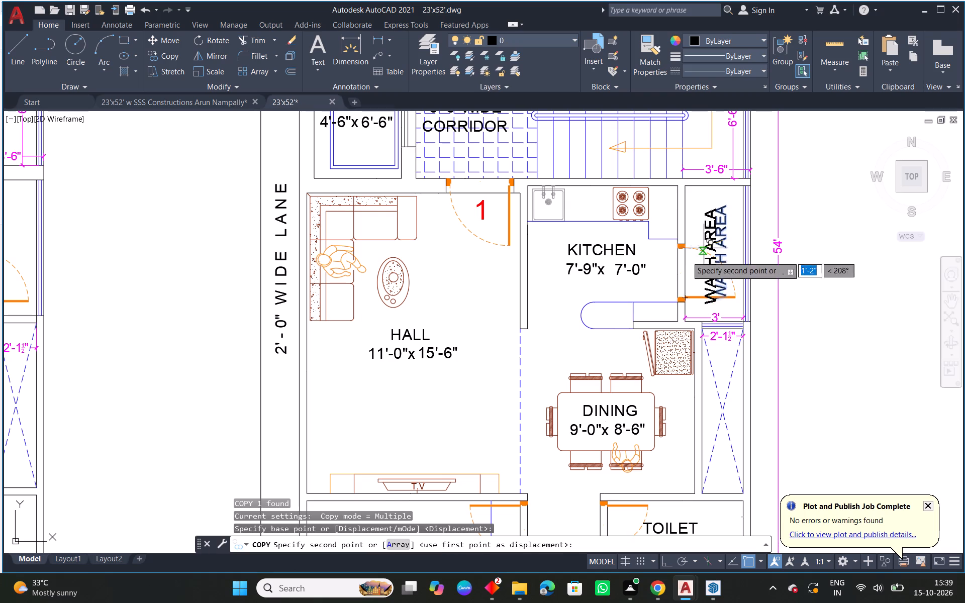
middle_drag(396, 306, 714, 291)
scroll(333, 207, up, 2)
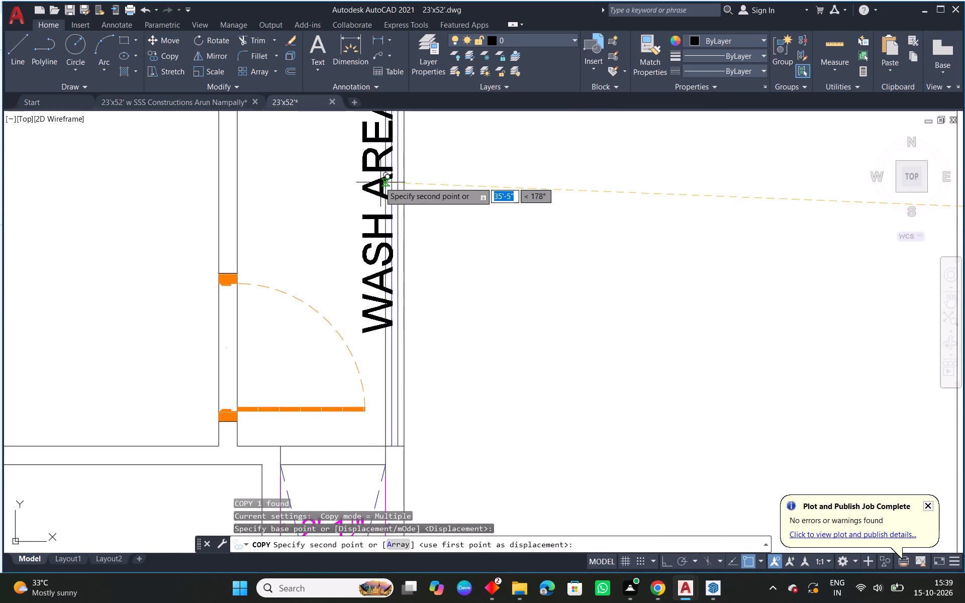
middle_drag(369, 179, 380, 269)
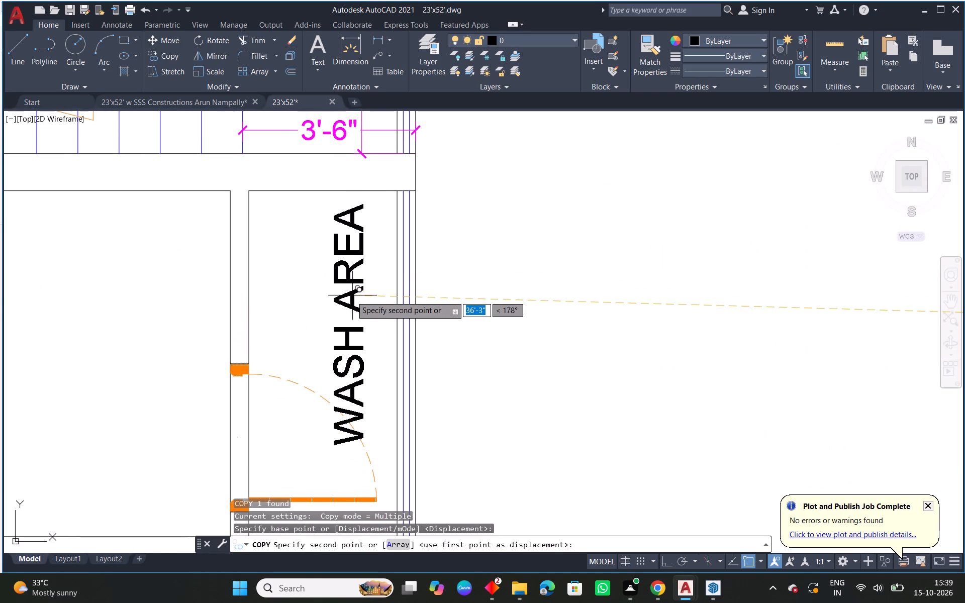
click(349, 296)
key(Escape)
Dimension the wash area's width from the door partition to the outer wall's outer face.
scroll(391, 267, down, 2)
middle_drag(465, 295, 518, 259)
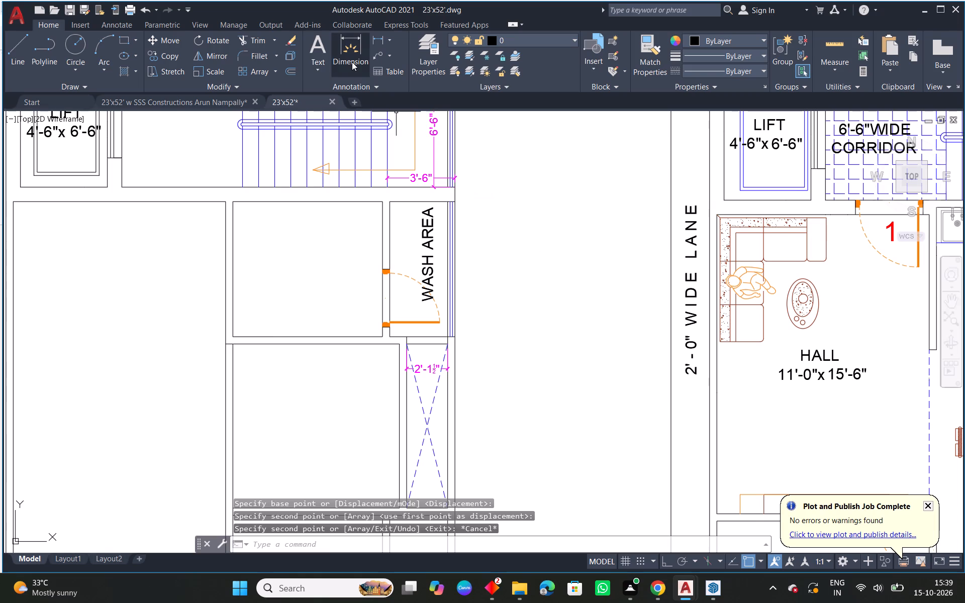
click(352, 62)
scroll(385, 283, up, 2)
click(392, 397)
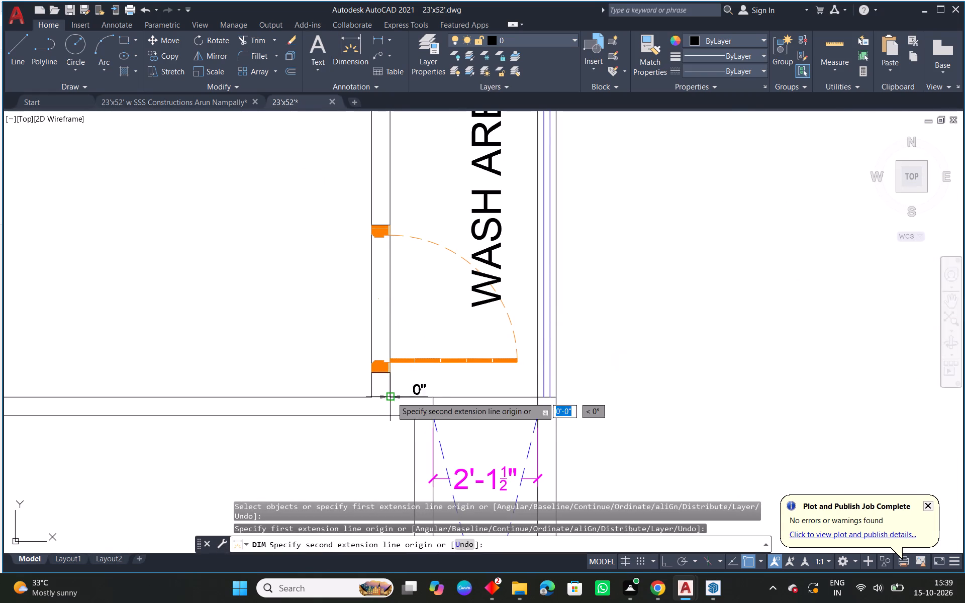
click(555, 398)
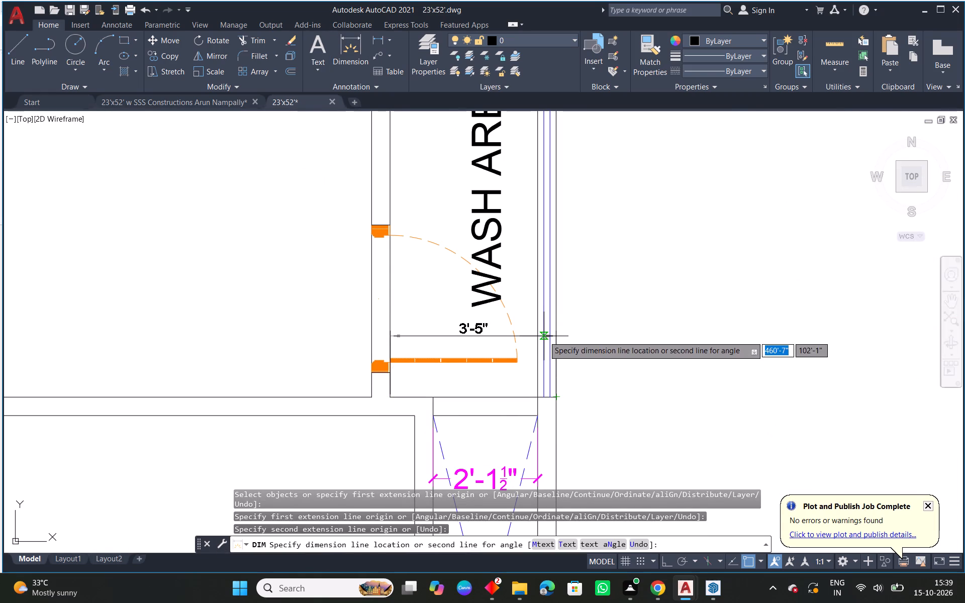
click(544, 336)
key(Escape)
Match the new wash-area width dimension to the magenta 2'-1½" shaft dimension.
scroll(554, 358, down, 1)
middle_drag(600, 388, 583, 295)
text(MA)
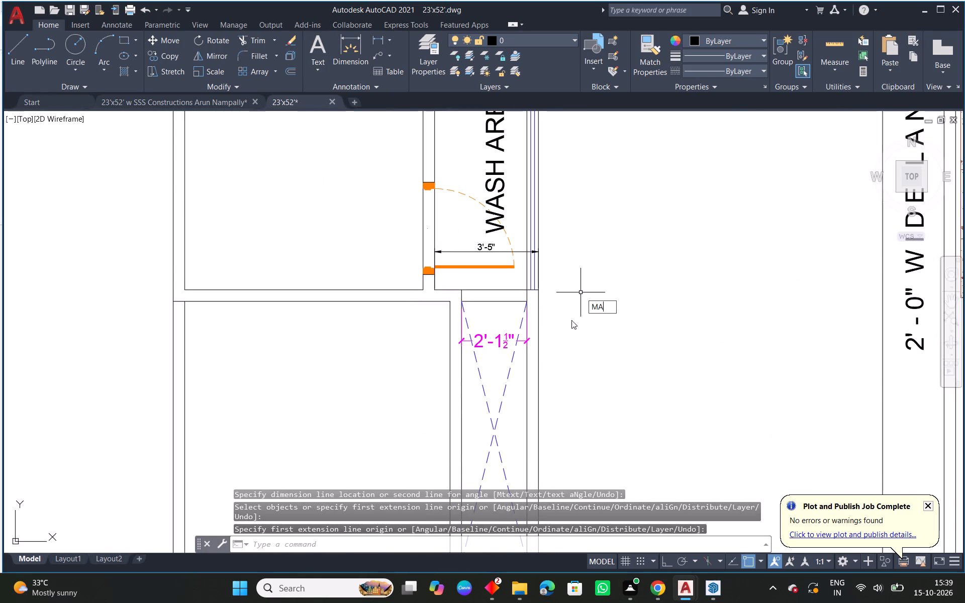
key(space)
click(497, 339)
click(489, 250)
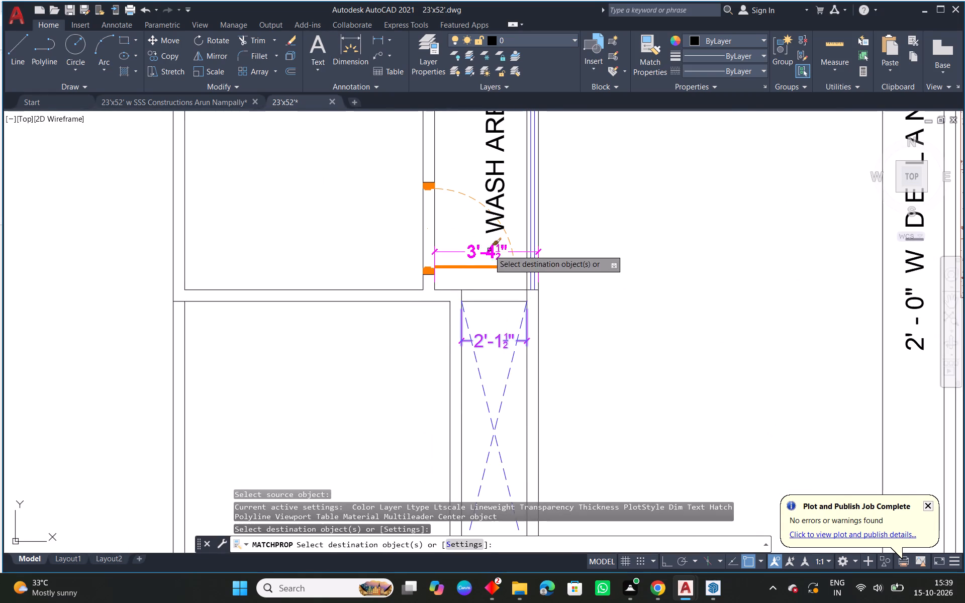
key(Escape)
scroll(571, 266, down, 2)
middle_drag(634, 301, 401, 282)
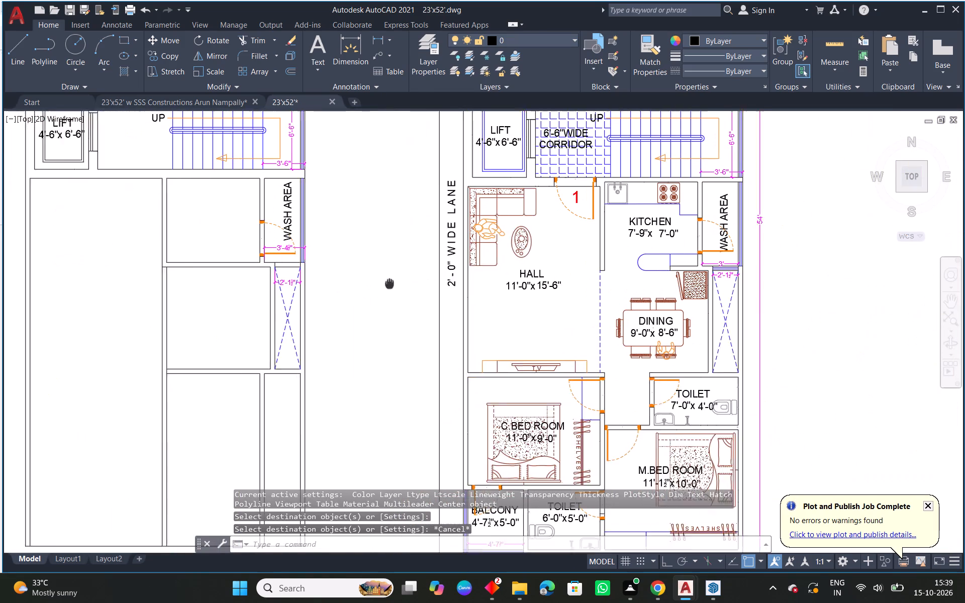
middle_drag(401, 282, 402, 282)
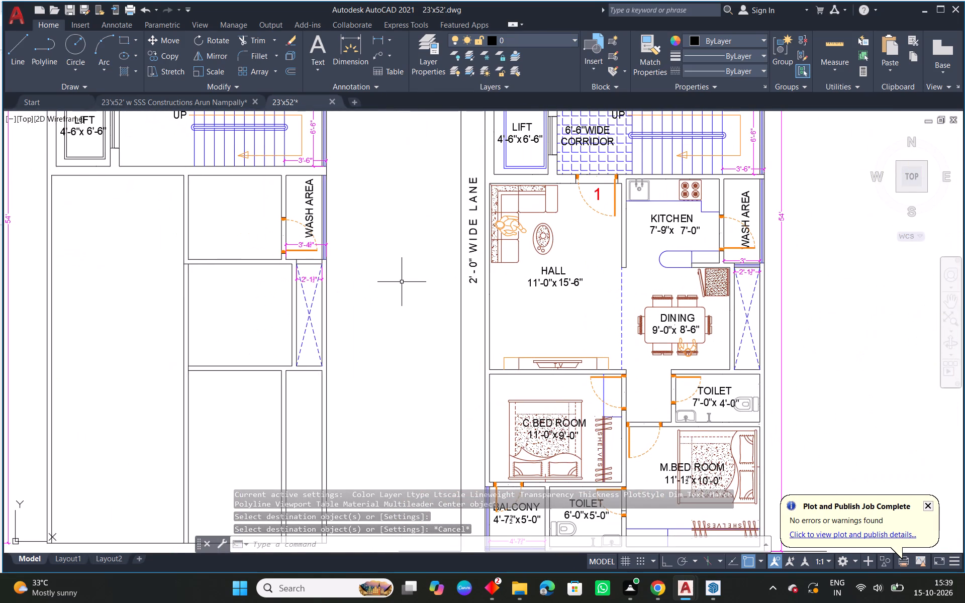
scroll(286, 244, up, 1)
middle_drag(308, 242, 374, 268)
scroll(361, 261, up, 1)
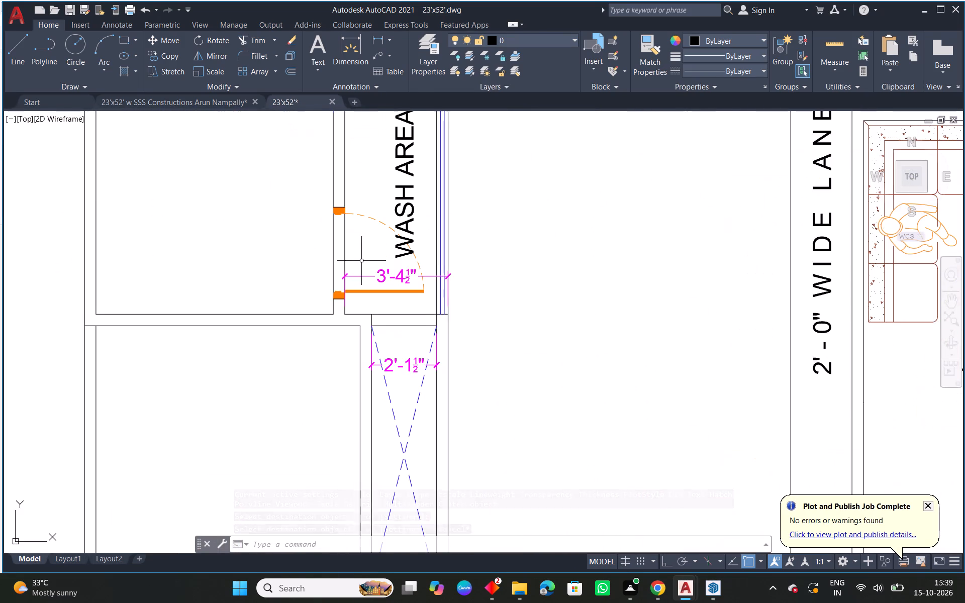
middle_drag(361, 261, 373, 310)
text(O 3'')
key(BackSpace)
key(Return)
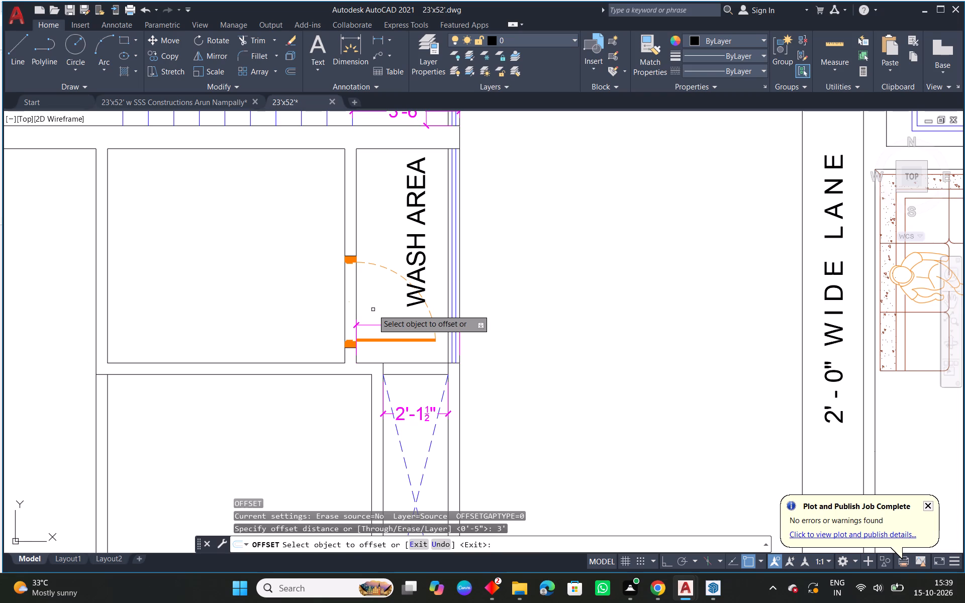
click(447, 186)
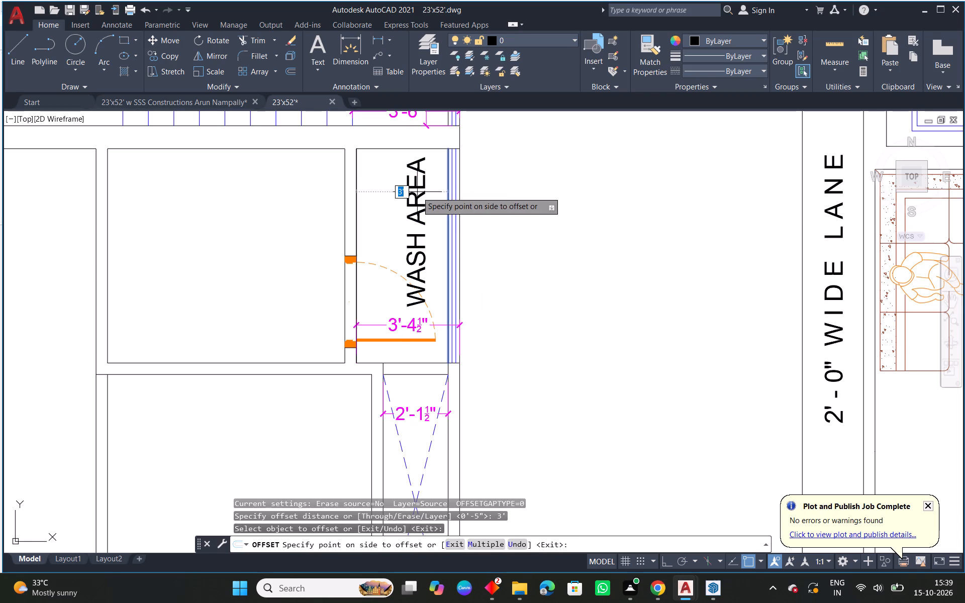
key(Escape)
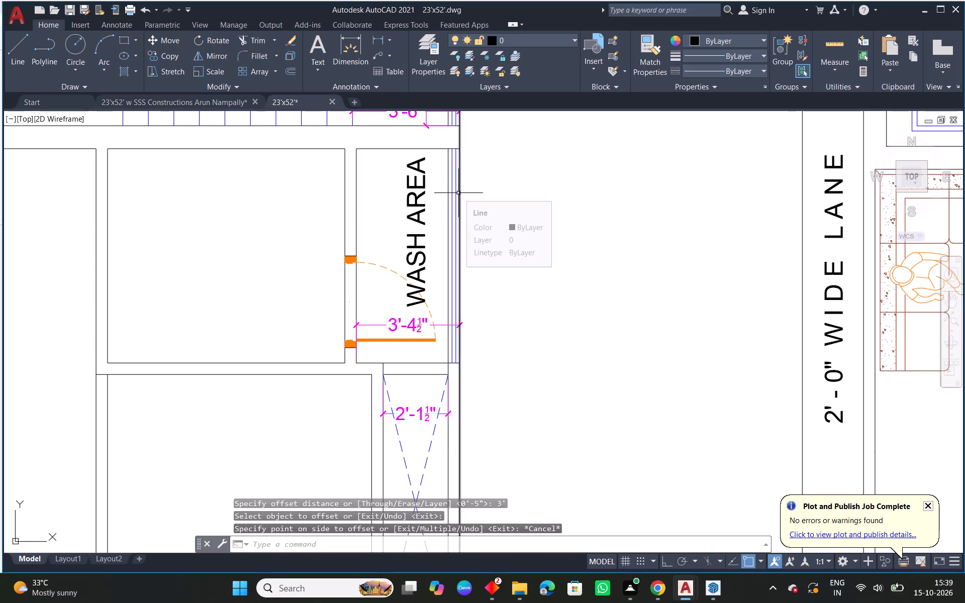
Offset the outer wall's outer face line 3' inward across the new plan's wash area as a guide.
text(O 3'')
key(BackSpace)
key(Return)
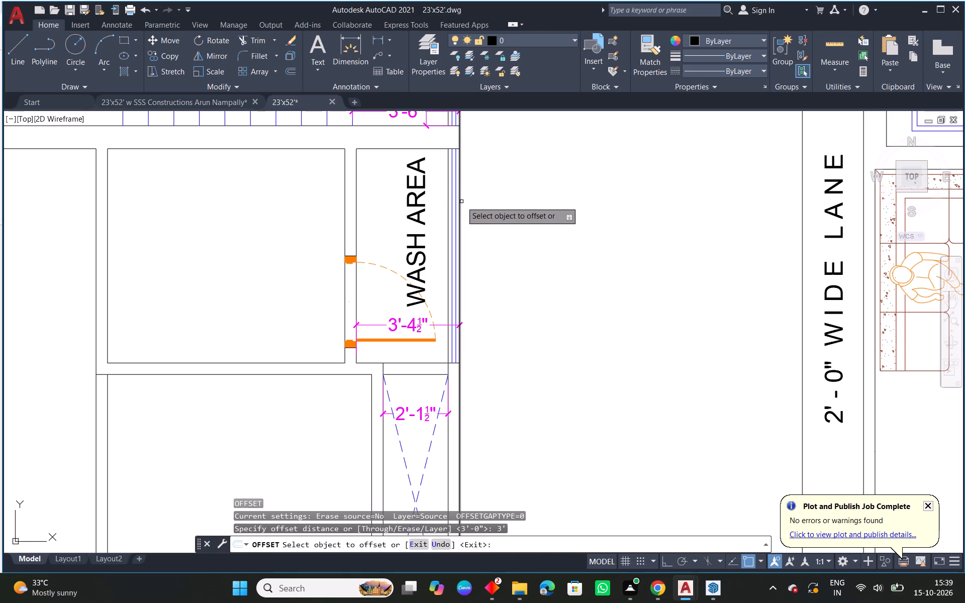
click(461, 202)
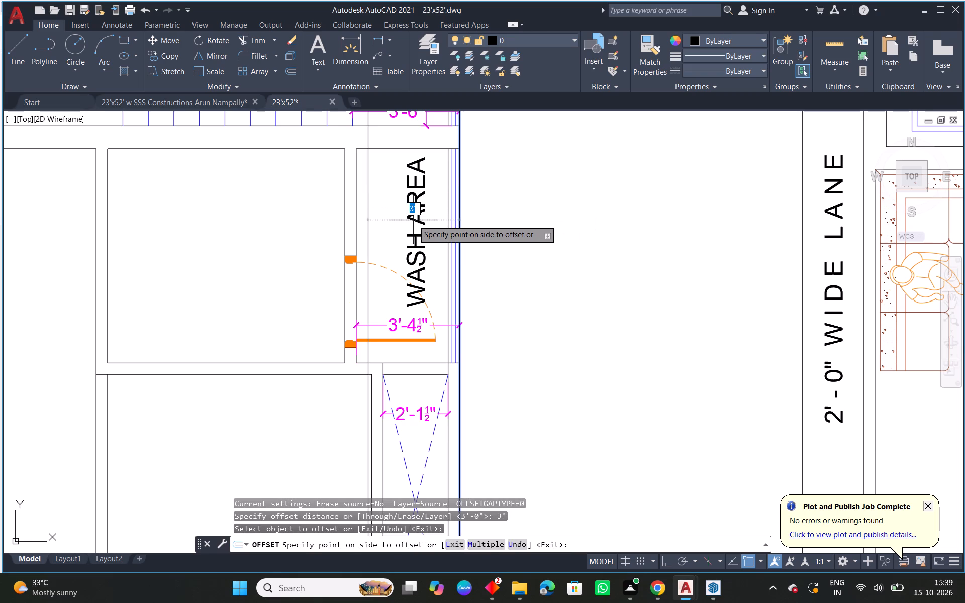
click(413, 220)
key(Escape)
Move both lines of the kitchen–wash partition so its wash-side face meets the 3' guide, and erase the guide line.
scroll(359, 300, up, 2)
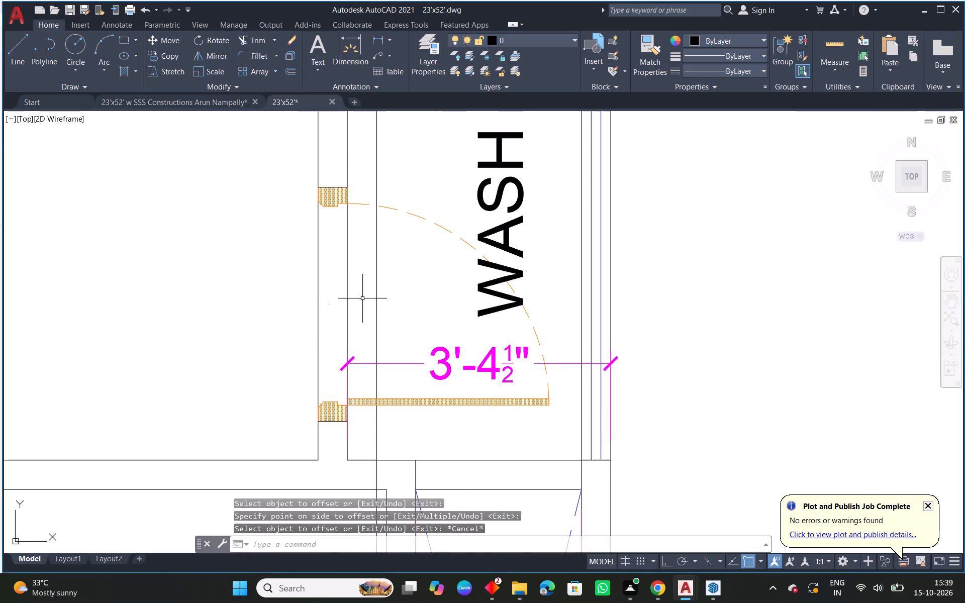
drag(363, 298, 356, 298)
click(292, 297)
text(M)
key(space)
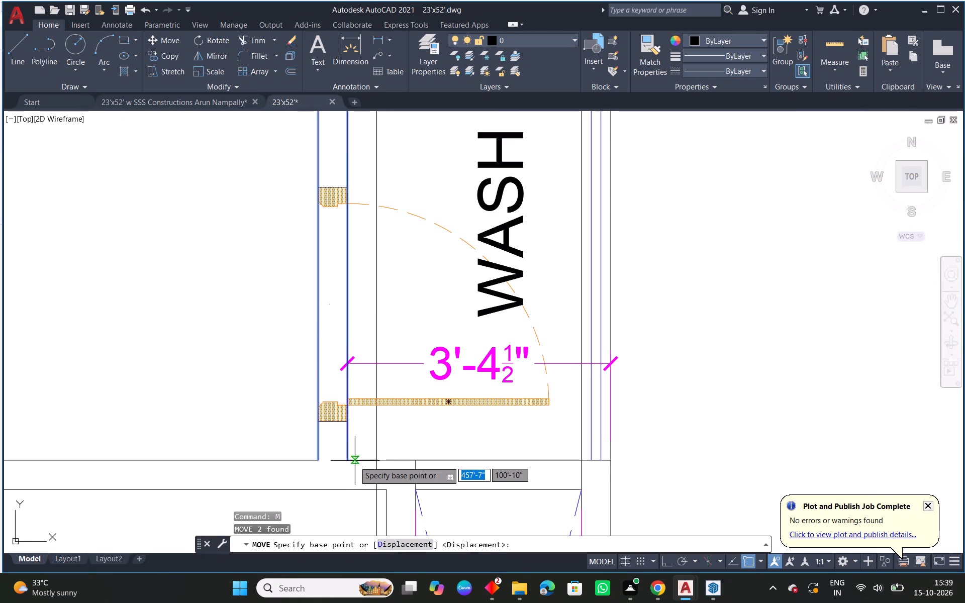
click(348, 460)
click(379, 460)
key(Escape)
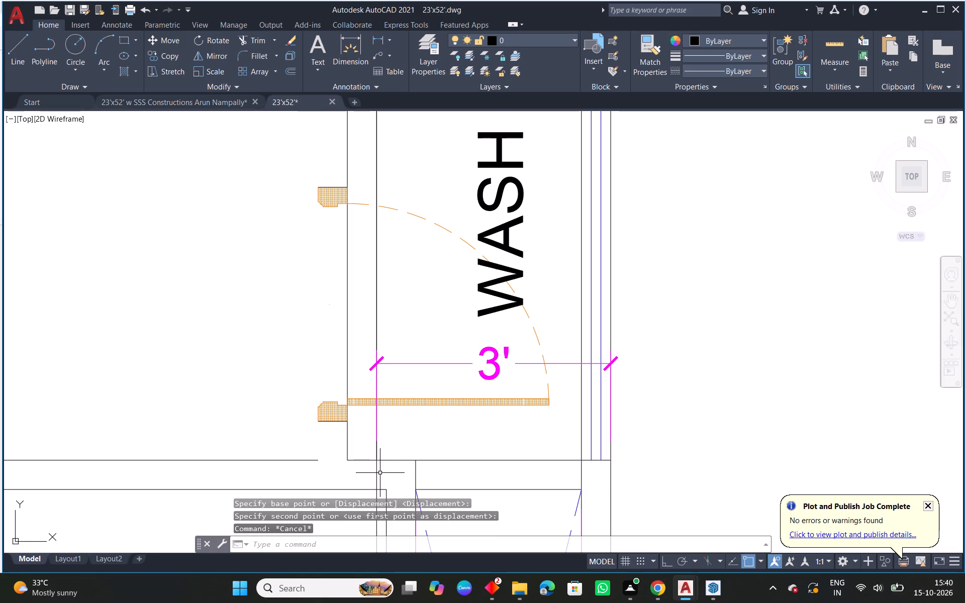
click(377, 475)
key(Delete)
Fillet the kitchen's lower wall line to the kitchen-side line of the moved partition to close the corner.
scroll(403, 421, down, 1)
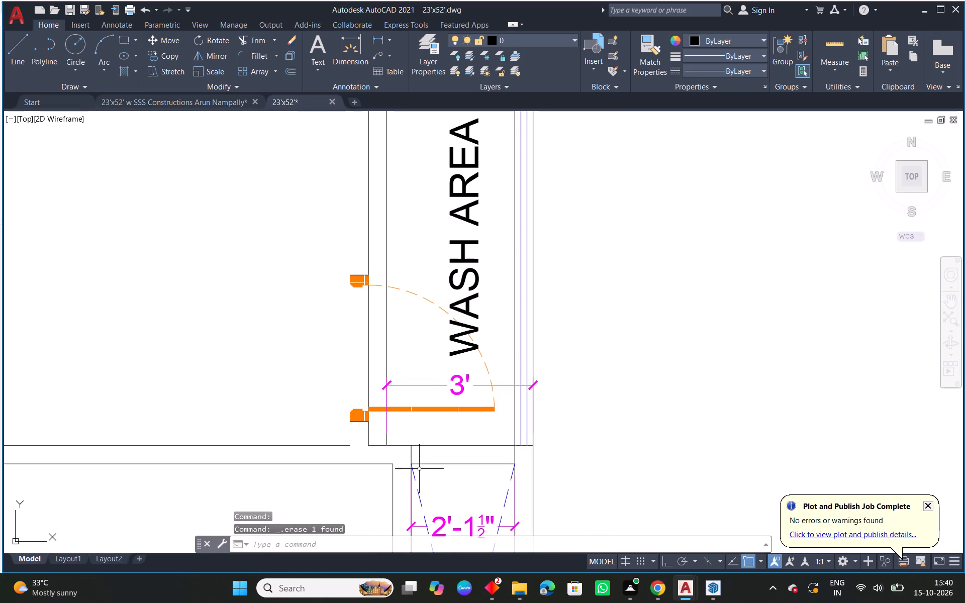
middle_drag(421, 464, 452, 382)
scroll(396, 367, up, 1)
key(f)
key(space)
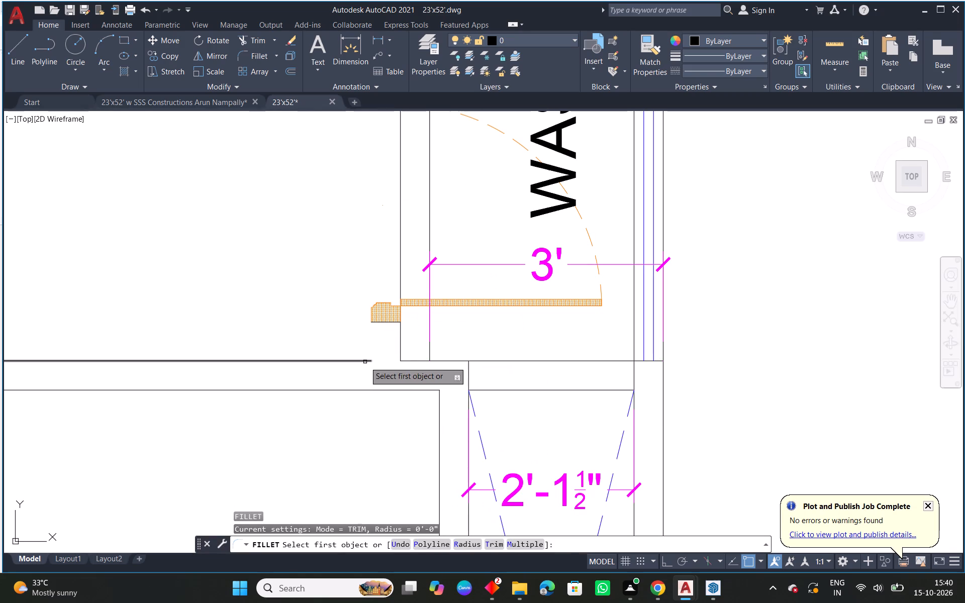
click(364, 362)
click(400, 352)
key(Escape)
Move the wash-area door over so its frame sits in the shifted kitchen–wash partition.
click(395, 320)
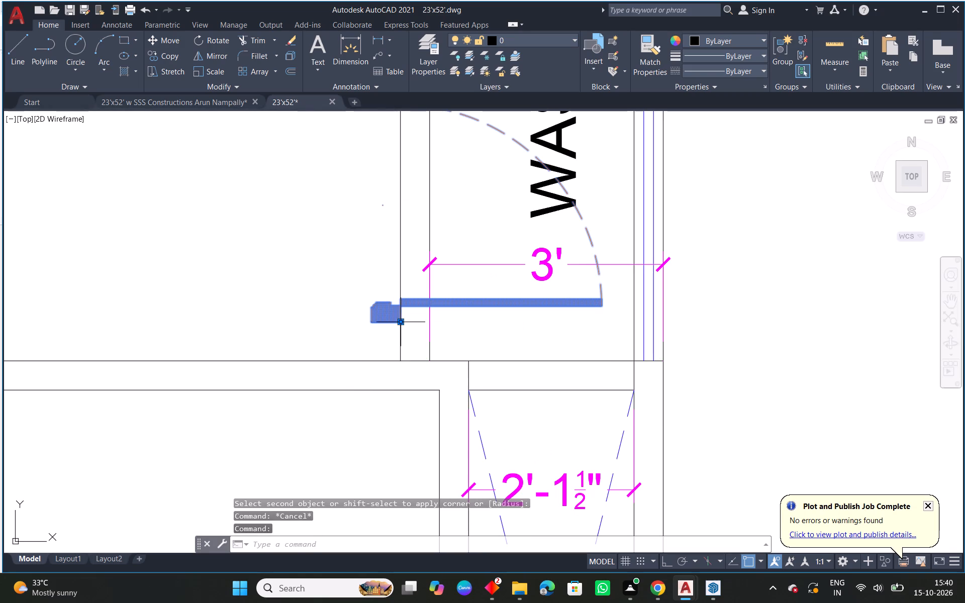
click(403, 325)
click(426, 325)
key(Escape)
Trim the lower wall line crossing between the two faces of the kitchen–wash partition.
scroll(422, 353, up, 1)
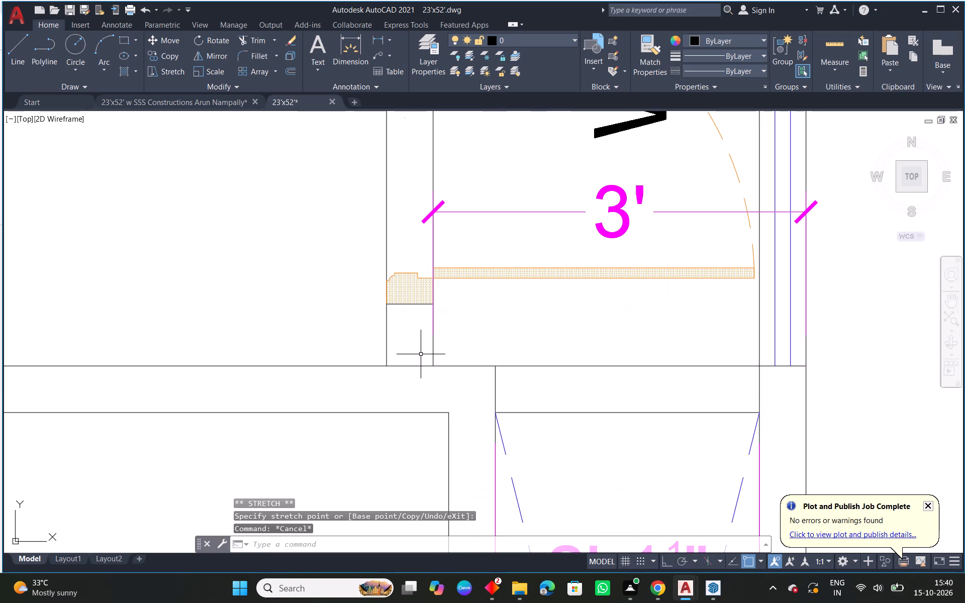
key(t)
key(r)
key(space)
key(space)
click(411, 365)
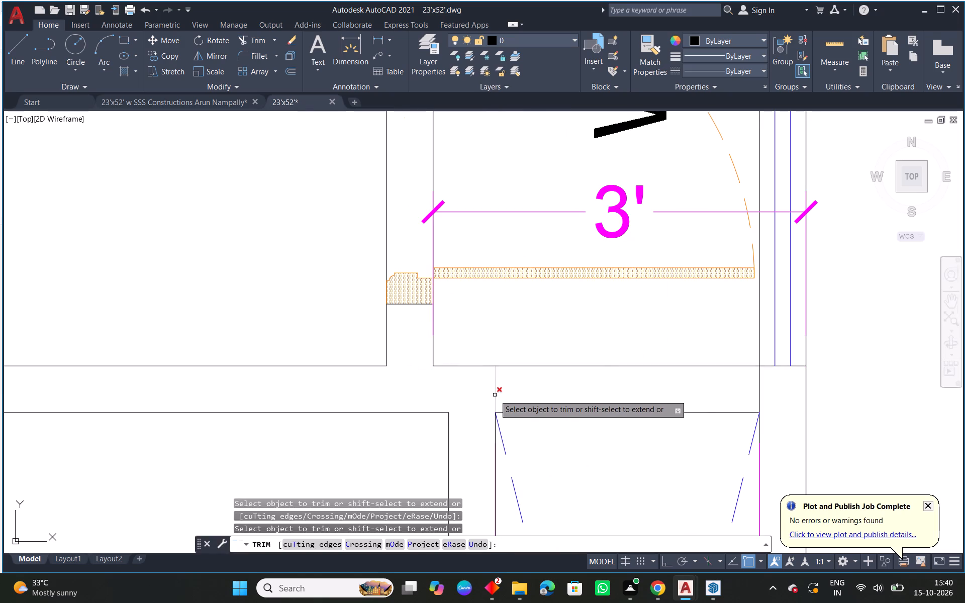
key(Escape)
Fillet the kitchen's upper wall line, below the staircase, to the kitchen-side line of the shifted partition.
scroll(511, 373, down, 4)
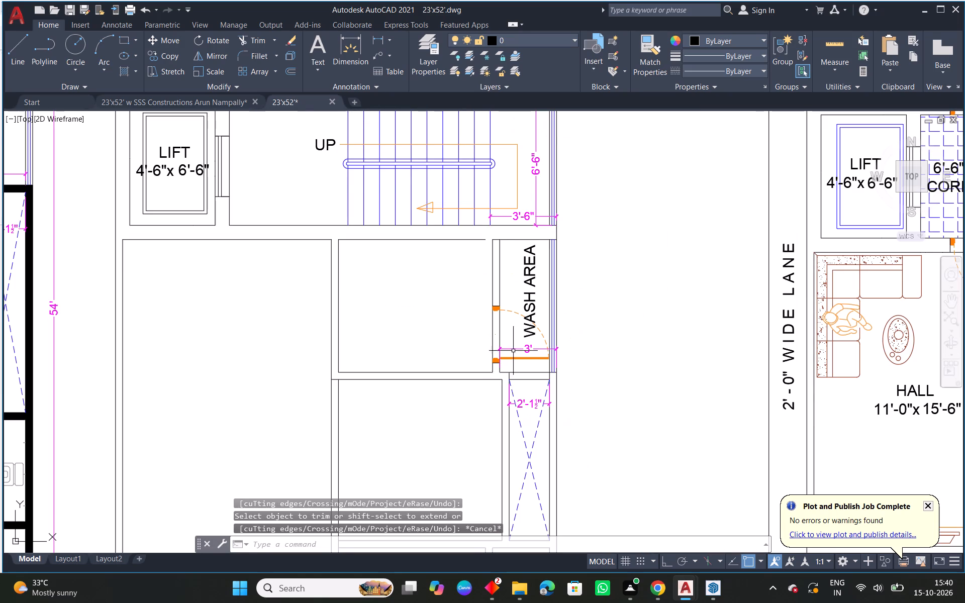
middle_drag(499, 245, 491, 297)
right_click(451, 318)
click(511, 336)
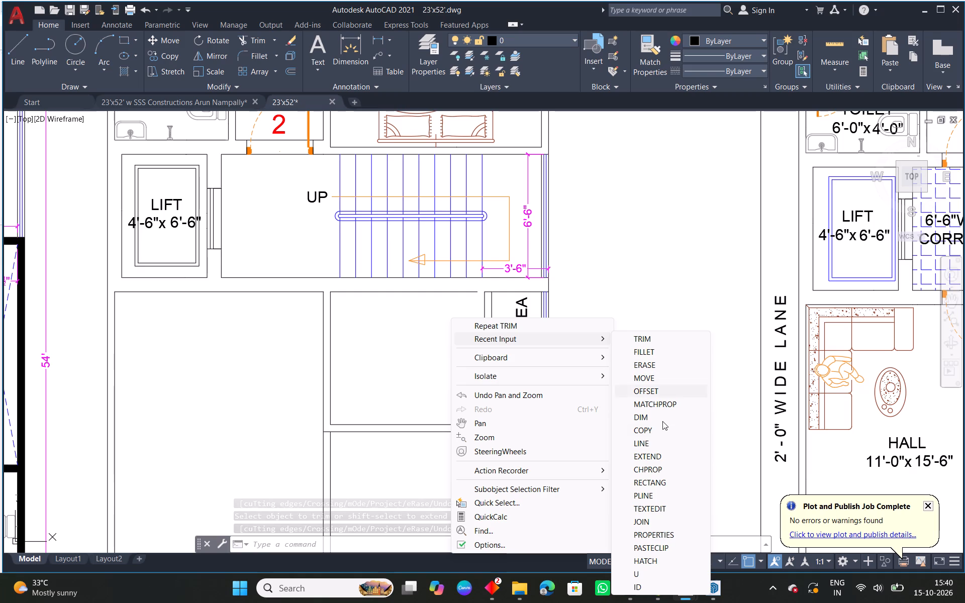
click(647, 354)
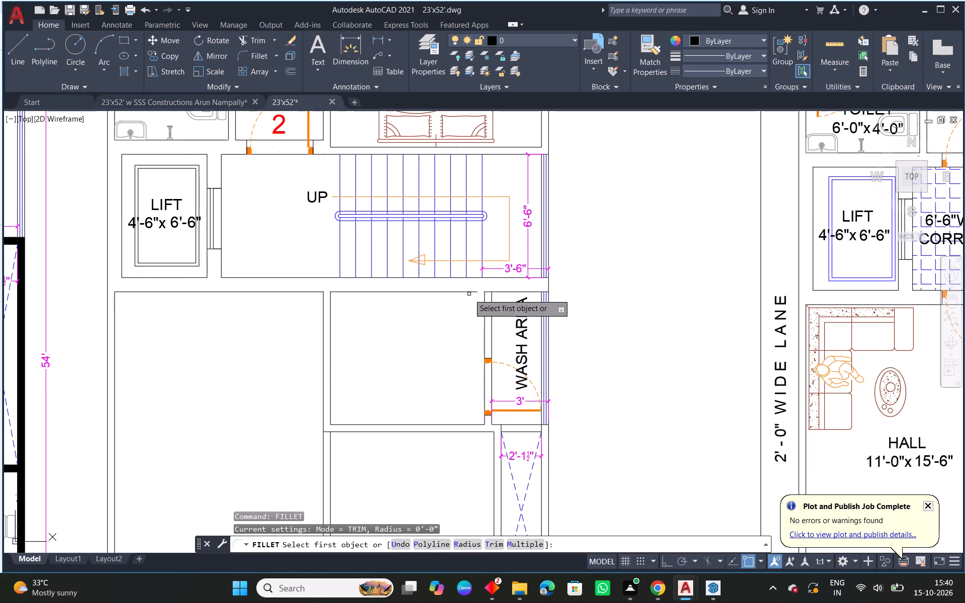
click(469, 292)
click(486, 300)
Trim the upper wall line crossing between the two partition faces at the wash area.
scroll(488, 294, up, 3)
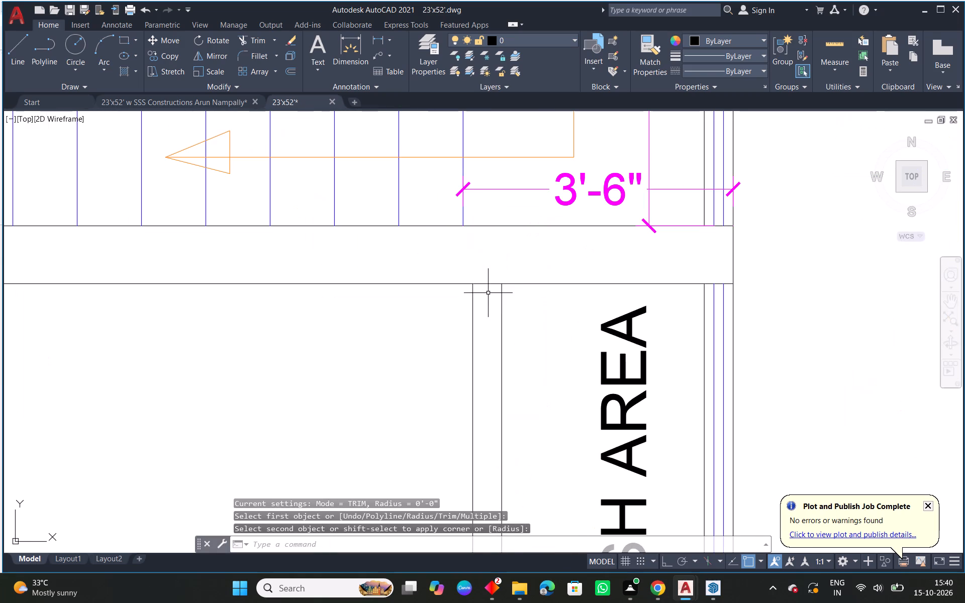
text(TR)
key(space)
key(space)
click(486, 286)
drag(486, 278, 491, 325)
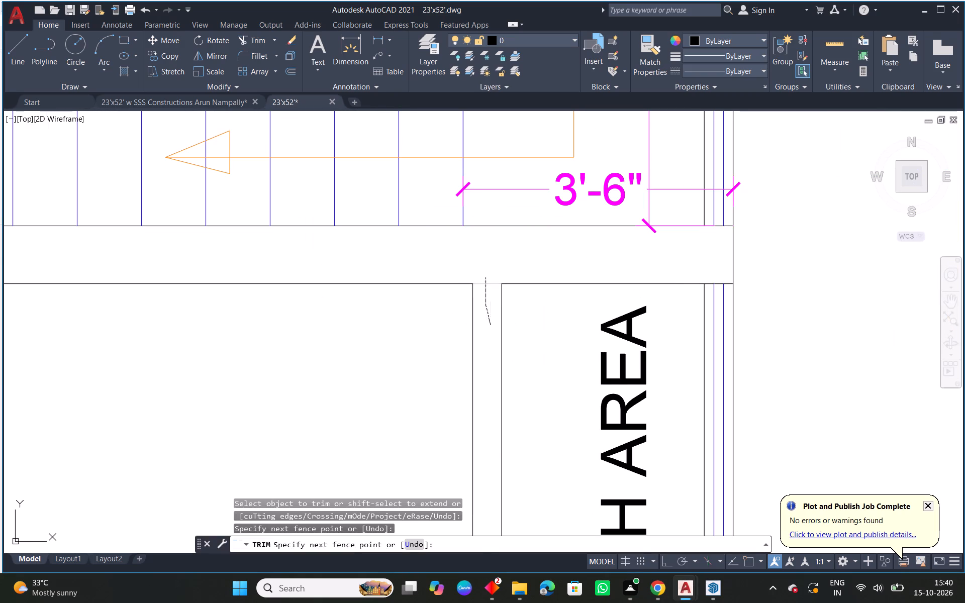
key(Escape)
Copy the refrigerator symbol from the reference plan's dining area into the matching upper corner beside the new plan's shaft.
scroll(491, 325, down, 3)
middle_drag(588, 430, 552, 316)
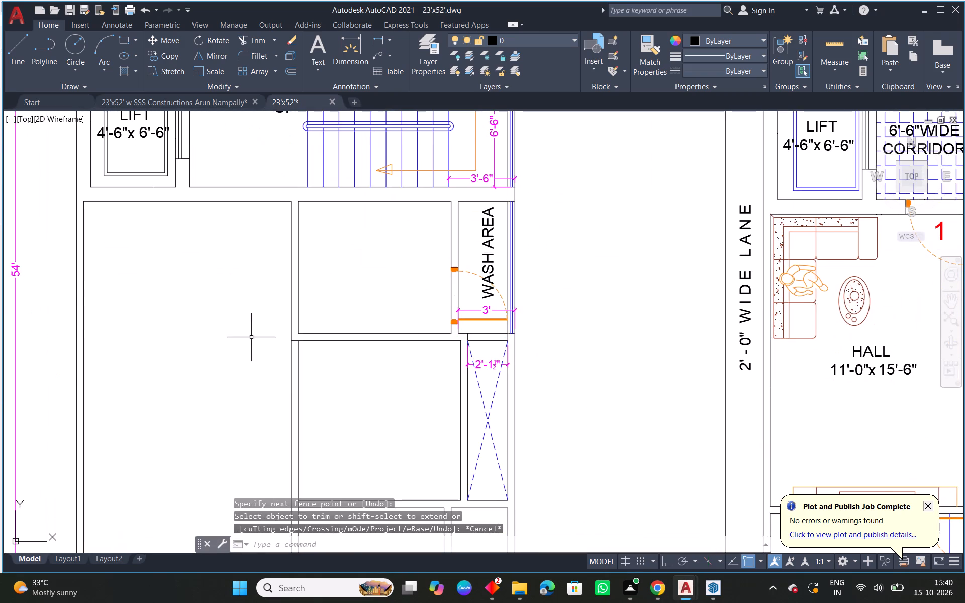
scroll(457, 370, down, 1)
middle_drag(564, 410, 436, 338)
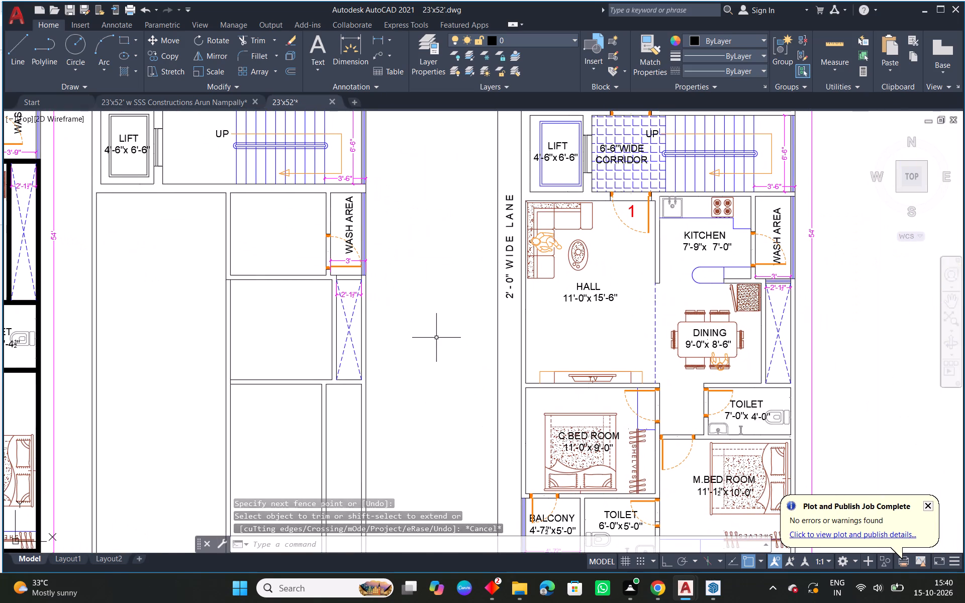
click(735, 308)
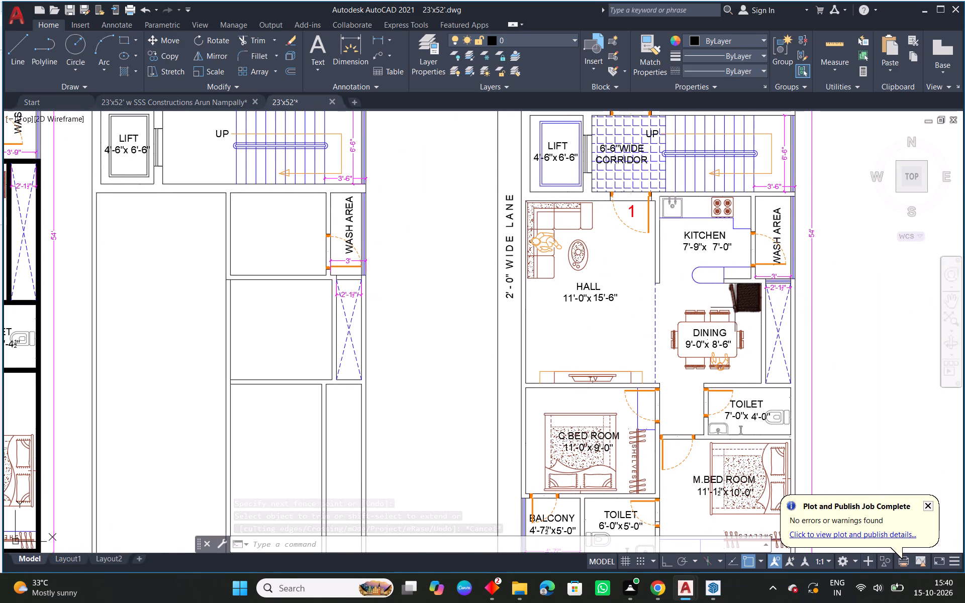
text(CO)
key(space)
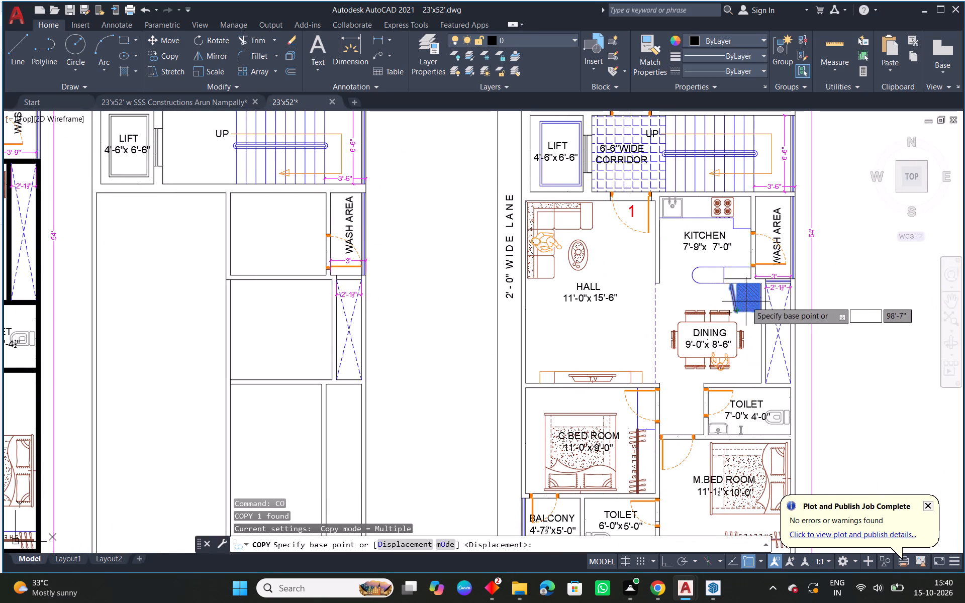
click(755, 297)
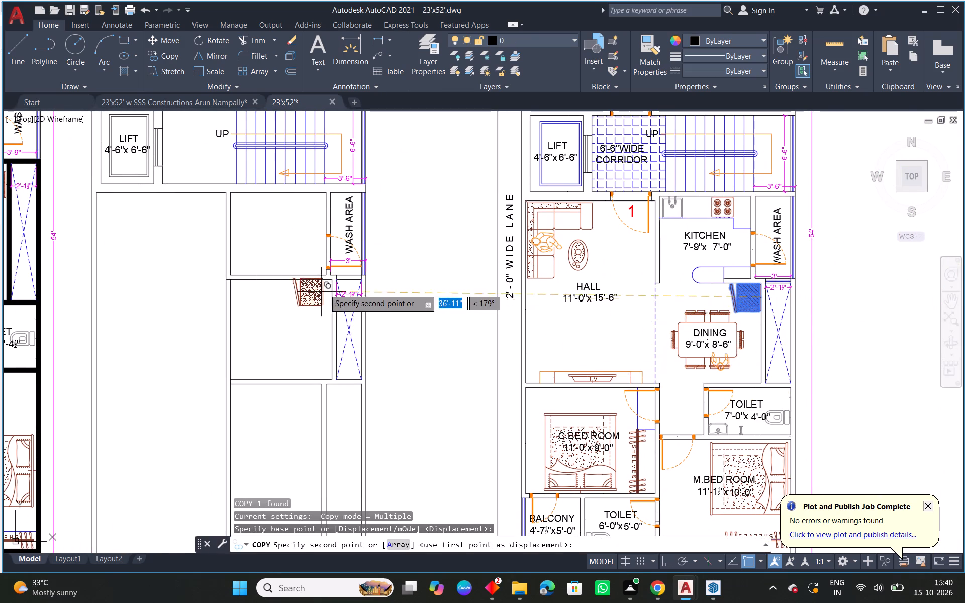
scroll(325, 289, up, 3)
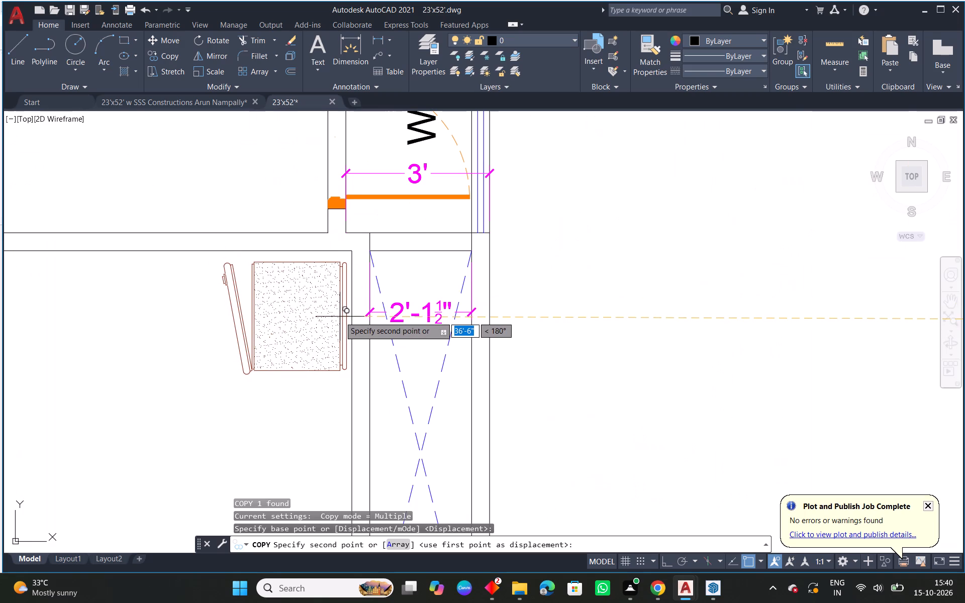
click(340, 317)
key(Escape)
Move the copied refrigerator horizontally against the dining wall's inner face beside the shaft.
scroll(348, 352, down, 3)
scroll(350, 337, up, 4)
click(351, 379)
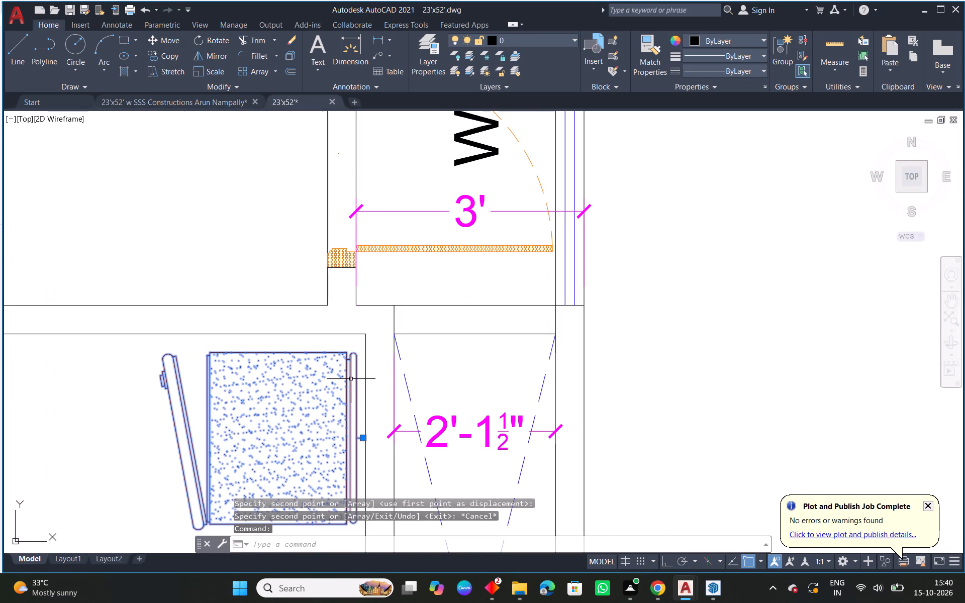
scroll(368, 436, up, 3)
click(342, 445)
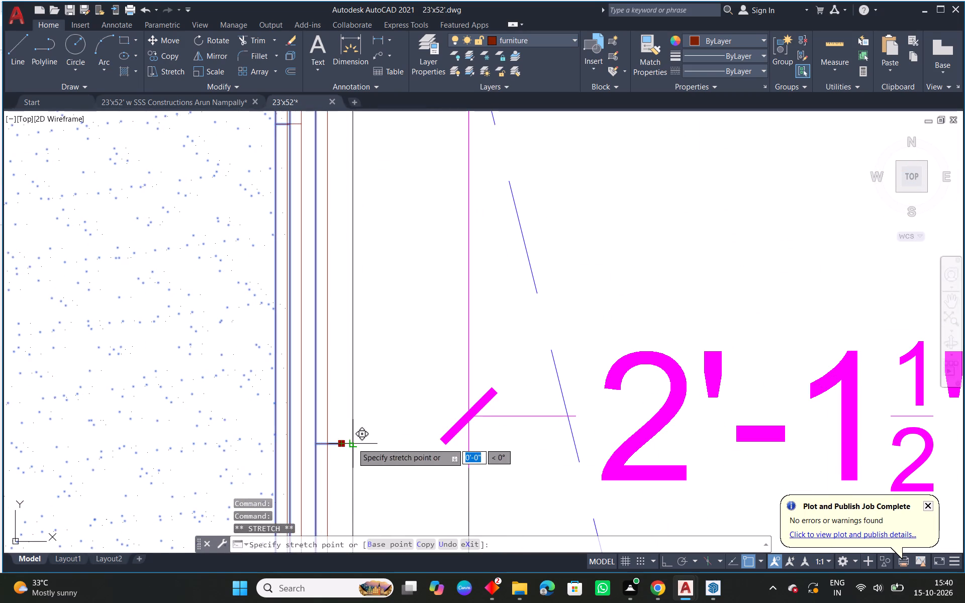
click(352, 443)
key(Escape)
Copy the dining table set with its DINING 9'-0"x 8'-6" label from the reference plan into the new plan's dining room.
scroll(322, 317, down, 6)
scroll(345, 355, down, 1)
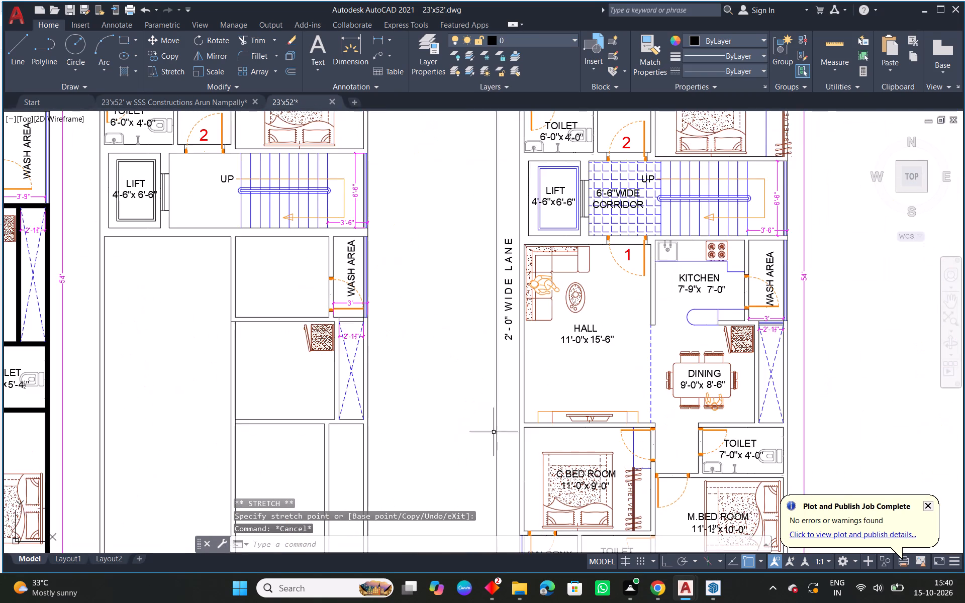
middle_drag(548, 447, 516, 404)
scroll(690, 361, up, 2)
drag(717, 389, 715, 380)
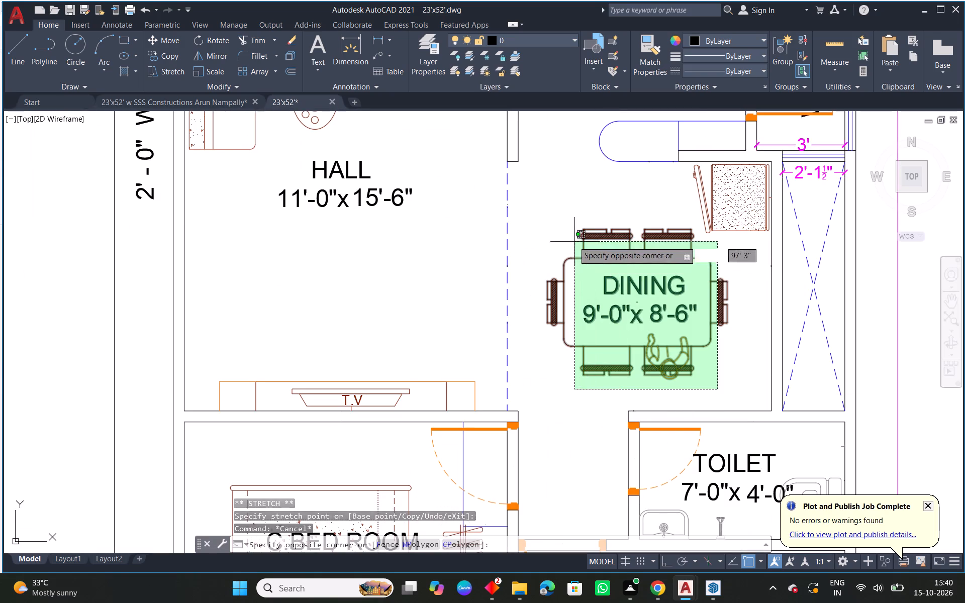
click(572, 241)
text(CO)
key(space)
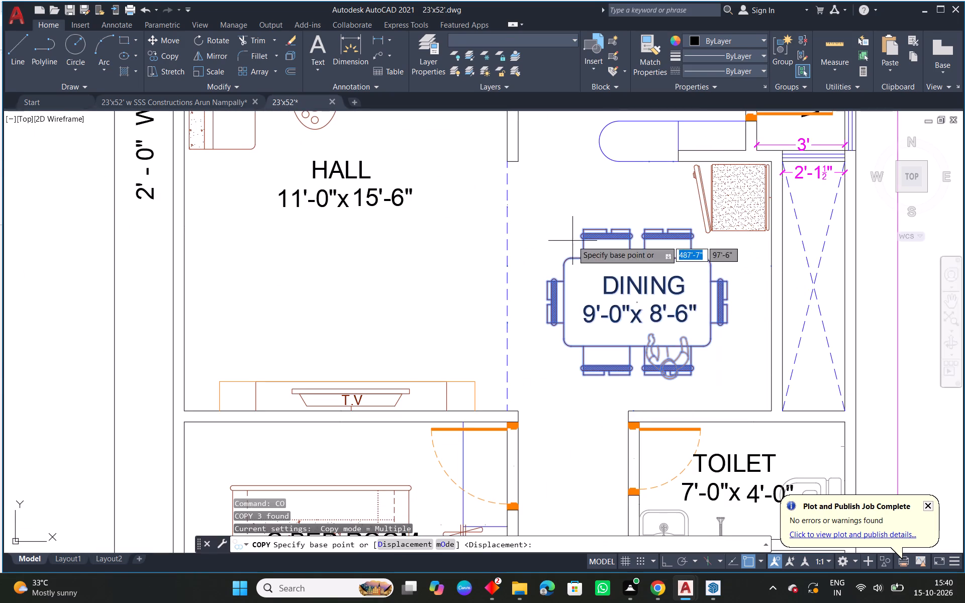
click(727, 279)
scroll(567, 429, down, 3)
middle_drag(491, 460, 650, 386)
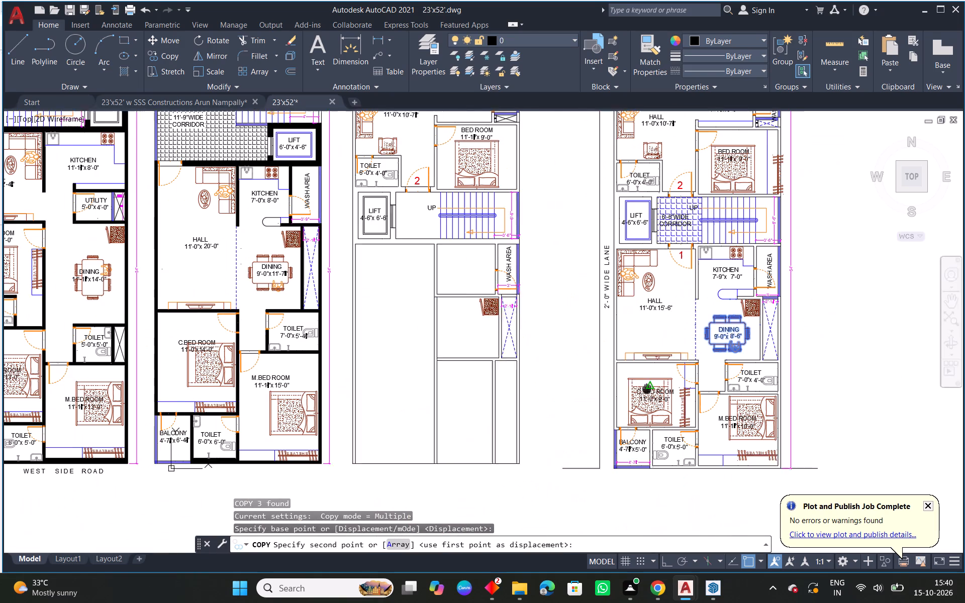
middle_drag(650, 386, 656, 383)
scroll(493, 325, up, 2)
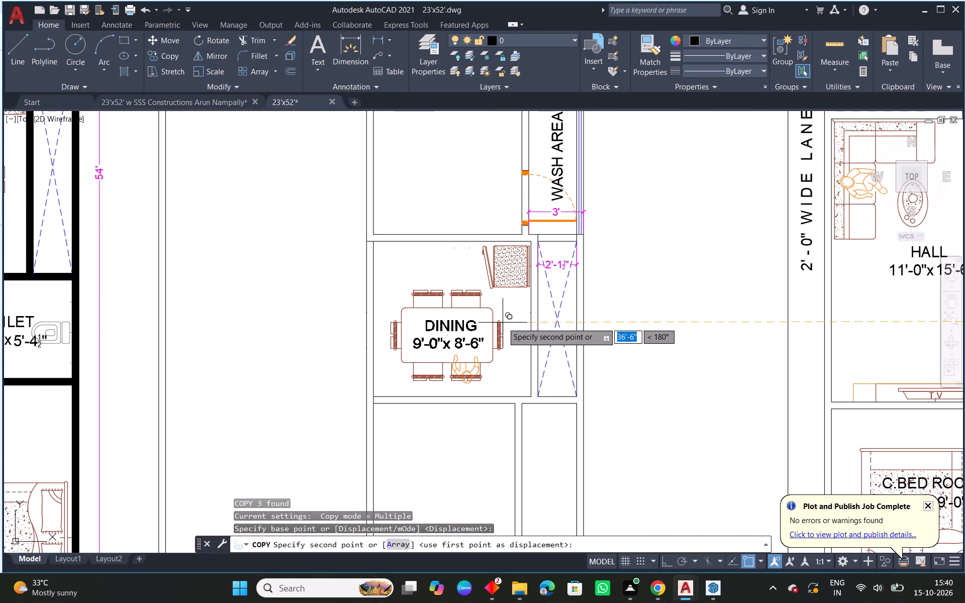
click(500, 324)
key(Escape)
Copy the kitchen sink from the reference plan into the matching upper corner of the new plan's kitchen, on the hall side.
scroll(500, 324, down, 3)
middle_drag(605, 360, 529, 325)
scroll(448, 293, up, 1)
middle_drag(511, 300, 478, 317)
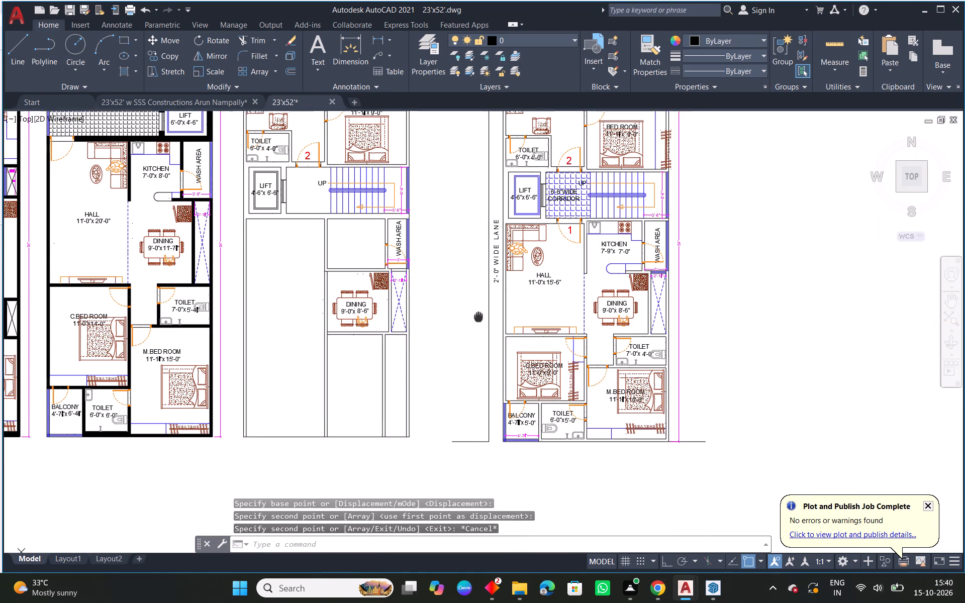
middle_drag(478, 317, 467, 347)
scroll(375, 280, up, 1)
middle_drag(387, 290, 400, 343)
scroll(767, 296, up, 2)
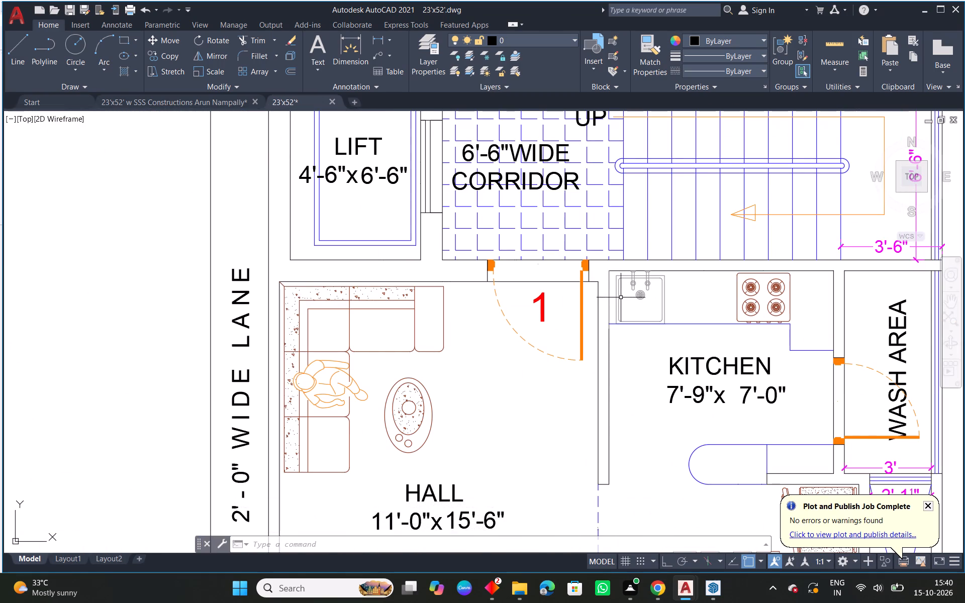
click(621, 297)
click(613, 303)
text(CO)
key(space)
click(610, 271)
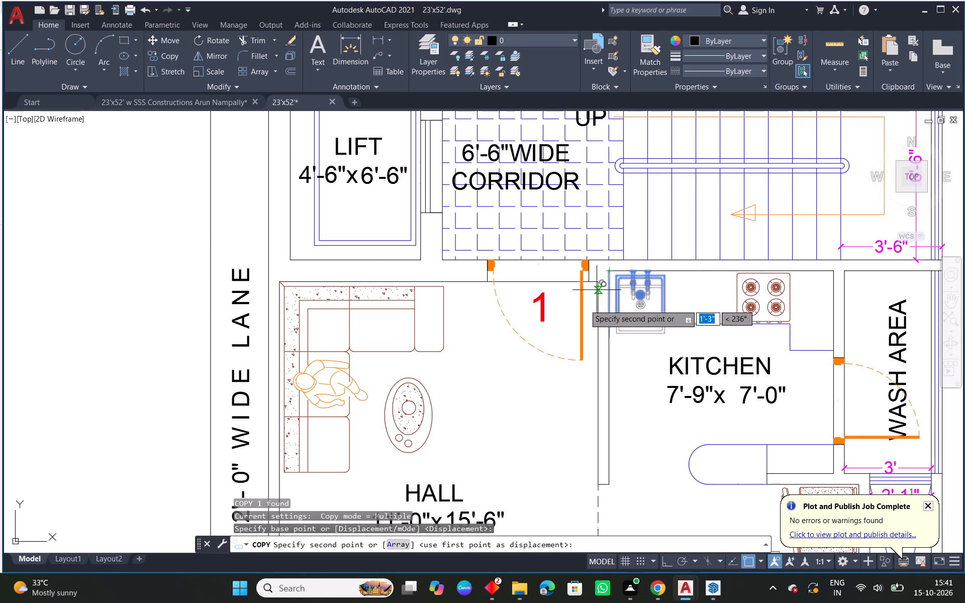
scroll(563, 332, down, 3)
middle_drag(493, 371, 682, 353)
scroll(500, 314, up, 3)
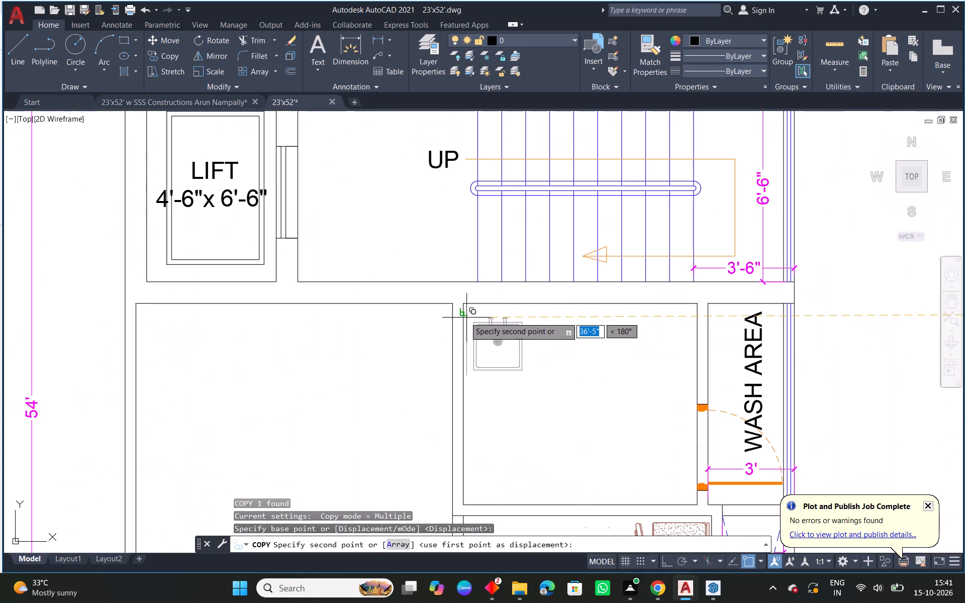
click(461, 305)
key(Escape)
Draw a horizontal counter line below the sink across the kitchen, from the hall-side wall to the wash area wall.
scroll(593, 372, down, 1)
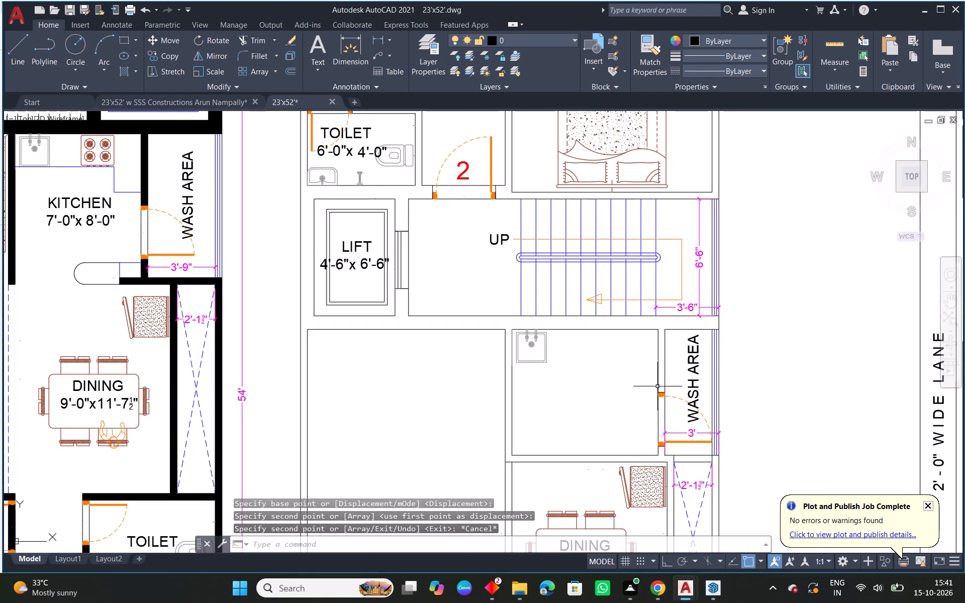
middle_drag(674, 382, 538, 352)
key(l)
key(space)
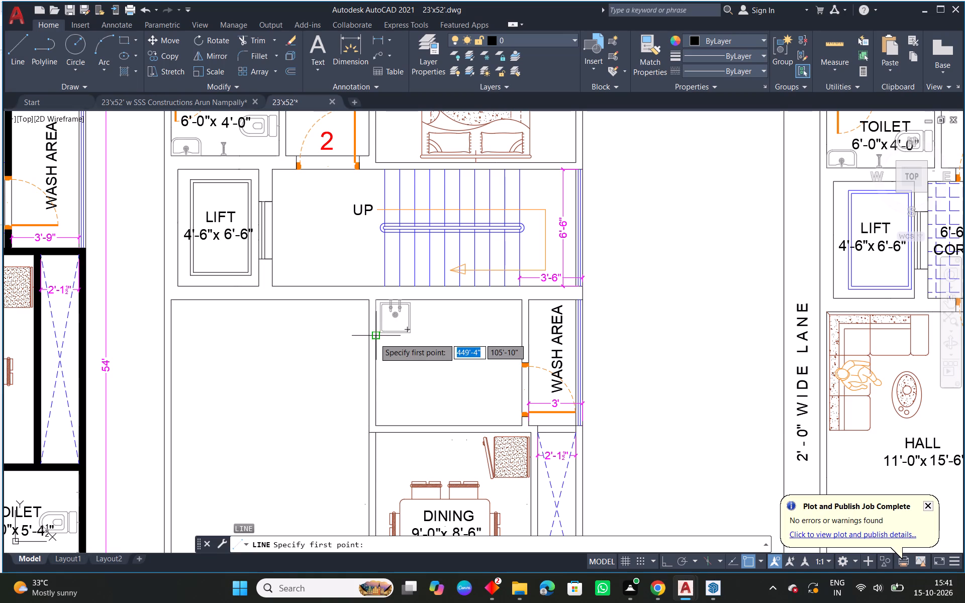
click(374, 338)
scroll(520, 335, down, 1)
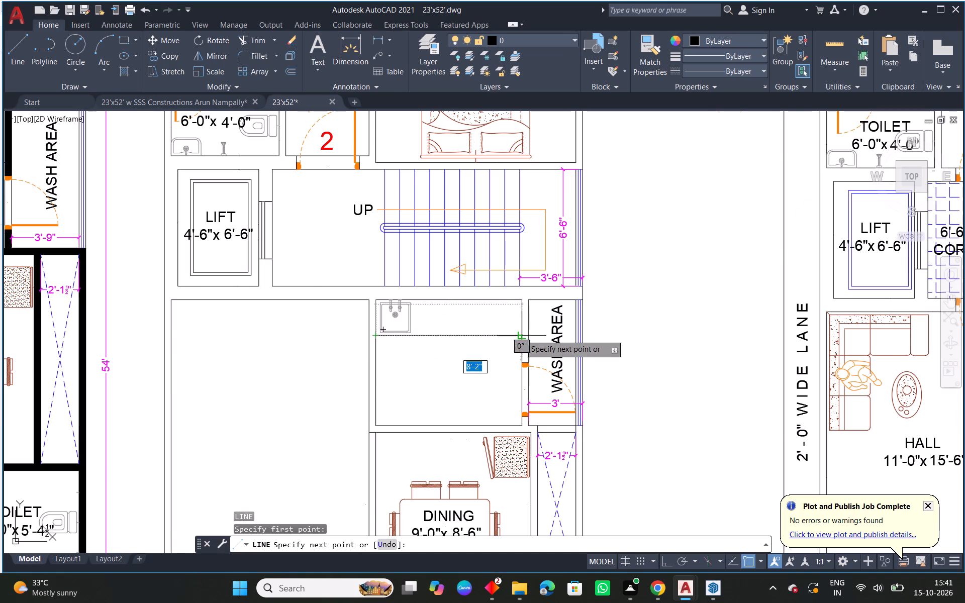
scroll(520, 335, down, 1)
middle_drag(520, 335, 437, 331)
scroll(437, 331, up, 4)
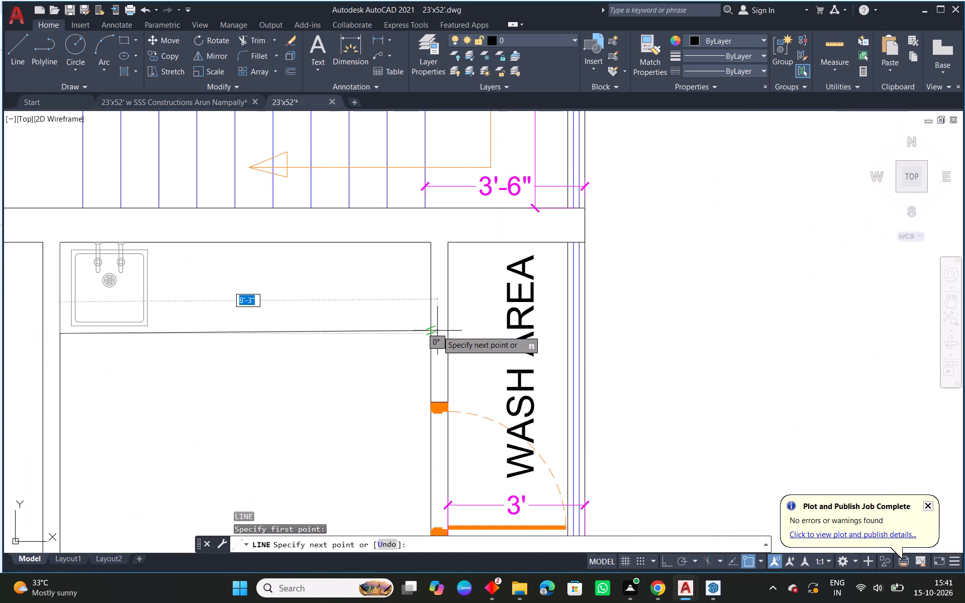
click(430, 332)
key(Escape)
click(656, 588)
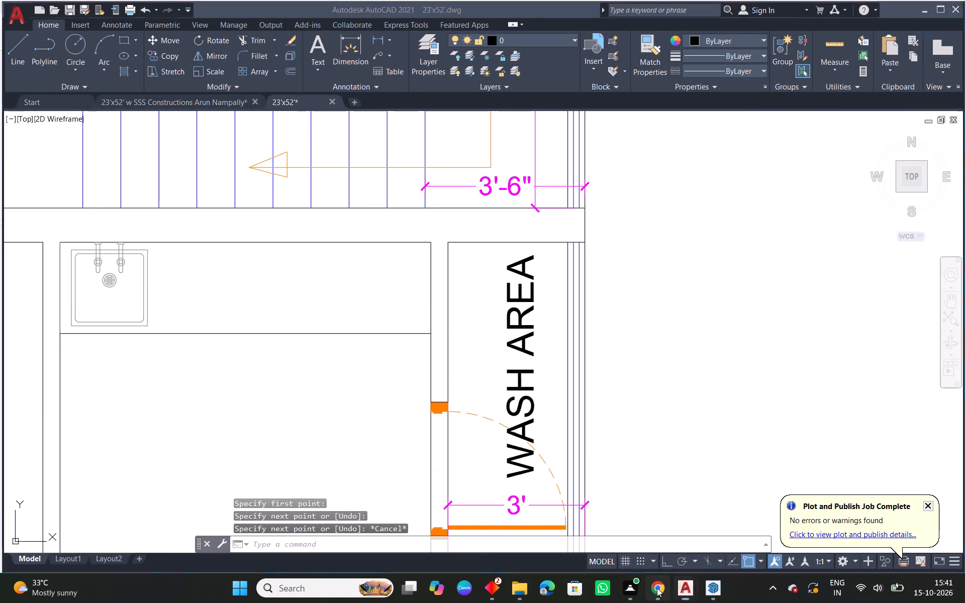
click(897, 14)
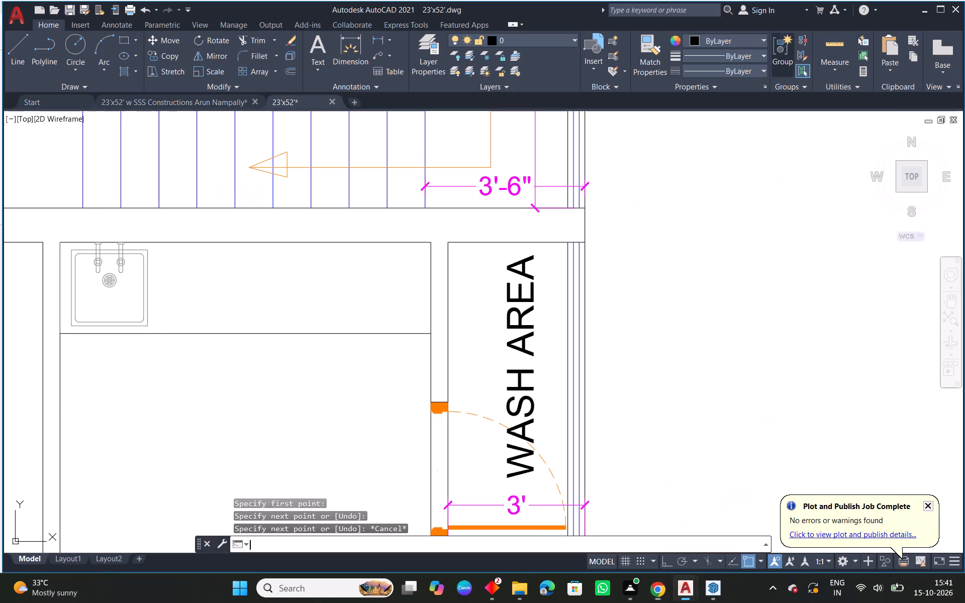
Copy the four-burner stove from the reference plan's kitchen onto the new kitchen's counter, between the sink and the wash area wall.
middle_drag(442, 338, 564, 334)
scroll(547, 335, down, 1)
middle_drag(614, 367, 433, 324)
scroll(433, 324, down, 1)
middle_drag(618, 337, 608, 333)
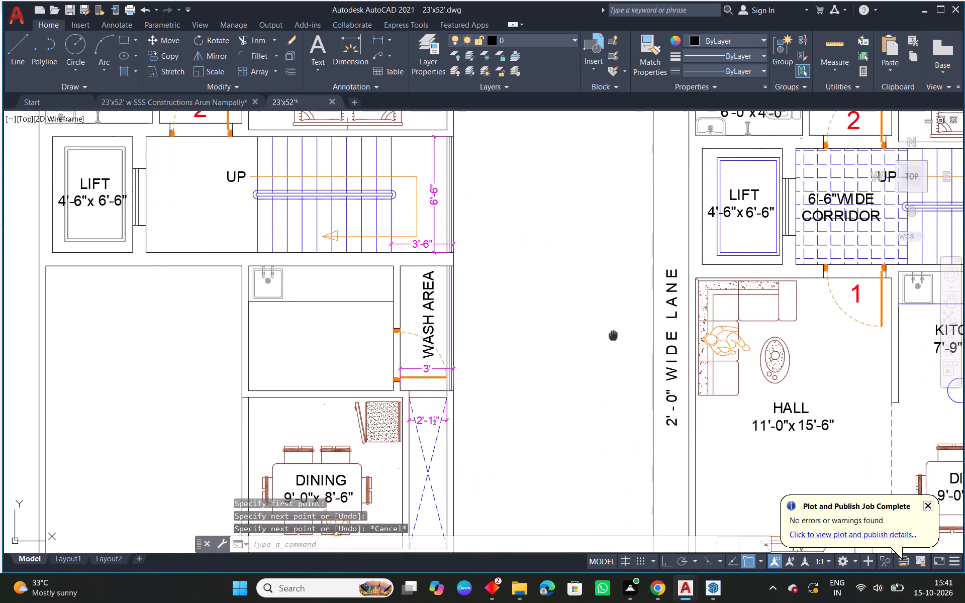
middle_drag(608, 333, 328, 336)
scroll(724, 294, up, 1)
click(714, 300)
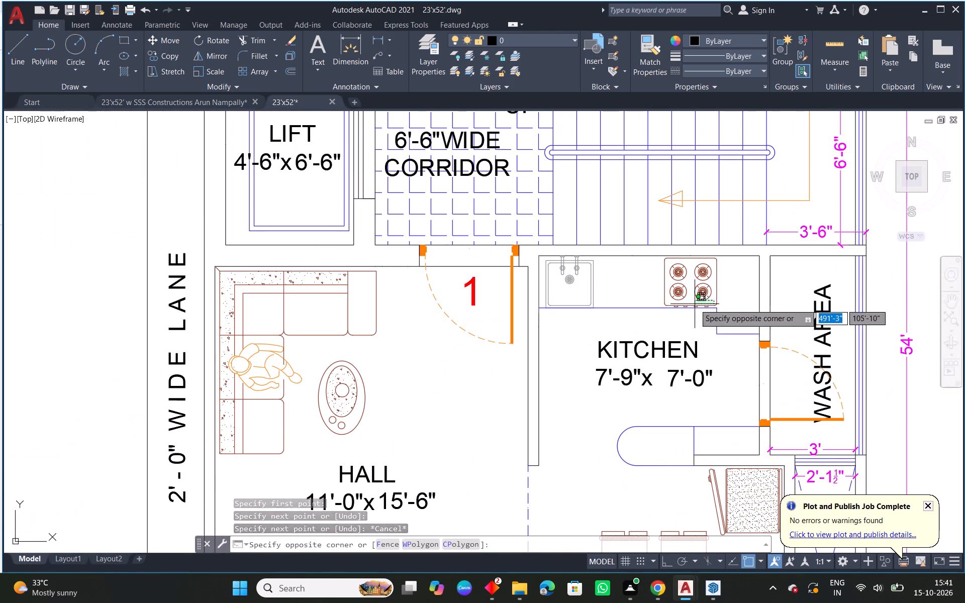
click(695, 304)
click(695, 295)
key(c)
text(O)
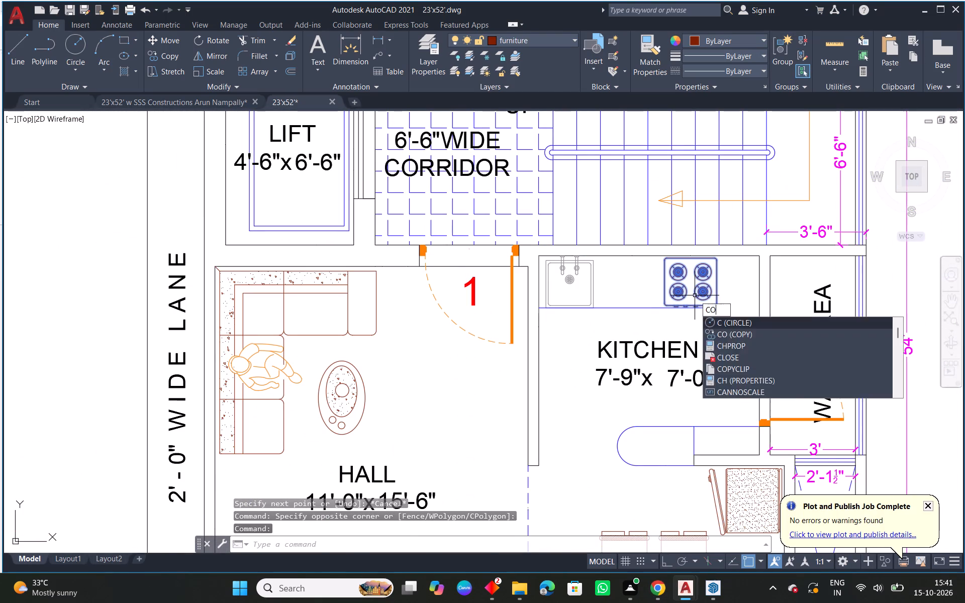
key(space)
click(717, 303)
scroll(640, 361, down, 1)
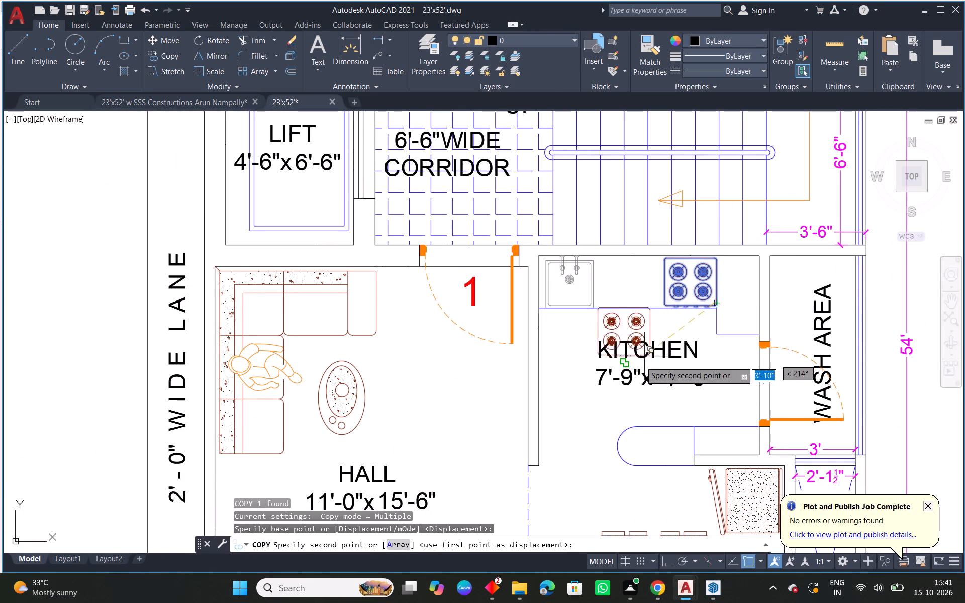
scroll(639, 363, down, 2)
middle_drag(603, 404, 739, 362)
scroll(535, 324, up, 4)
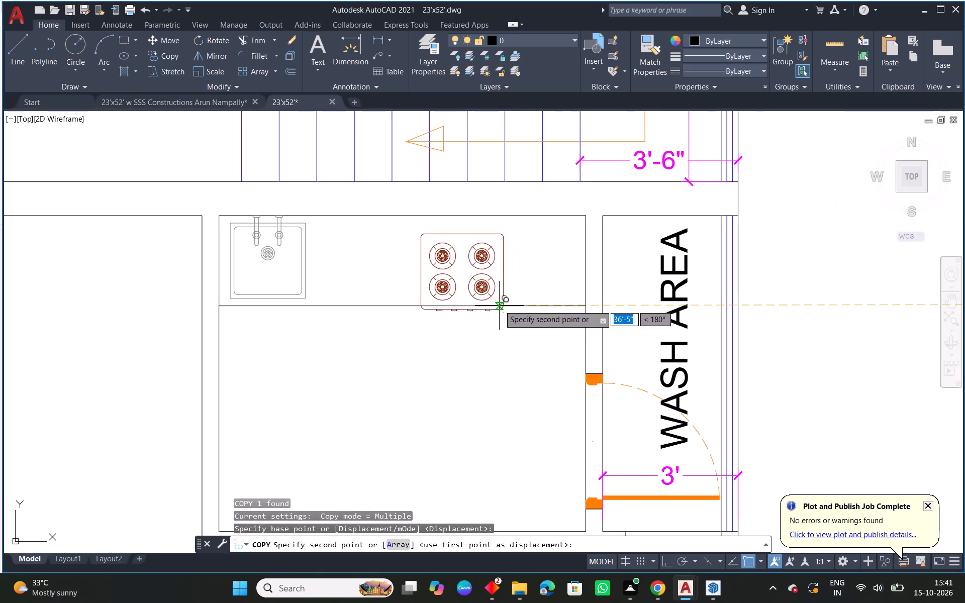
click(486, 300)
key(Escape)
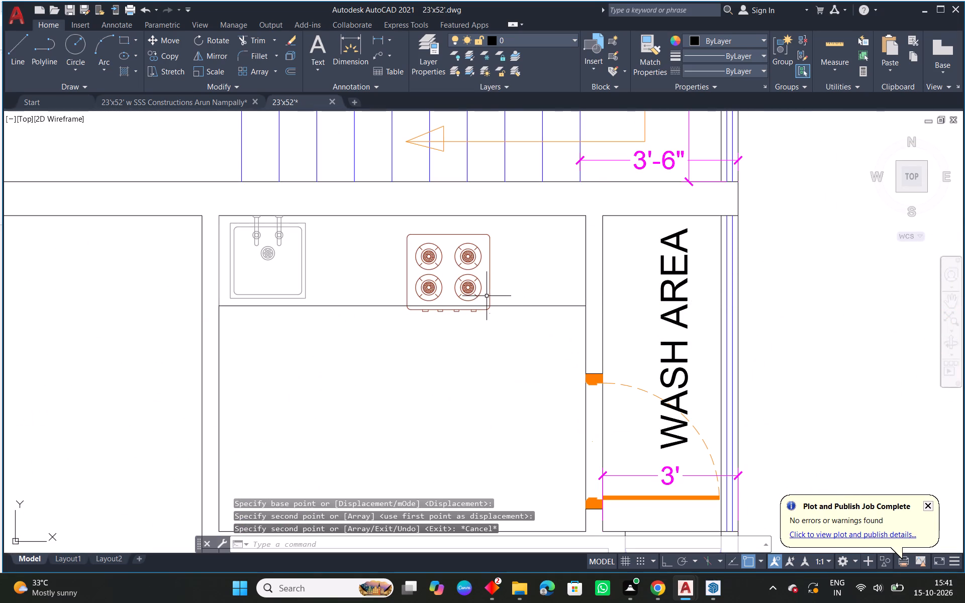
Move the copied stove straight up so its lower corner sits on the counter line.
click(490, 292)
scroll(498, 312, up, 2)
click(476, 316)
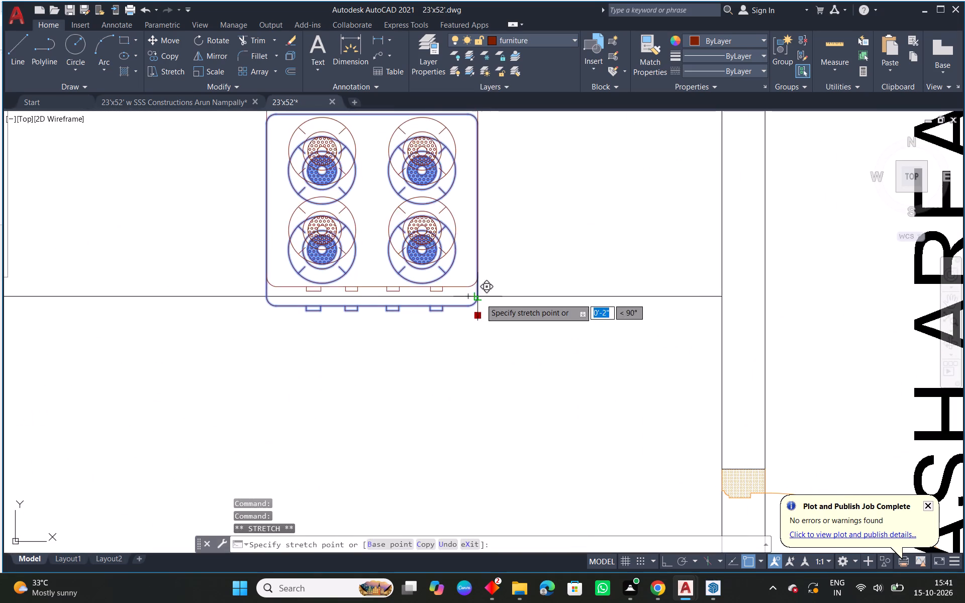
click(480, 298)
key(Escape)
Offset the kitchen-side line of the wash area wall 1'10" into the kitchen.
scroll(535, 308, down, 3)
middle_drag(578, 323, 485, 285)
scroll(484, 284, down, 1)
middle_drag(551, 308, 505, 295)
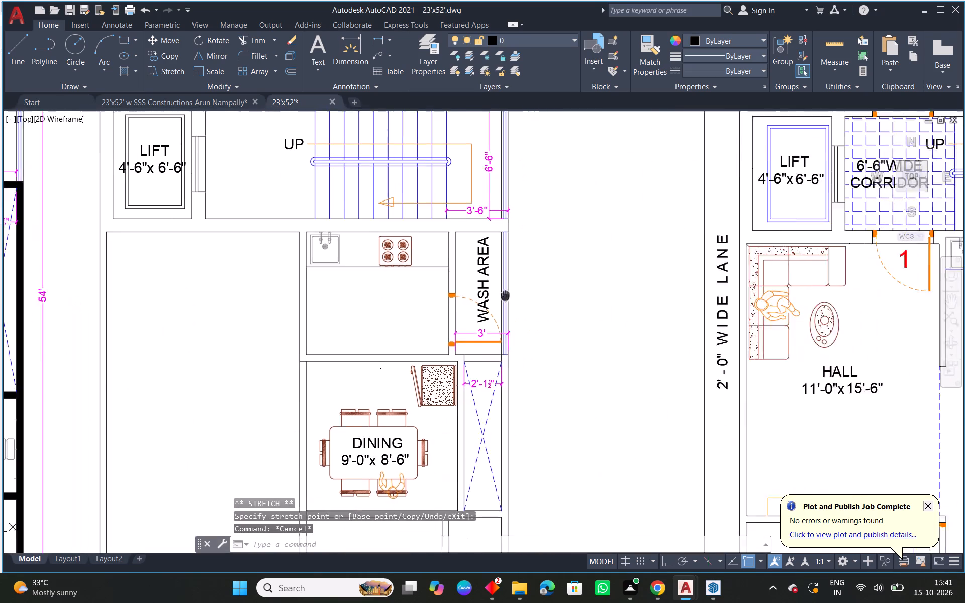
middle_drag(505, 295, 444, 299)
scroll(339, 260, up, 2)
middle_drag(410, 297, 474, 298)
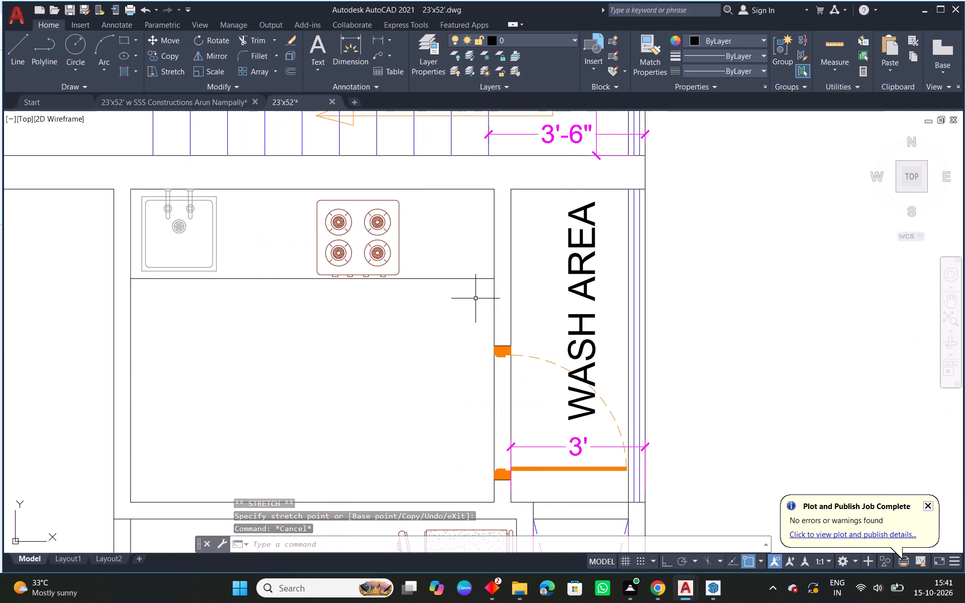
text(O 1'')
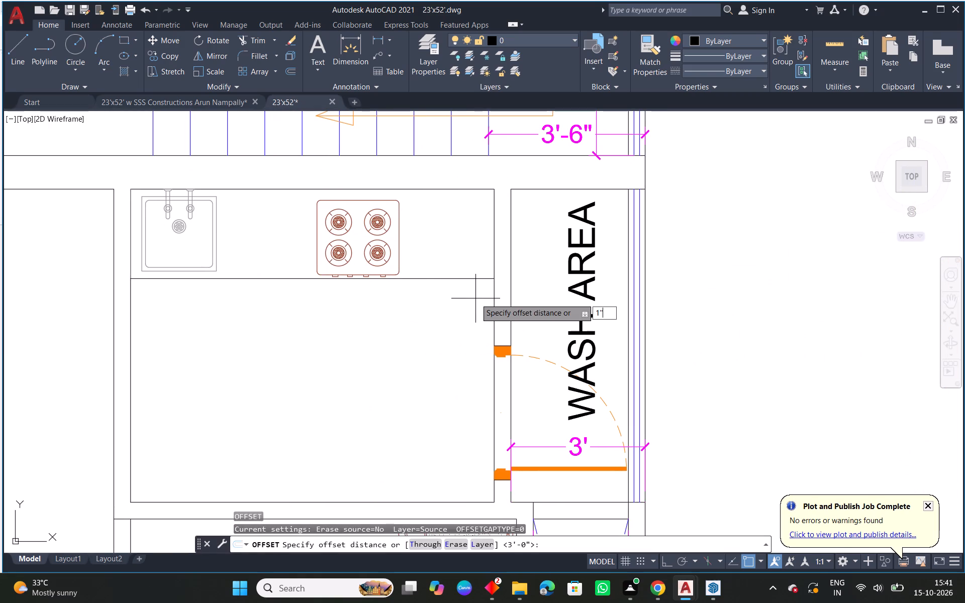
key(BackSpace)
text(10")
key(Return)
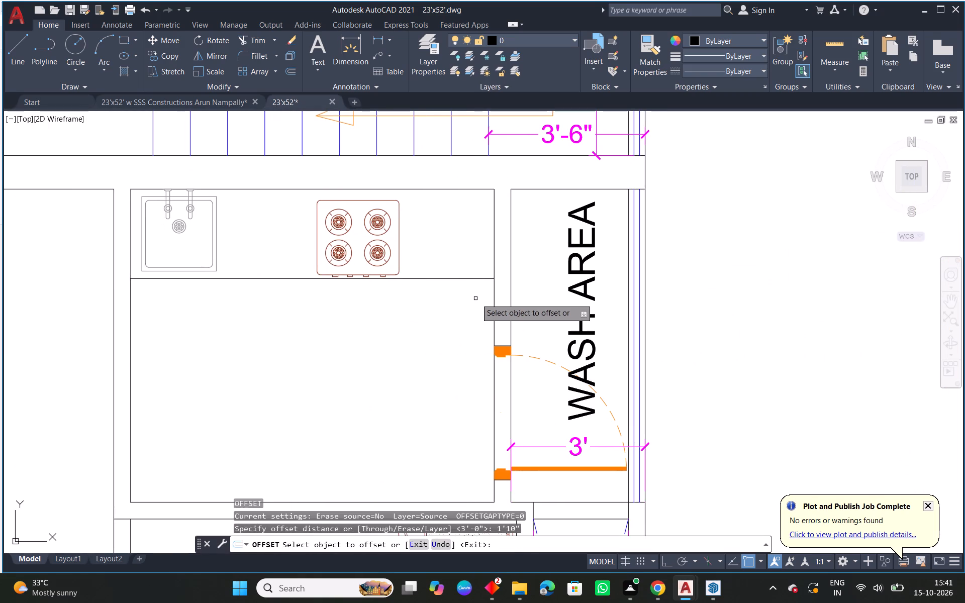
click(493, 302)
click(444, 310)
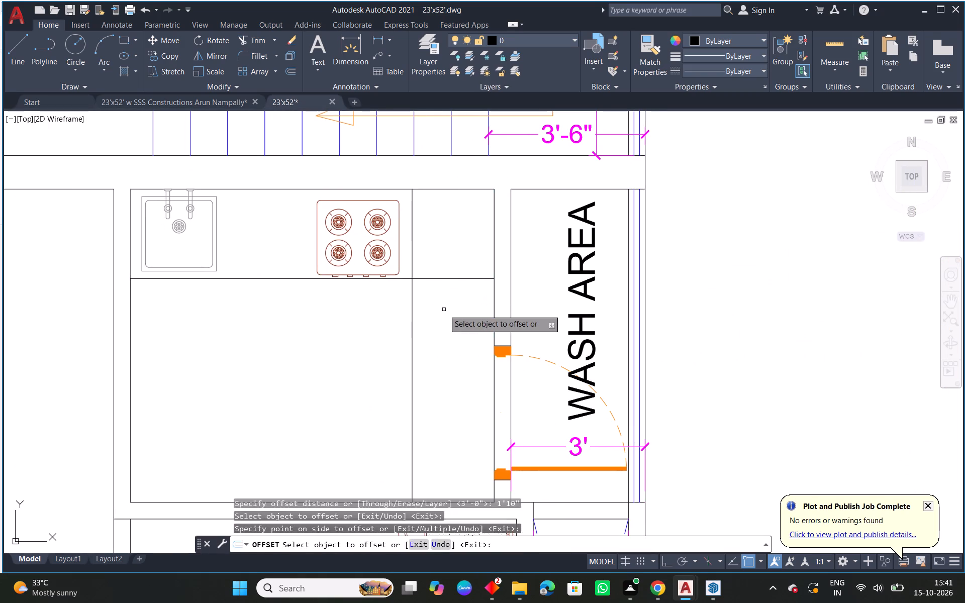
key(Escape)
Fillet the horizontal counter line with the offset vertical line into a square corner beside the stove.
scroll(444, 310, down, 3)
middle_drag(576, 337, 291, 313)
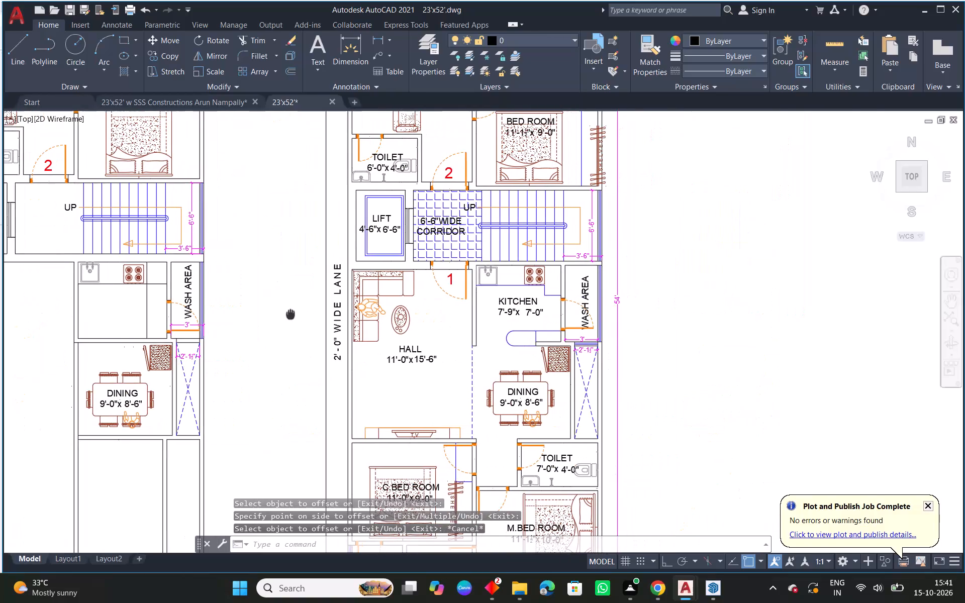
middle_drag(291, 313, 549, 319)
scroll(414, 271, up, 3)
key(f)
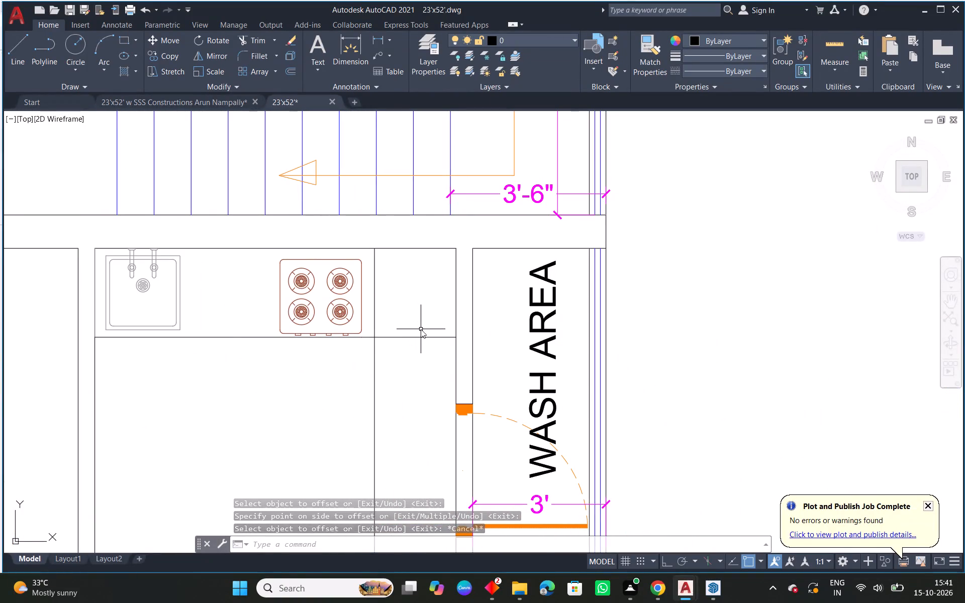
key(space)
click(361, 337)
click(367, 338)
click(374, 353)
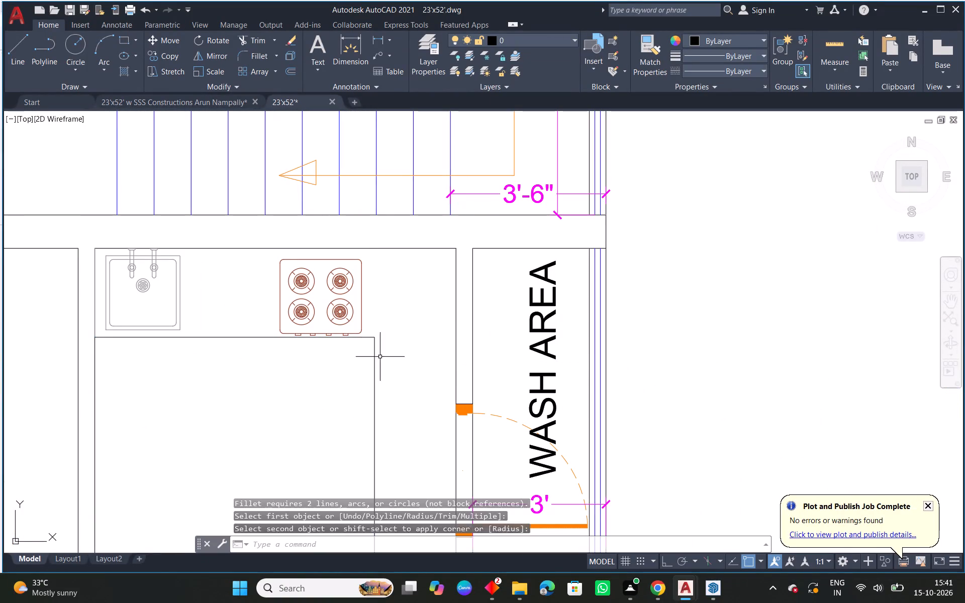
key(Escape)
Draw a horizontal line from the upper jamb of the wash area door to the offset counter line.
text(L)
key(space)
click(455, 404)
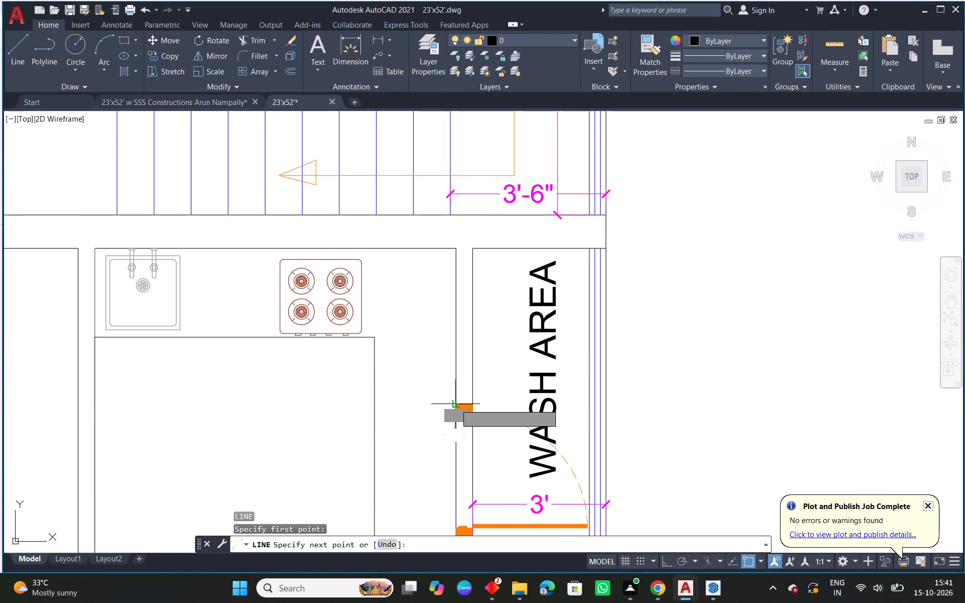
click(372, 405)
key(Escape)
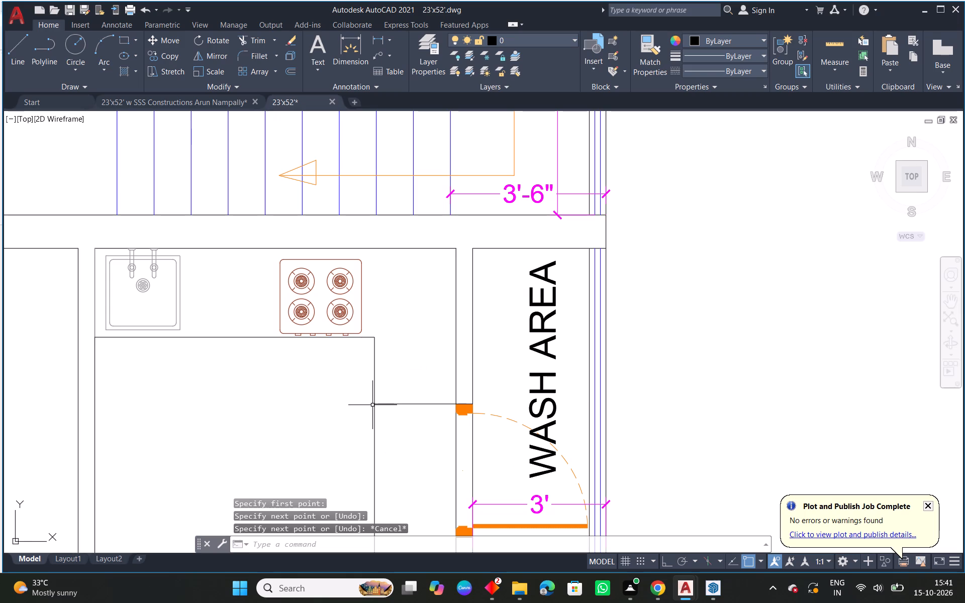
Fillet the vertical counter line with the new horizontal line to close the counter's lower corner.
text(F)
key(space)
click(374, 398)
click(388, 403)
key(Escape)
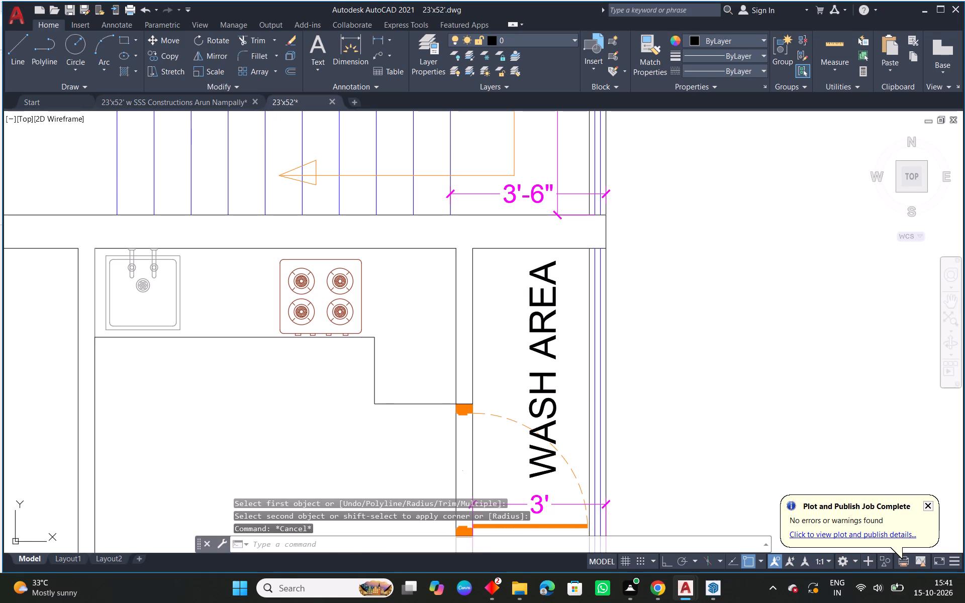
Put the three kitchen counter edge lines on the blue layer.
click(388, 421)
click(372, 335)
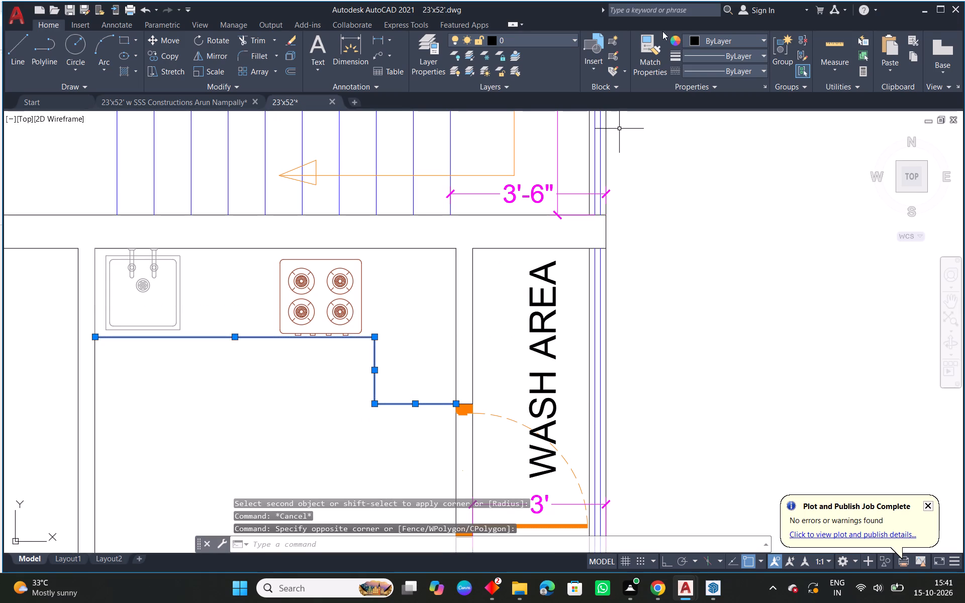
click(564, 38)
click(553, 117)
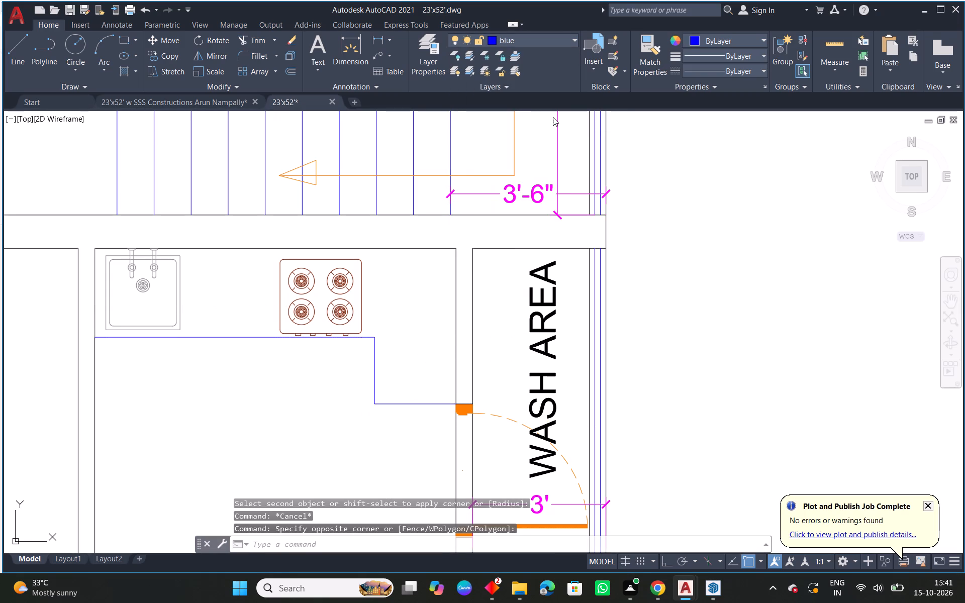
Stretch the dining label's width dimension to the dining room's inner side wall faces so it reads 8'-7½".
key(Escape)
scroll(588, 288, down, 2)
middle_drag(687, 354, 592, 288)
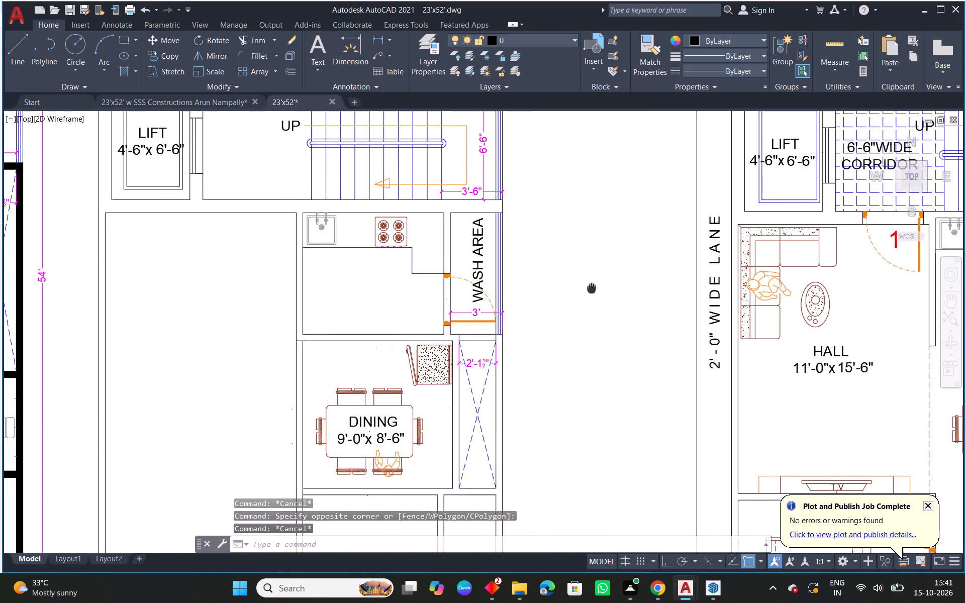
middle_drag(592, 288, 587, 286)
scroll(542, 271, down, 1)
middle_drag(586, 270, 491, 257)
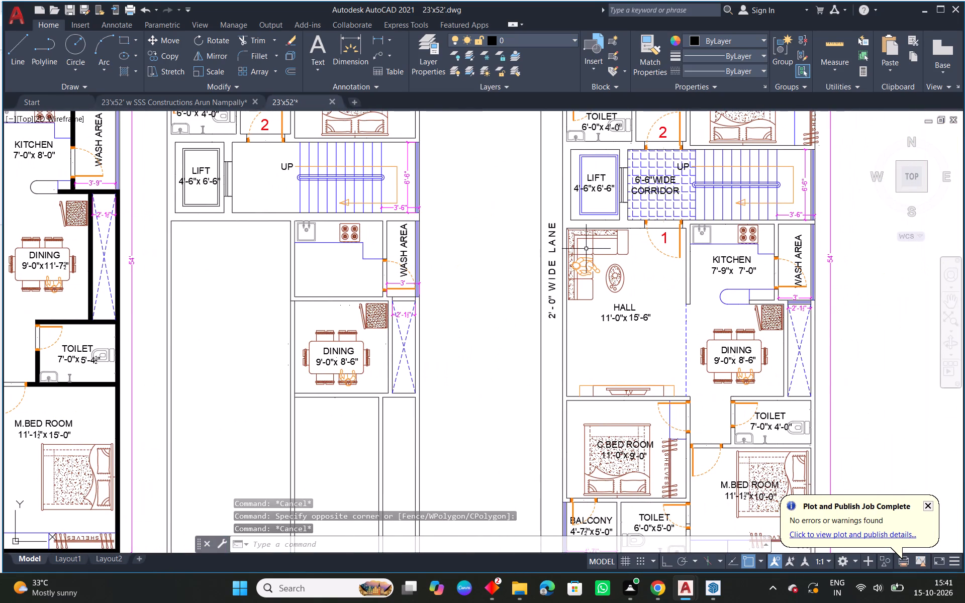
scroll(334, 350, up, 1)
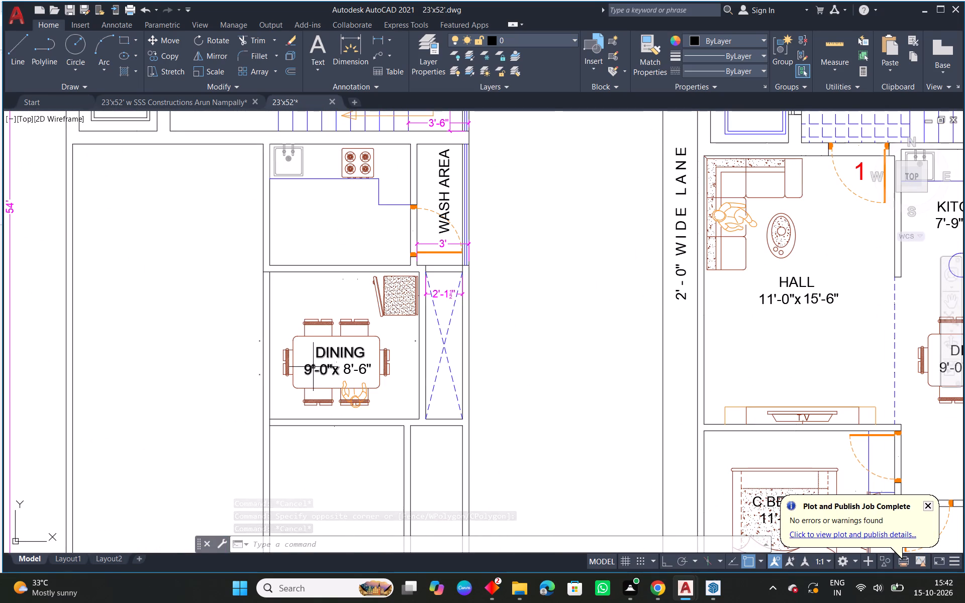
click(313, 367)
scroll(270, 359, up, 1)
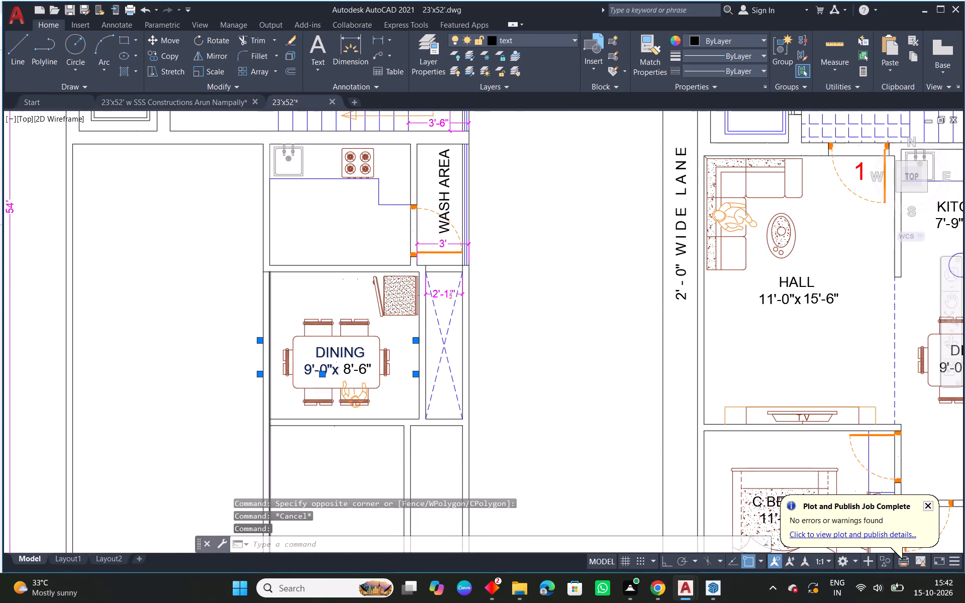
click(252, 332)
click(267, 364)
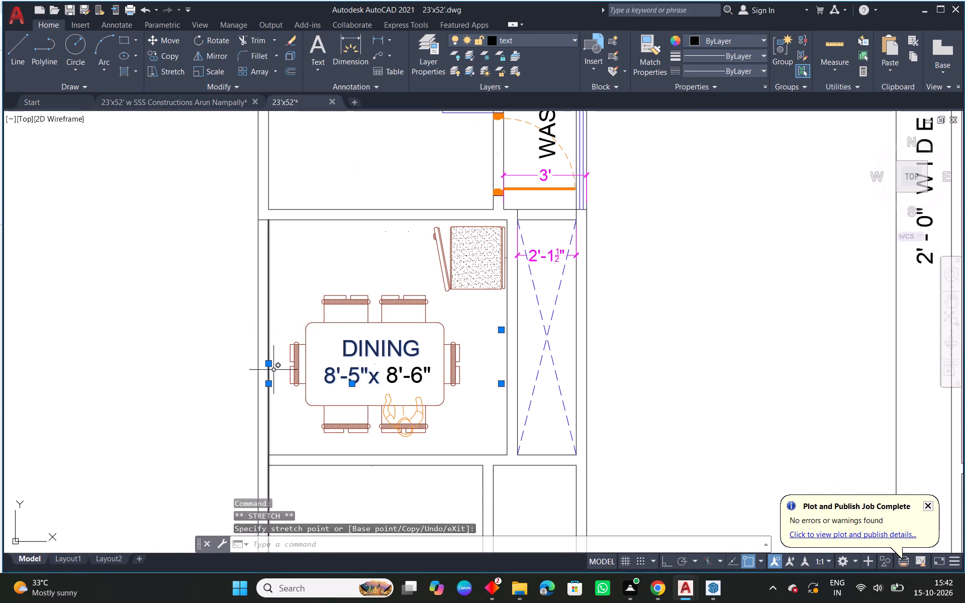
click(500, 330)
click(506, 372)
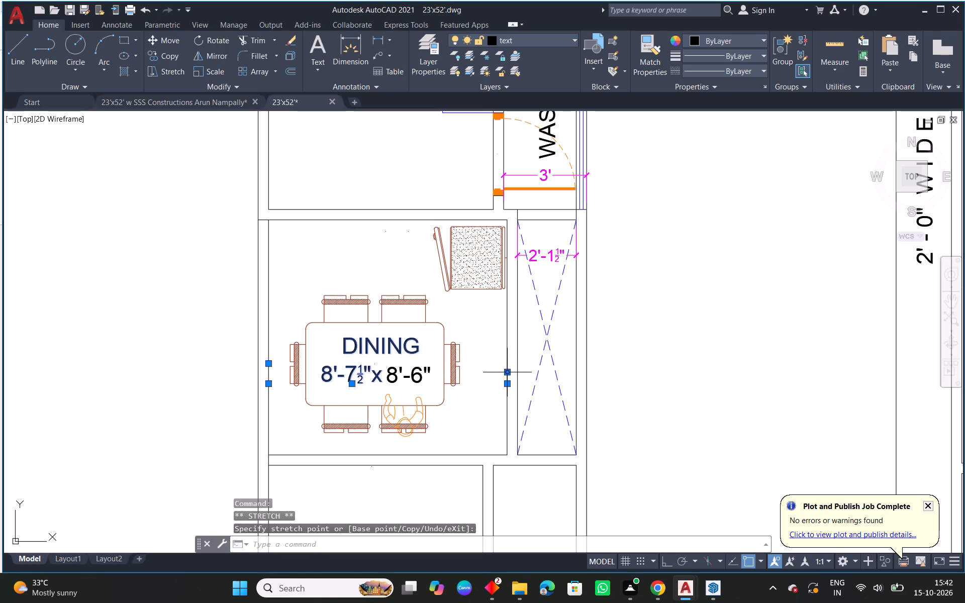
key(Escape)
Snap both ends of the dining label's depth dimension to the room's upper and lower inner wall faces, giving 8'-6".
click(416, 377)
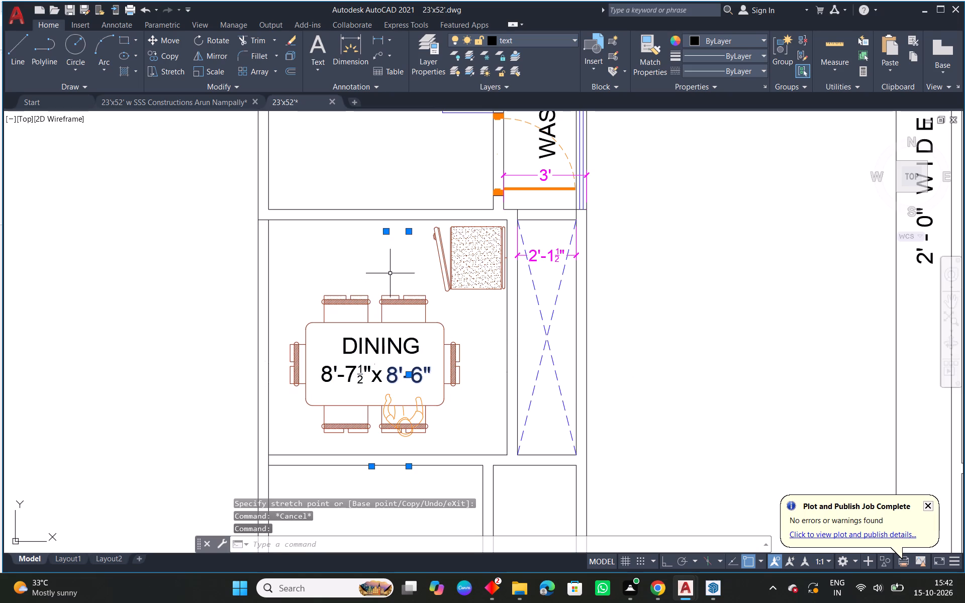
click(387, 230)
click(393, 217)
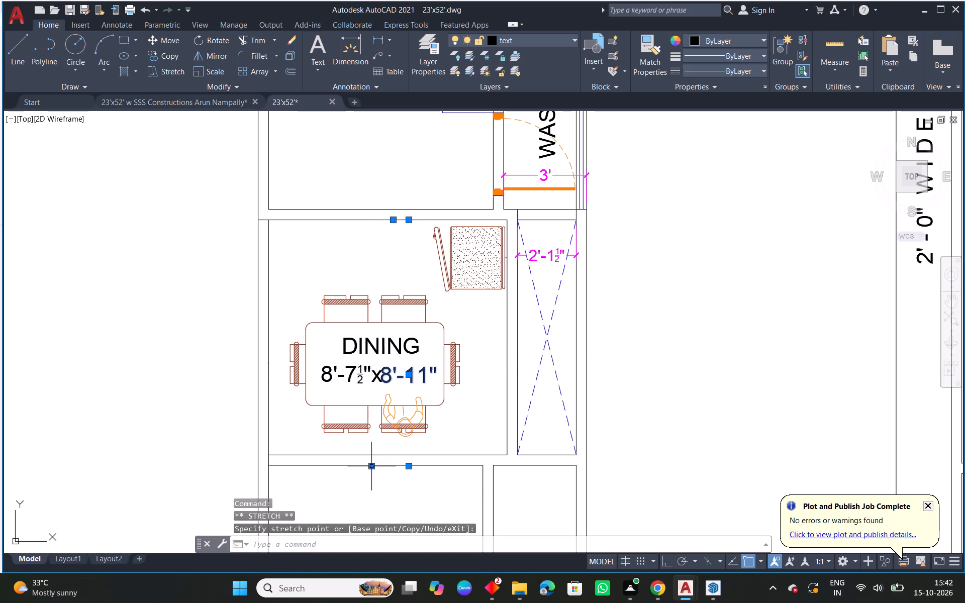
click(373, 468)
click(382, 455)
key(Escape)
Copy the dining room's two label dimensions up into the kitchen, below the counter.
scroll(445, 442, down, 2)
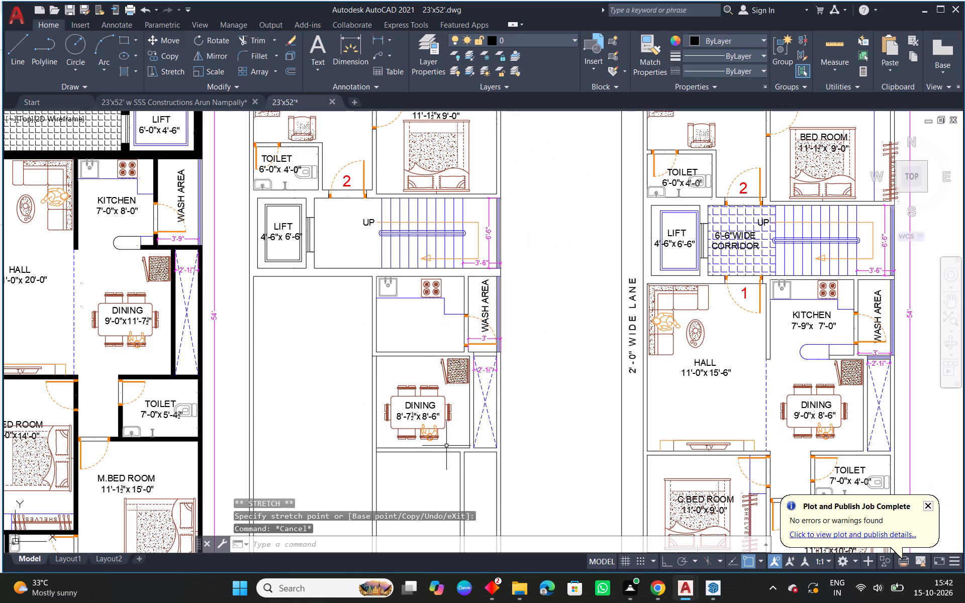
middle_drag(495, 391, 423, 423)
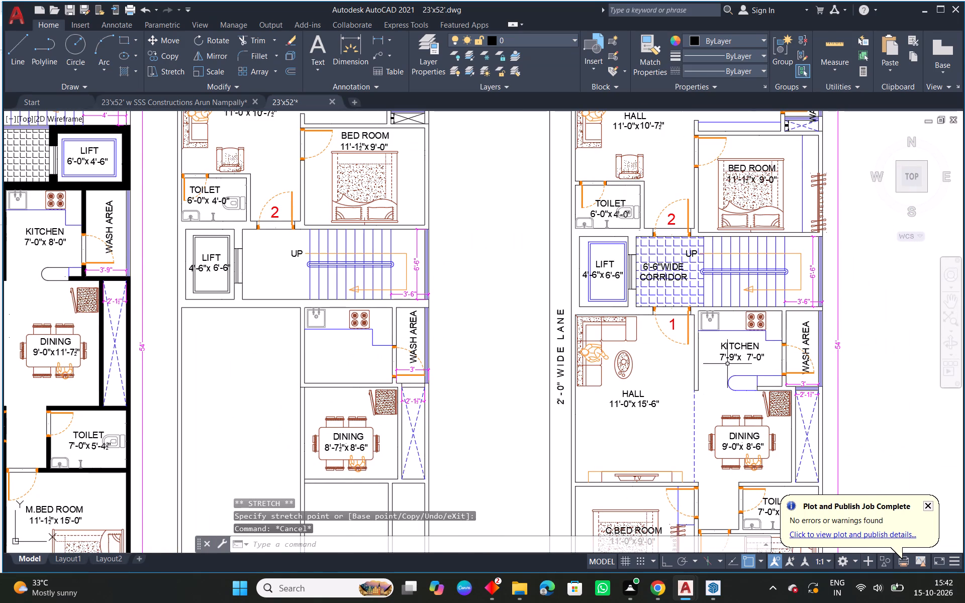
scroll(342, 455, up, 1)
click(334, 442)
click(360, 442)
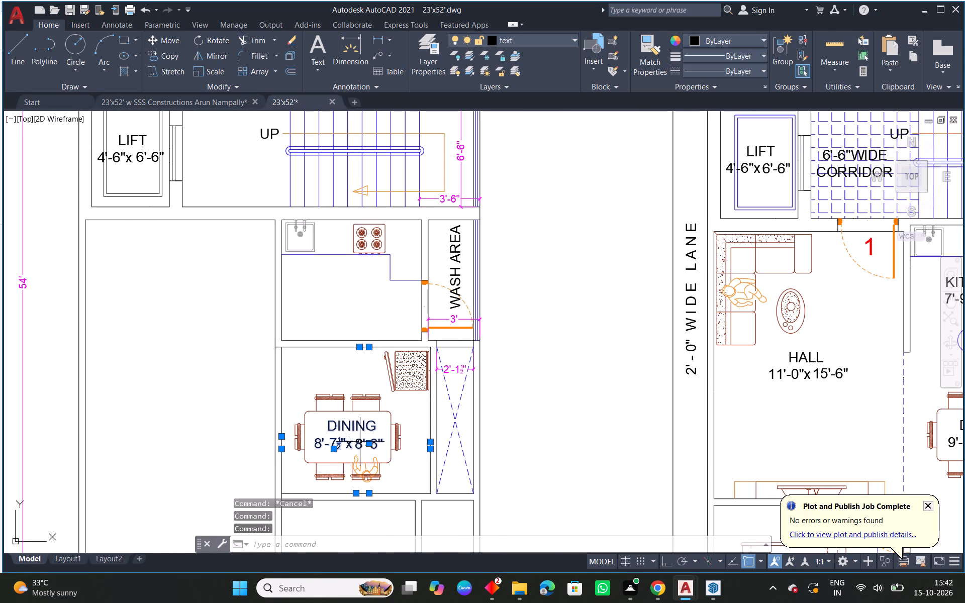
text(CO)
key(space)
click(360, 442)
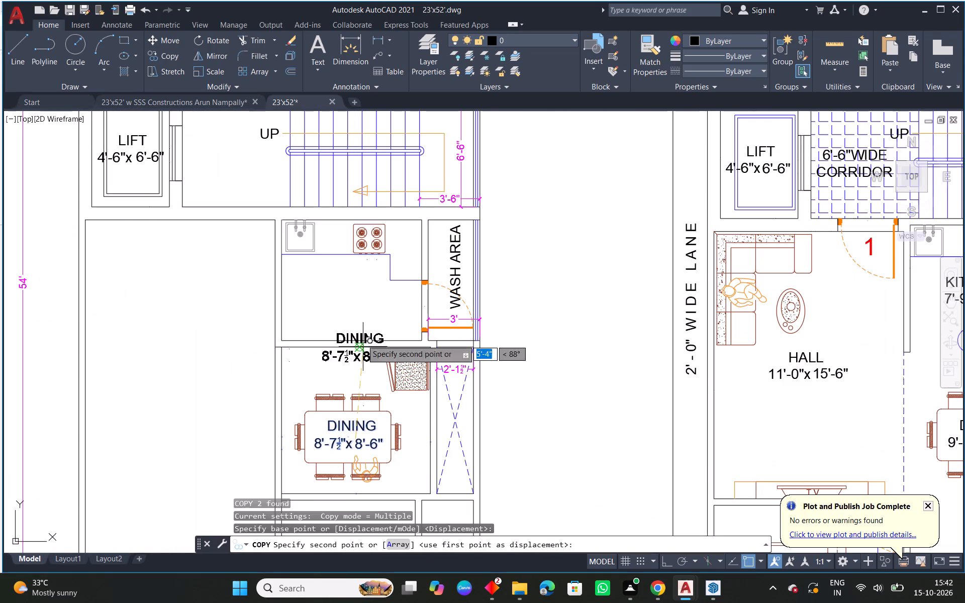
click(354, 294)
key(Escape)
Stretch the copied label's width dimension to the kitchen's inner side wall faces so it reads 8'-1½".
click(324, 295)
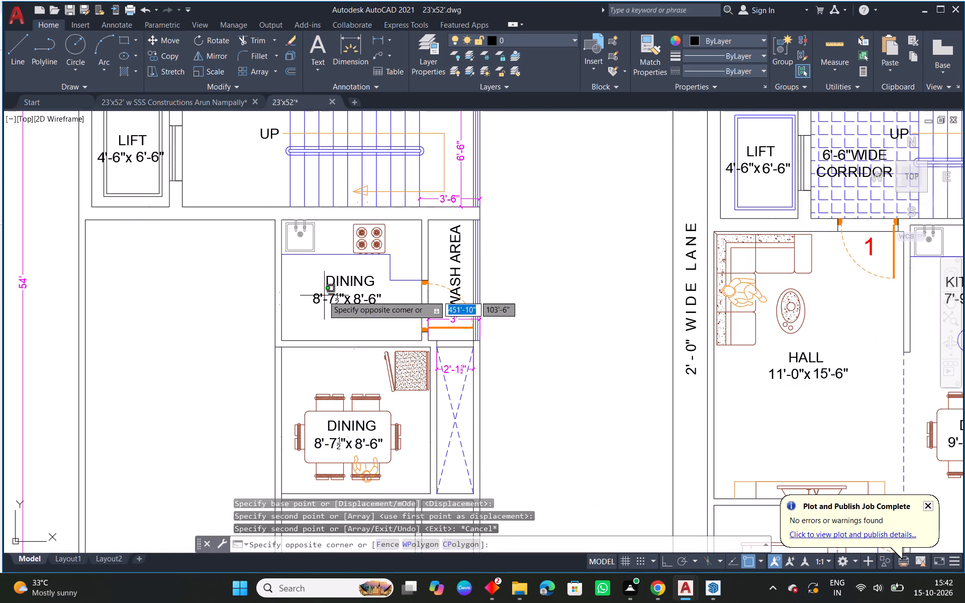
click(317, 298)
scroll(276, 291, up, 4)
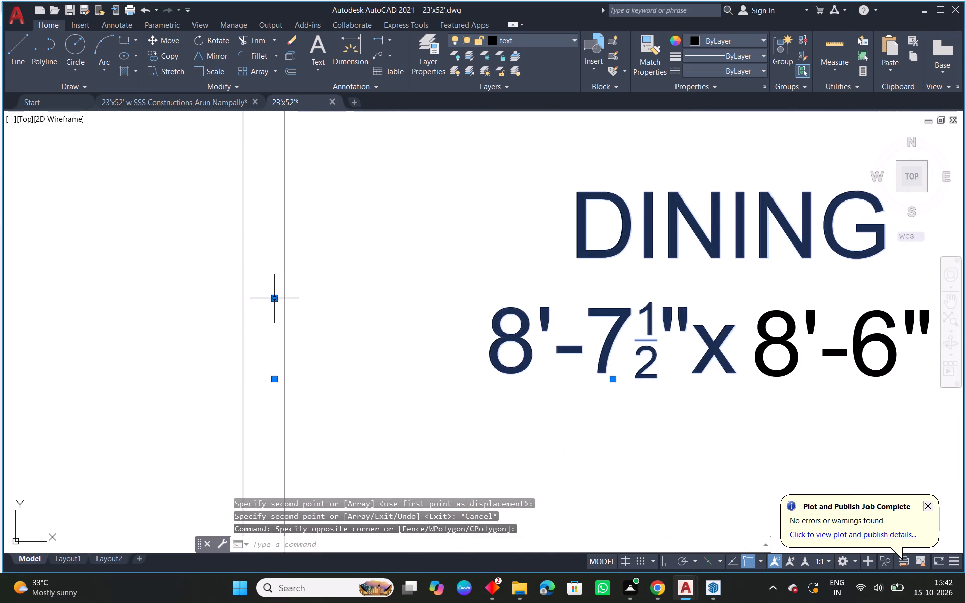
click(275, 299)
click(284, 333)
scroll(346, 359, down, 2)
middle_drag(587, 418, 434, 389)
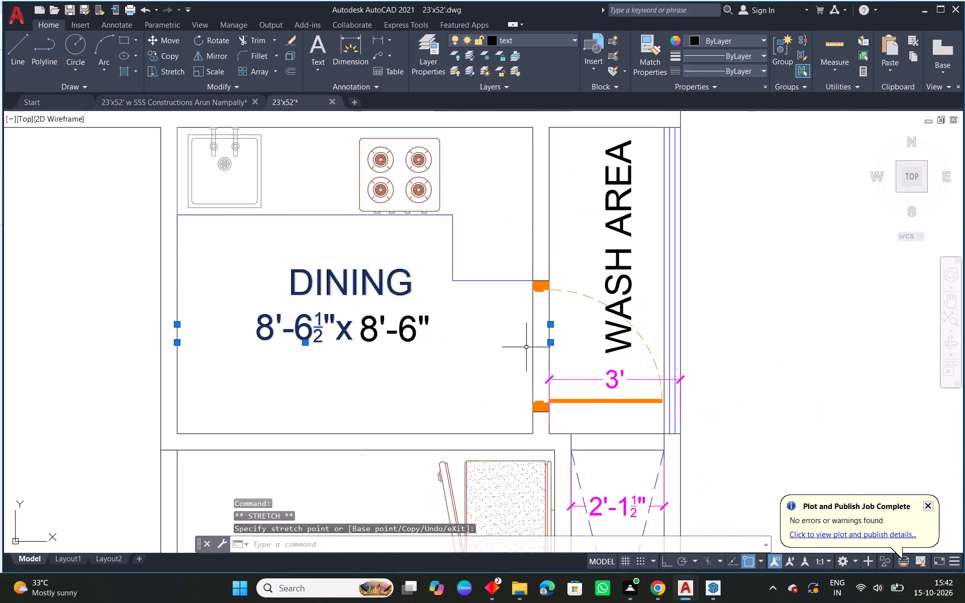
scroll(539, 327, up, 1)
click(556, 321)
click(530, 344)
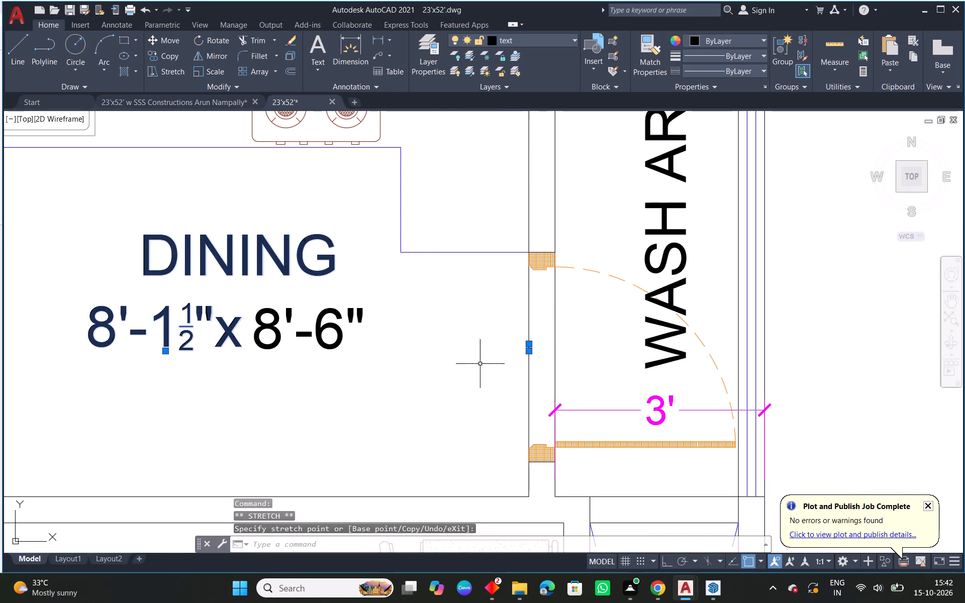
key(Escape)
Examine the kitchen in the reference plan and compare its size with the kitchen being drafted.
scroll(360, 367, down, 1)
middle_drag(339, 388, 422, 383)
scroll(422, 383, down, 1)
middle_drag(502, 394, 263, 364)
scroll(263, 364, down, 1)
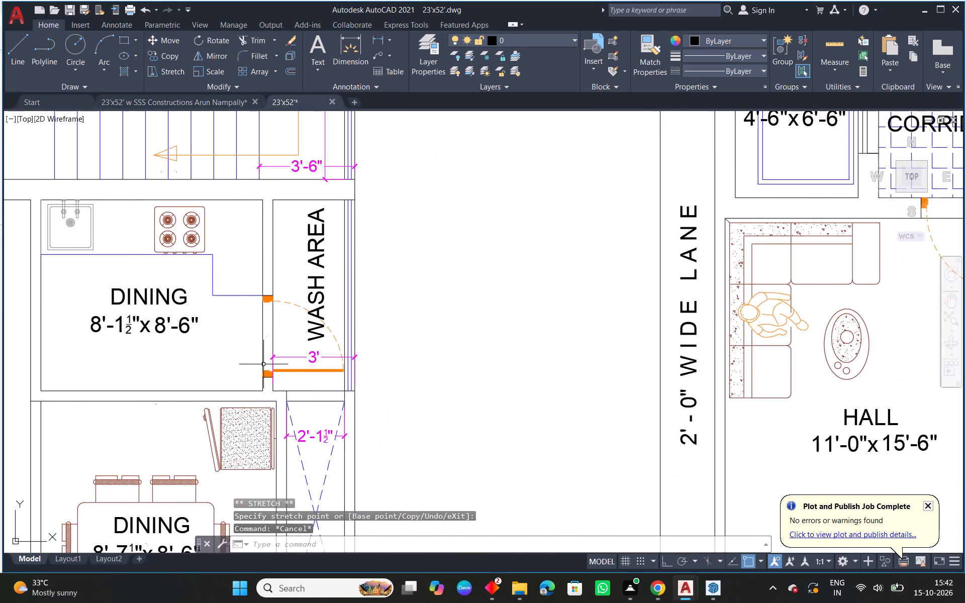
middle_drag(197, 354, 359, 346)
scroll(330, 339, up, 1)
click(326, 332)
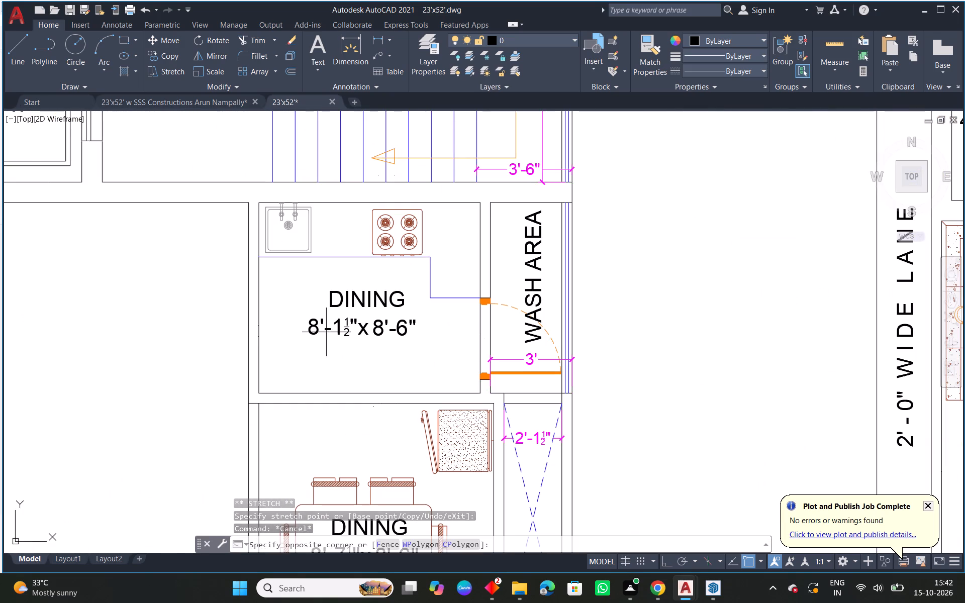
click(317, 330)
key(Escape)
scroll(315, 336, down, 2)
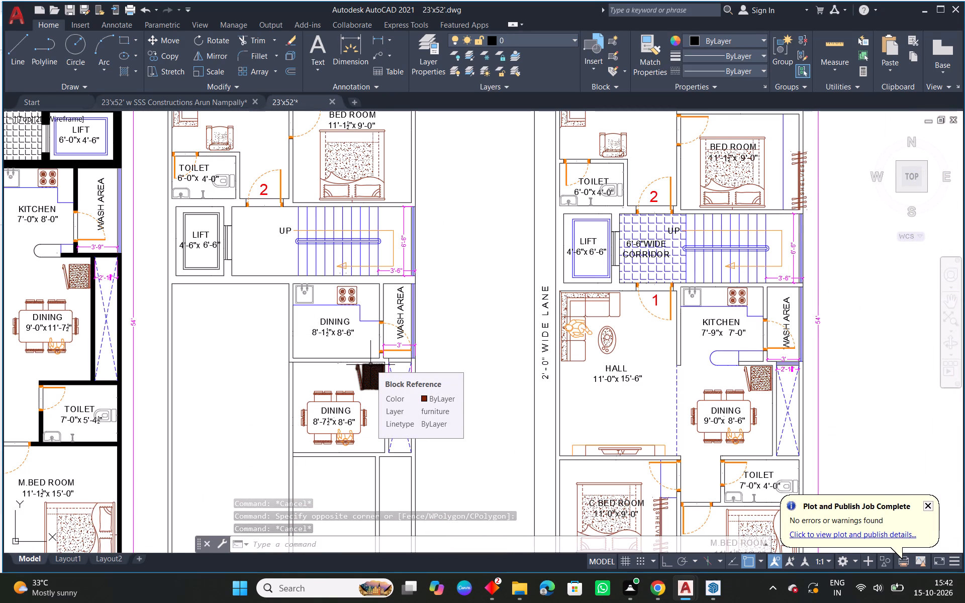
scroll(403, 368, up, 1)
middle_drag(354, 354, 348, 358)
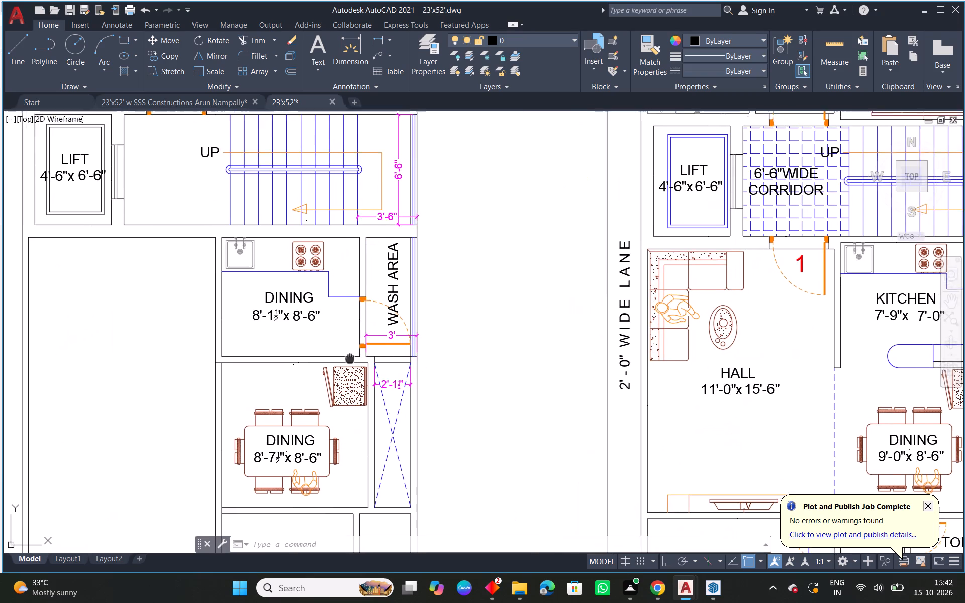
middle_drag(348, 358, 322, 377)
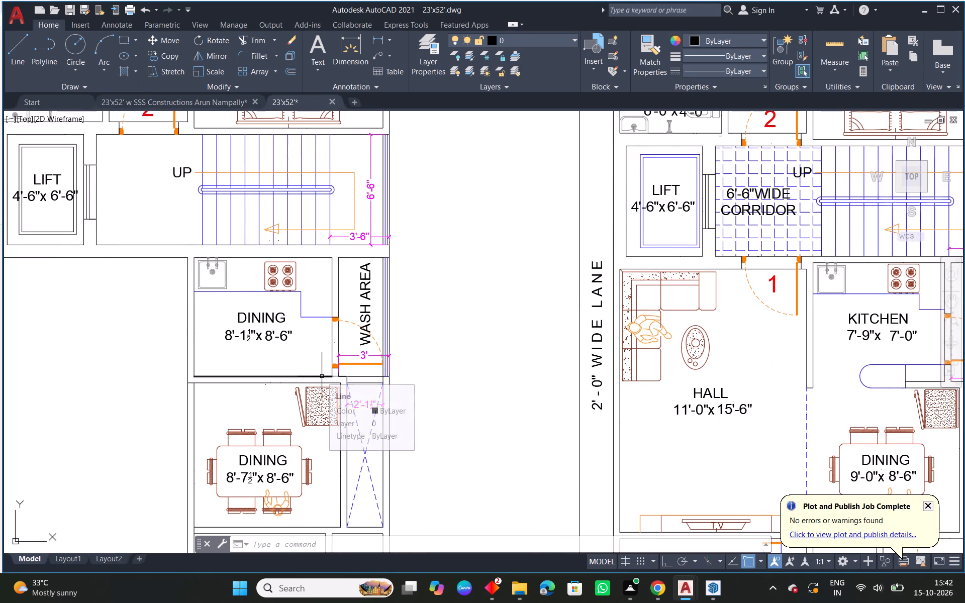
key(Escape)
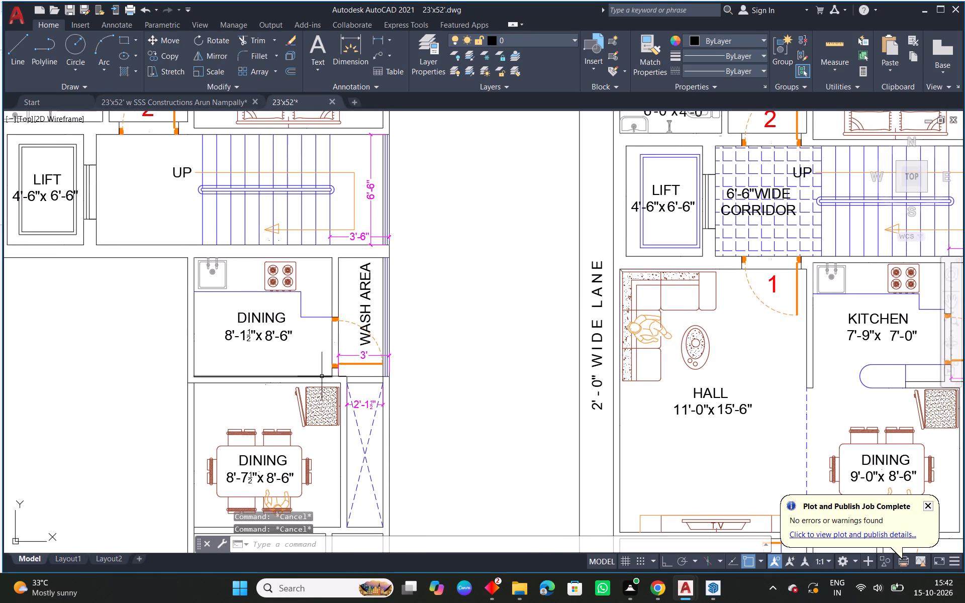
Offset the kitchen face of the wash area wall 7'9" into the kitchen.
text(O 7'')
key(BackSpace)
text(9")
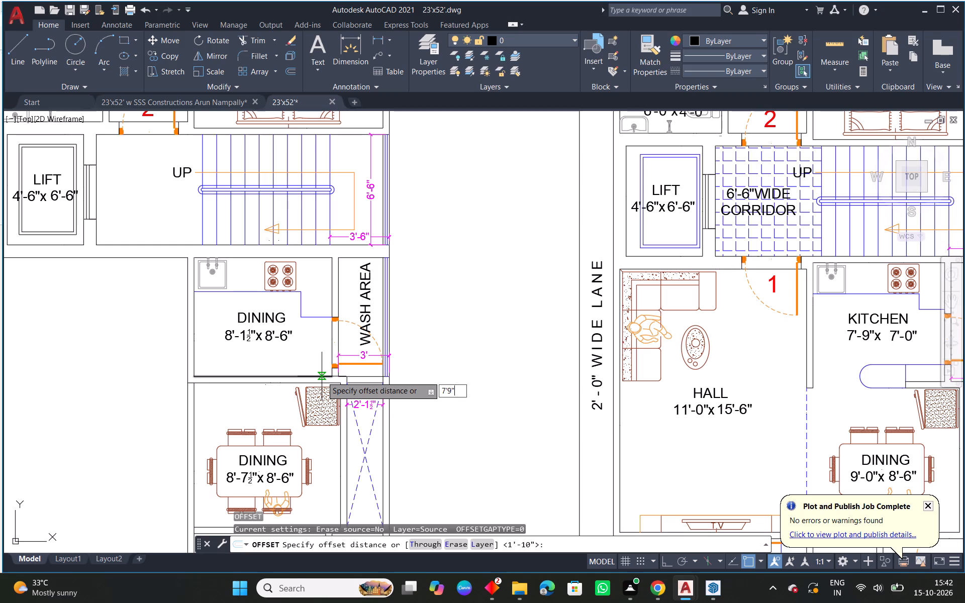
key(Return)
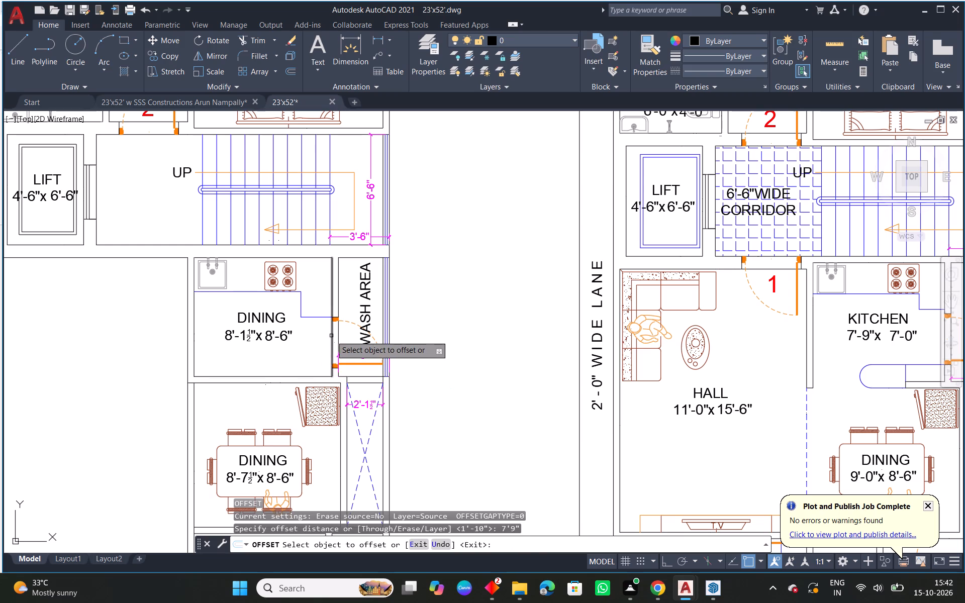
click(331, 336)
click(239, 339)
key(Escape)
Move both lines of the wall between hall and kitchen so the kitchen face meets the new offset line.
middle_drag(183, 351, 261, 352)
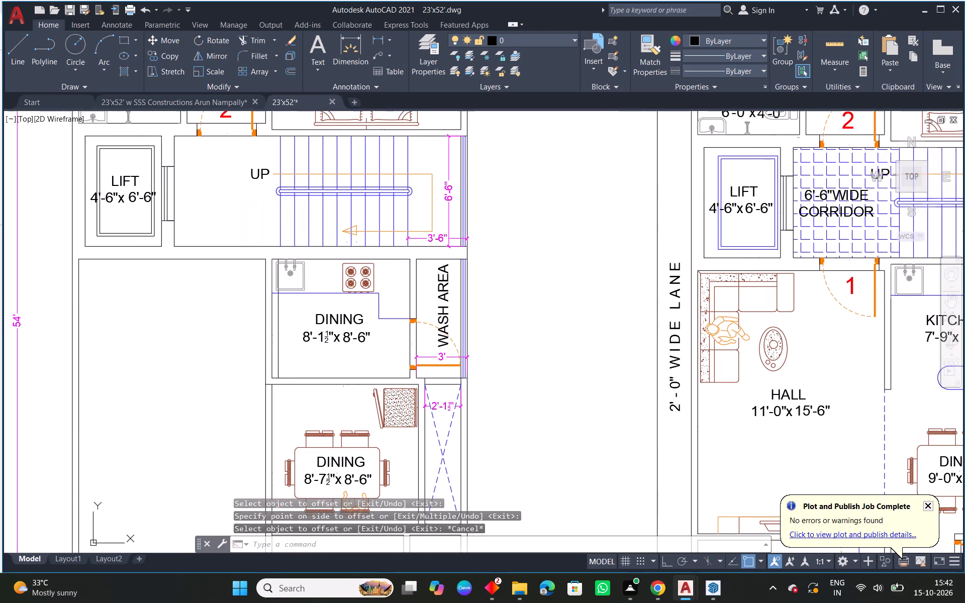
scroll(264, 351, up, 2)
click(281, 349)
click(255, 349)
click(272, 345)
click(263, 350)
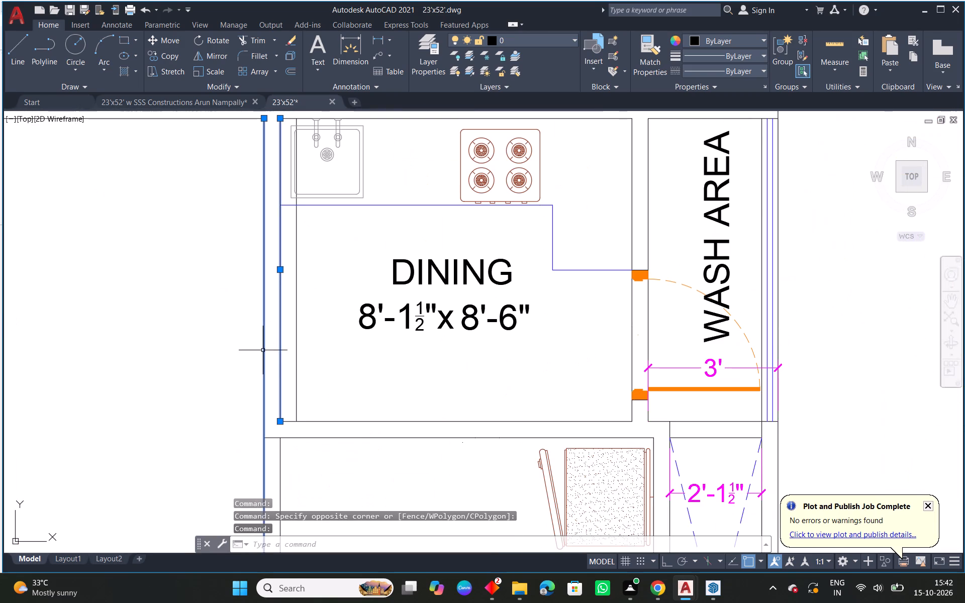
text(M)
key(space)
scroll(283, 423, up, 1)
click(281, 419)
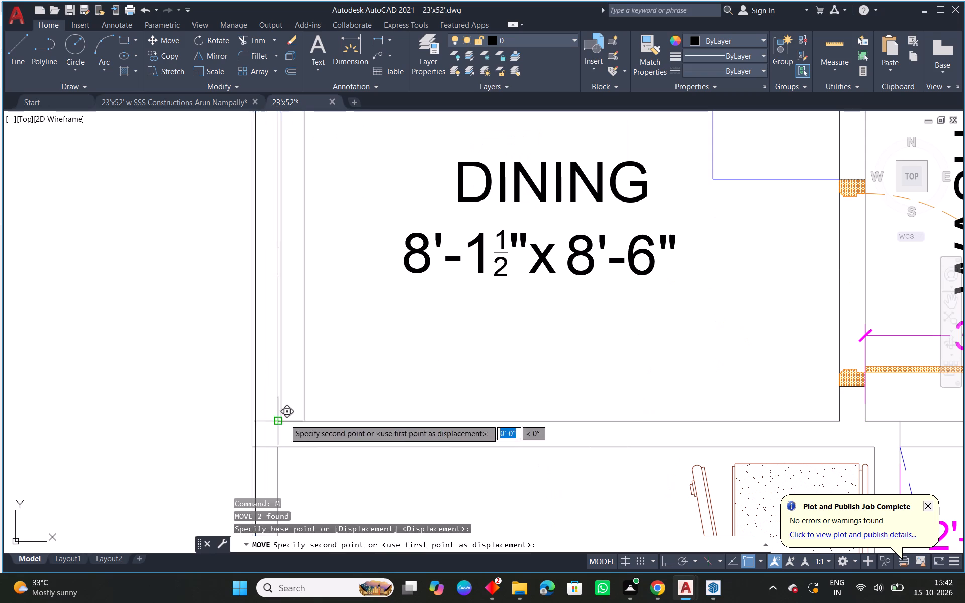
click(305, 420)
key(Escape)
Delete the duplicate line at the moved wall's kitchen face.
click(305, 406)
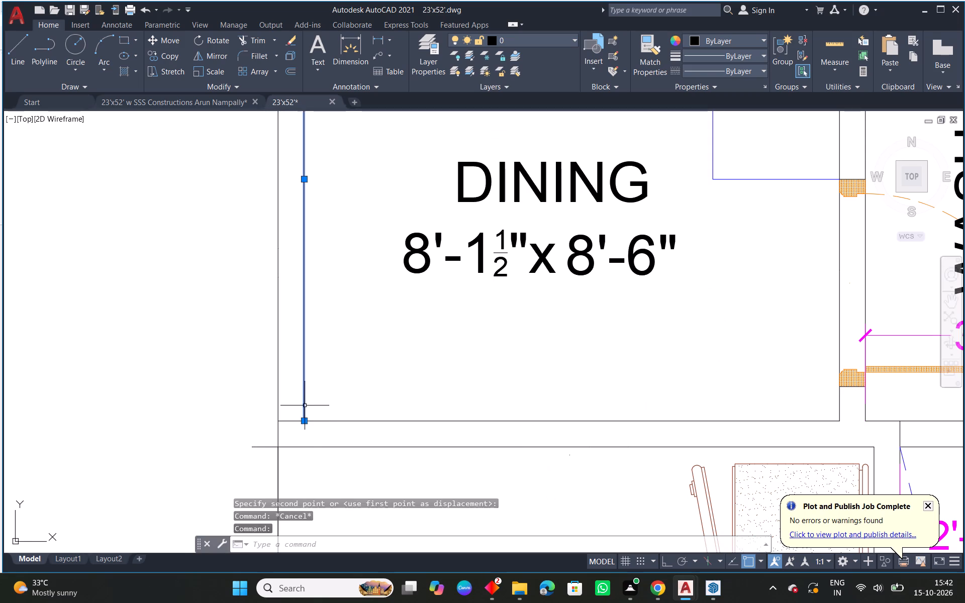
key(Delete)
Stretch the kitchen label's width dimension to the moved wall's inner face so it reads 7'-9".
scroll(304, 432, down, 2)
middle_drag(396, 387, 383, 413)
click(358, 388)
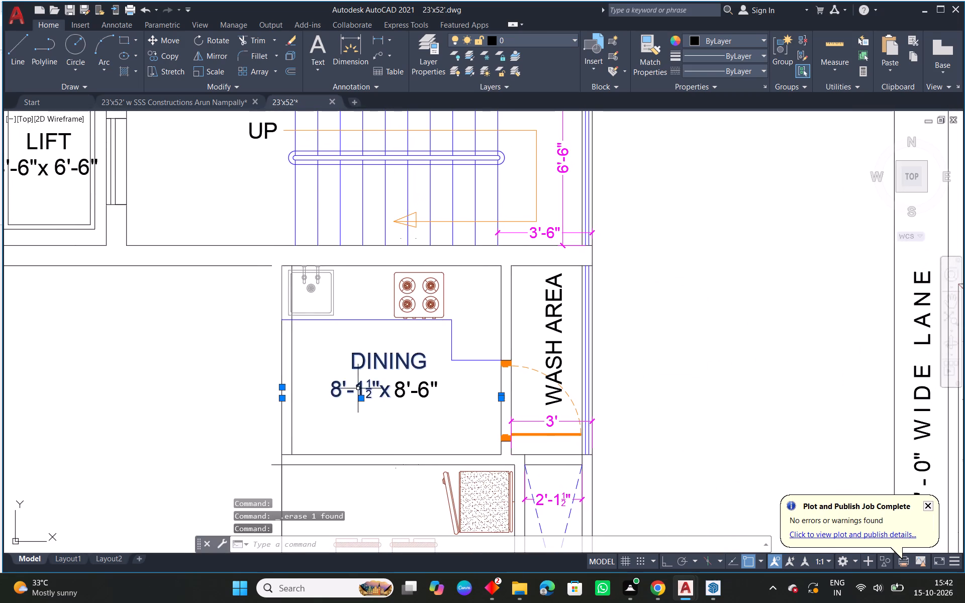
scroll(293, 398, up, 2)
click(263, 373)
click(292, 395)
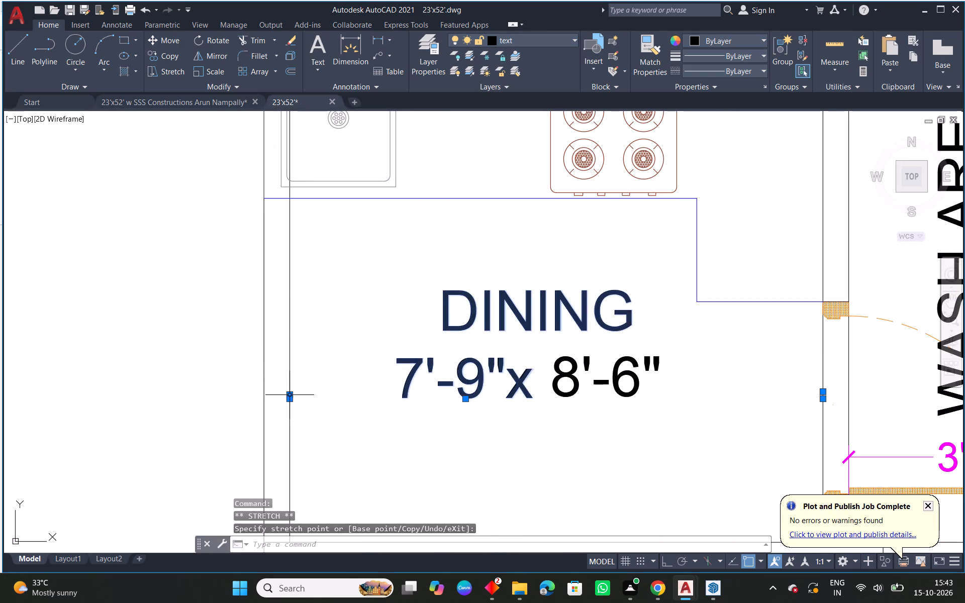
scroll(315, 431, down, 2)
middle_drag(433, 439, 338, 371)
scroll(336, 371, down, 2)
key(Escape)
Snap both ends of the kitchen label's depth dimension to the kitchen's lower and upper inner wall faces, giving 7'-0".
scroll(335, 369, up, 2)
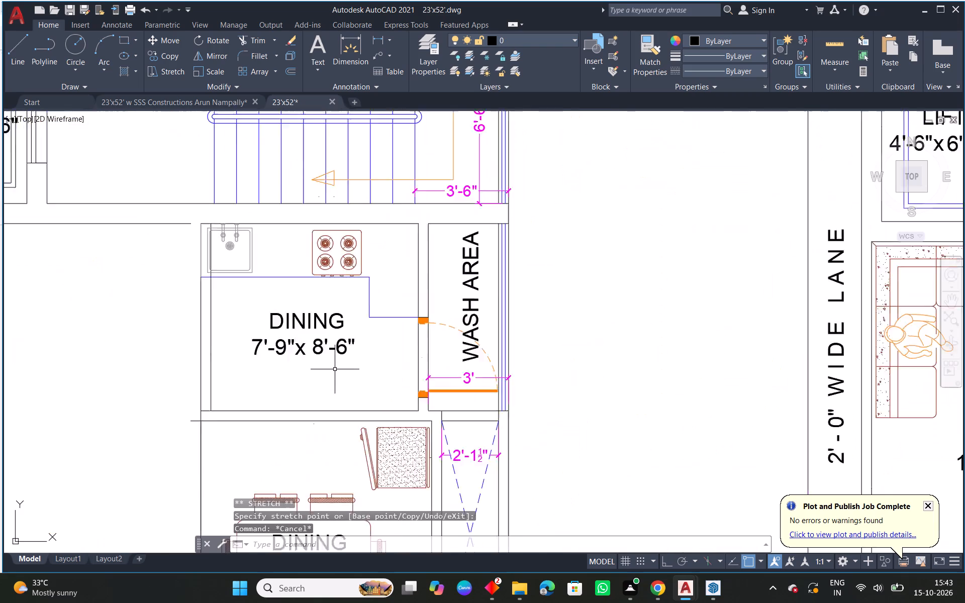
scroll(335, 369, up, 1)
click(340, 338)
middle_drag(346, 366, 350, 376)
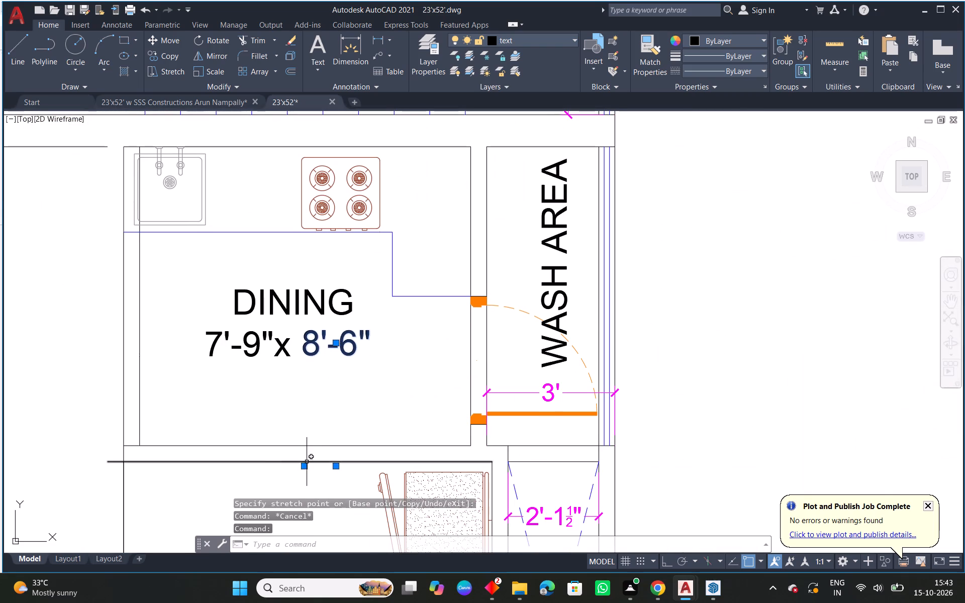
click(306, 468)
click(307, 448)
scroll(363, 442, down, 1)
middle_drag(366, 399, 369, 437)
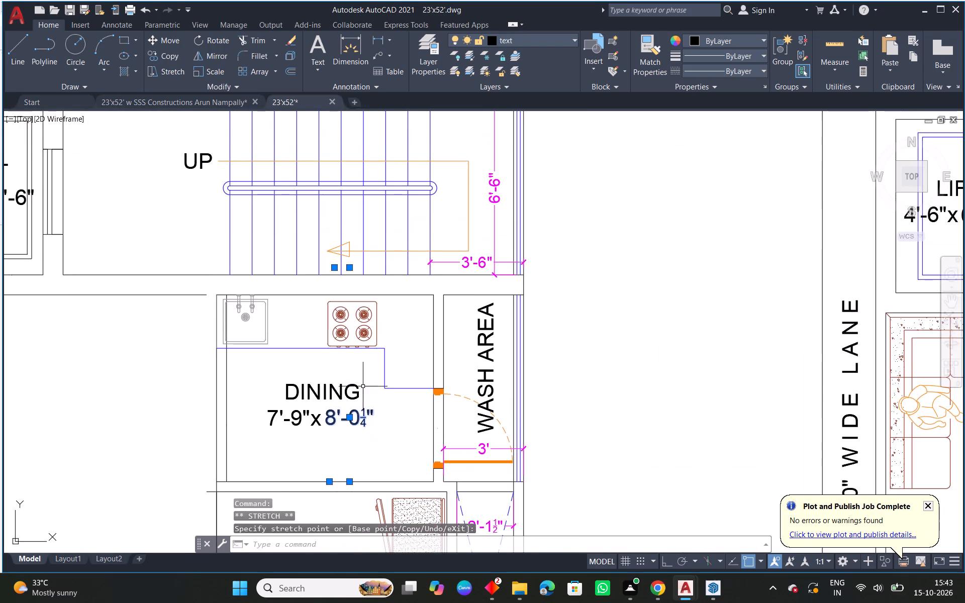
scroll(333, 283, up, 1)
click(331, 258)
click(331, 303)
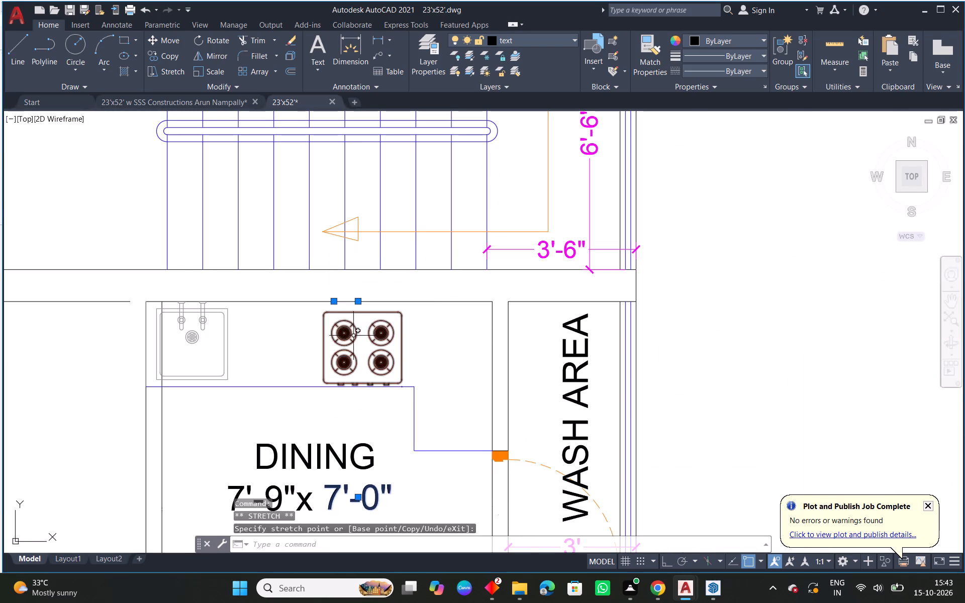
scroll(354, 338, down, 2)
key(Escape)
Shift the kitchen label's 7'-0" depth text slightly closer to the x after 7'-9".
scroll(333, 397, up, 2)
click(364, 418)
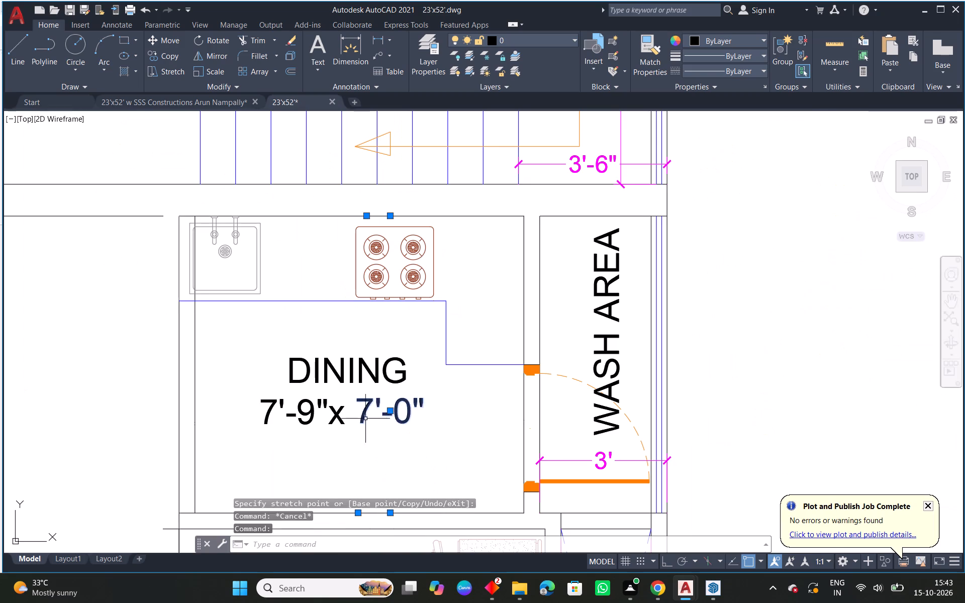
scroll(395, 415, up, 1)
click(387, 412)
click(381, 416)
key(Escape)
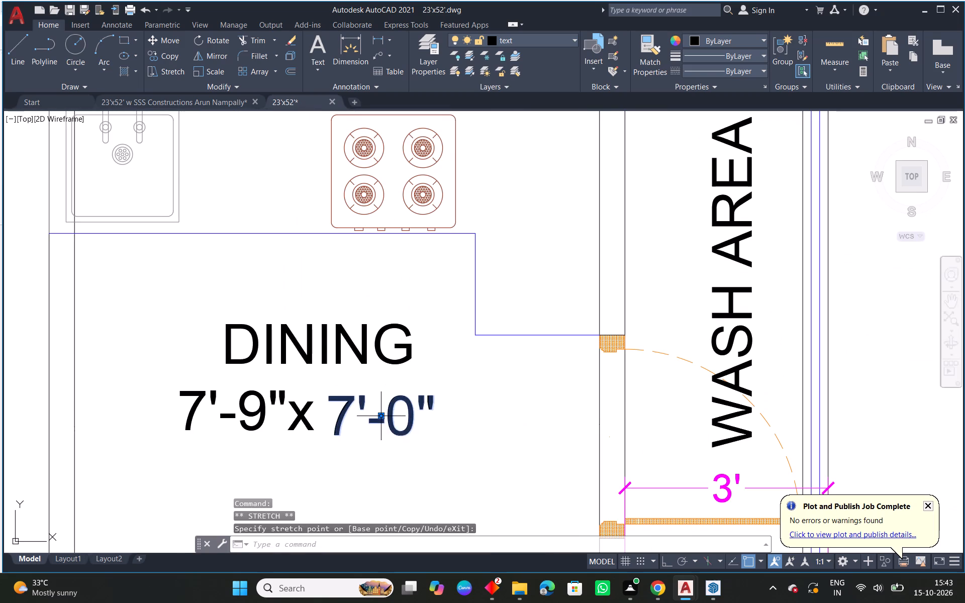
Change the room name in the label above 7'-9"x 7'-0" from DINING to KITCHEN.
text(ED)
key(space)
text(ED)
key(space)
key(Escape)
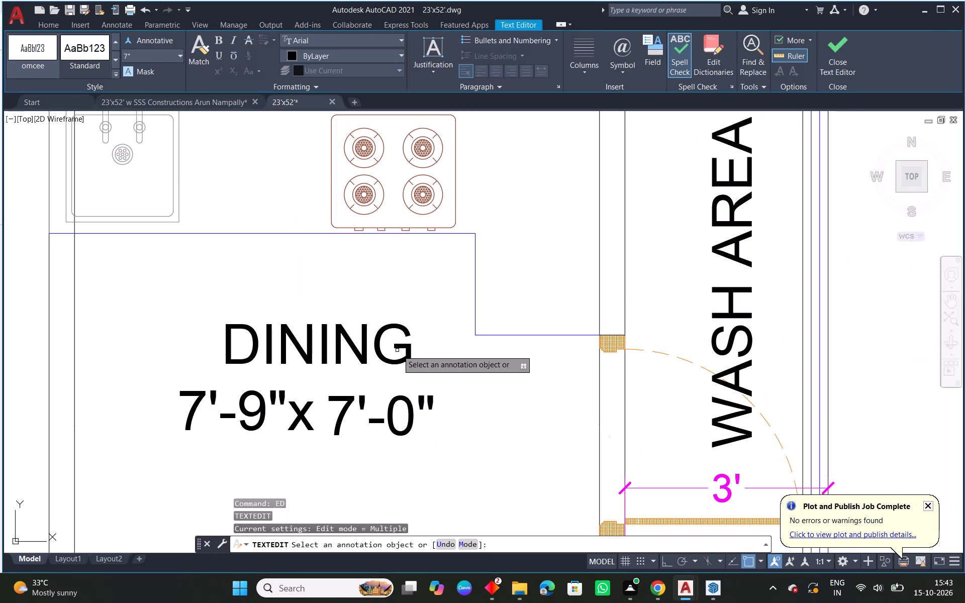
click(398, 350)
click(404, 349)
click(408, 347)
drag(418, 347, 411, 344)
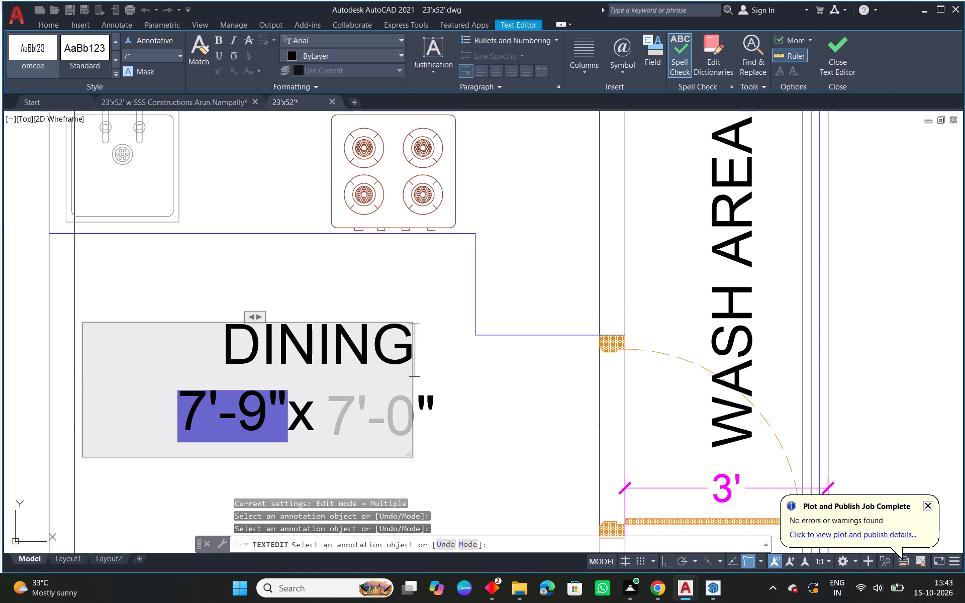
drag(411, 344, 237, 337)
key(BackSpace)
text(KITCHEN)
click(479, 417)
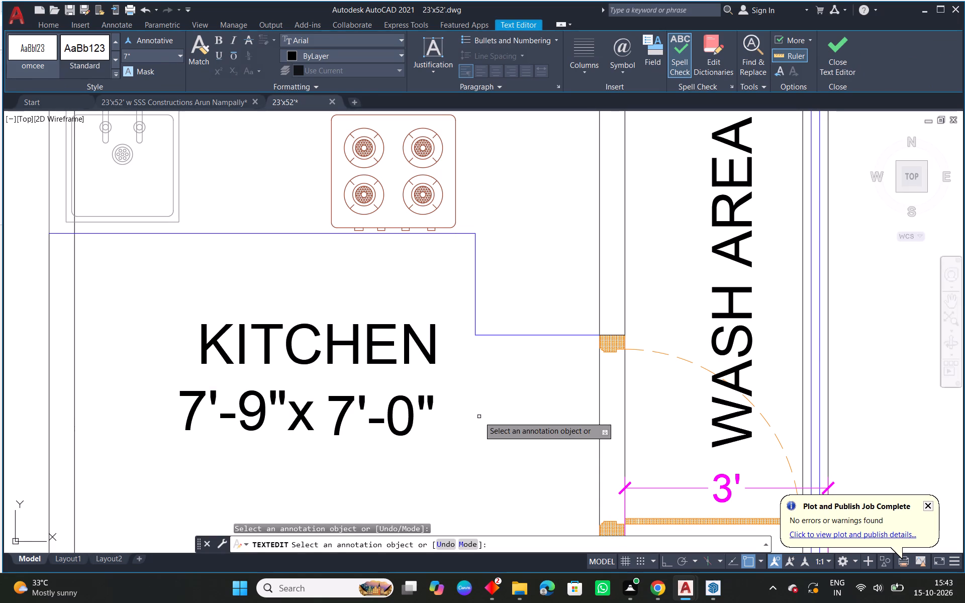
Remove the extra leading spaces before KITCHEN so the name sits centred over its dimensions.
click(225, 356)
click(206, 351)
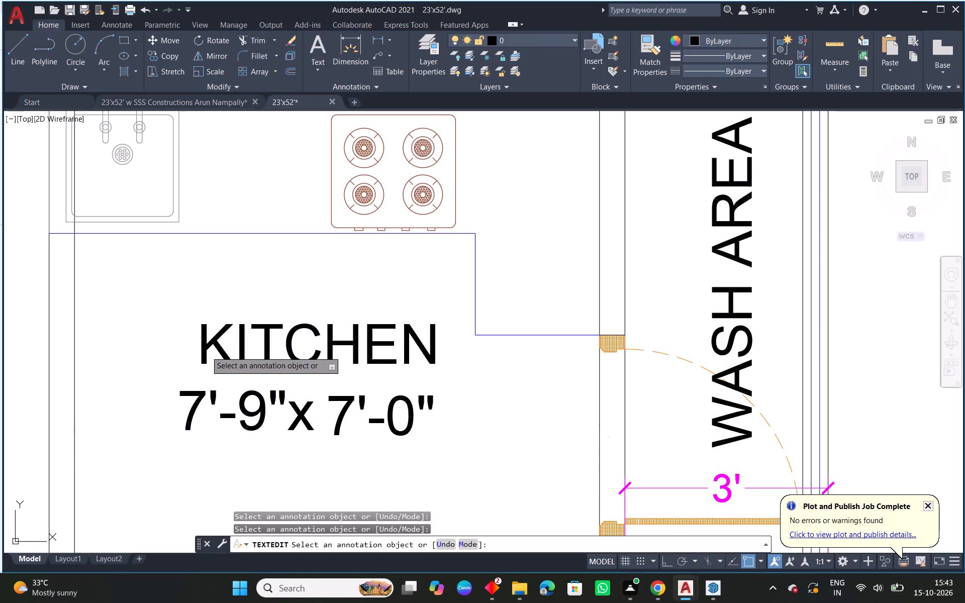
click(199, 351)
key(BackSpace)
key(BackSpace)
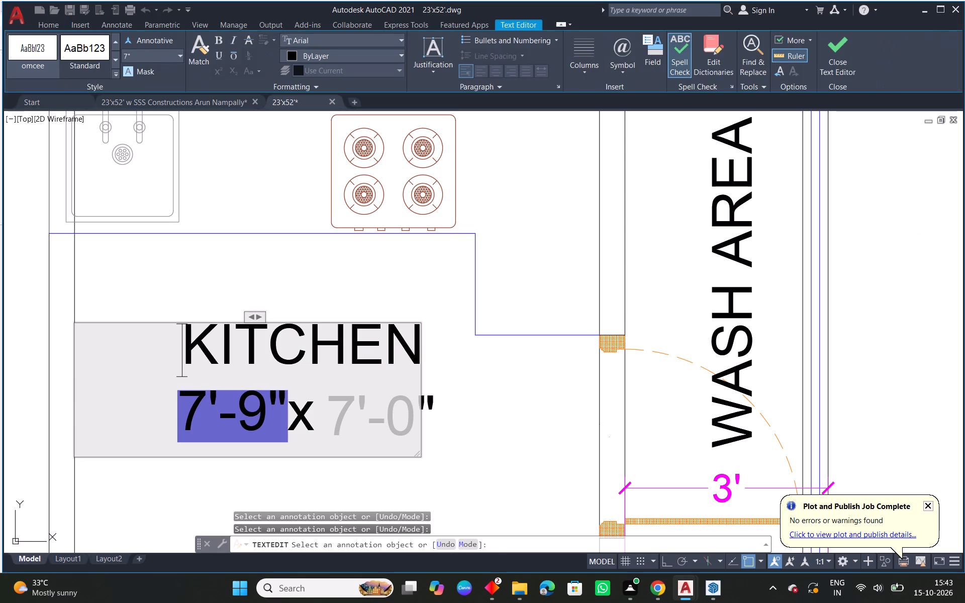
click(449, 394)
key(Escape)
Delete the two leftover vertical lines along the hall side of the kitchen and dining area.
scroll(449, 394, down, 2)
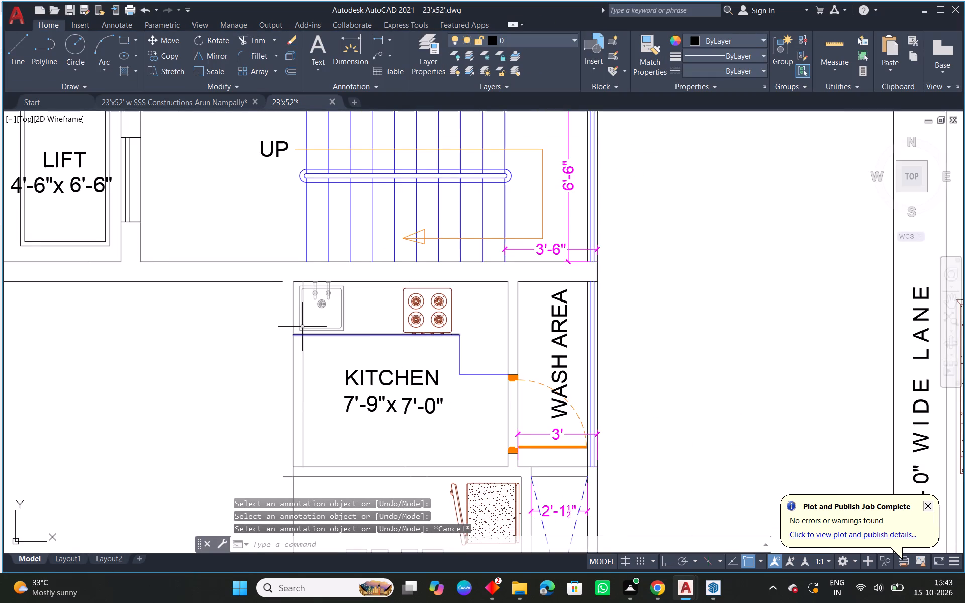
middle_drag(301, 327, 345, 330)
middle_drag(421, 424, 428, 312)
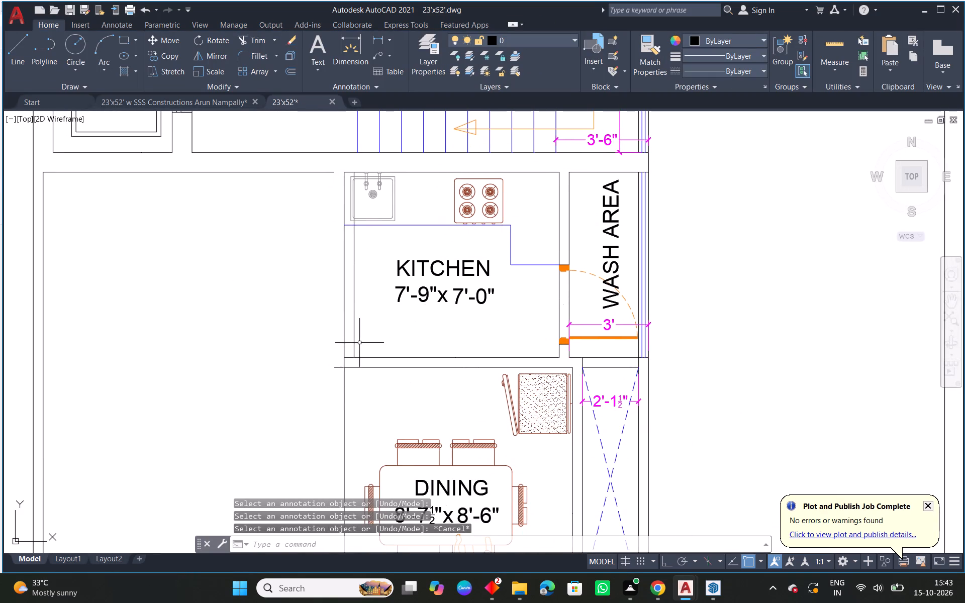
click(355, 399)
click(324, 399)
key(Delete)
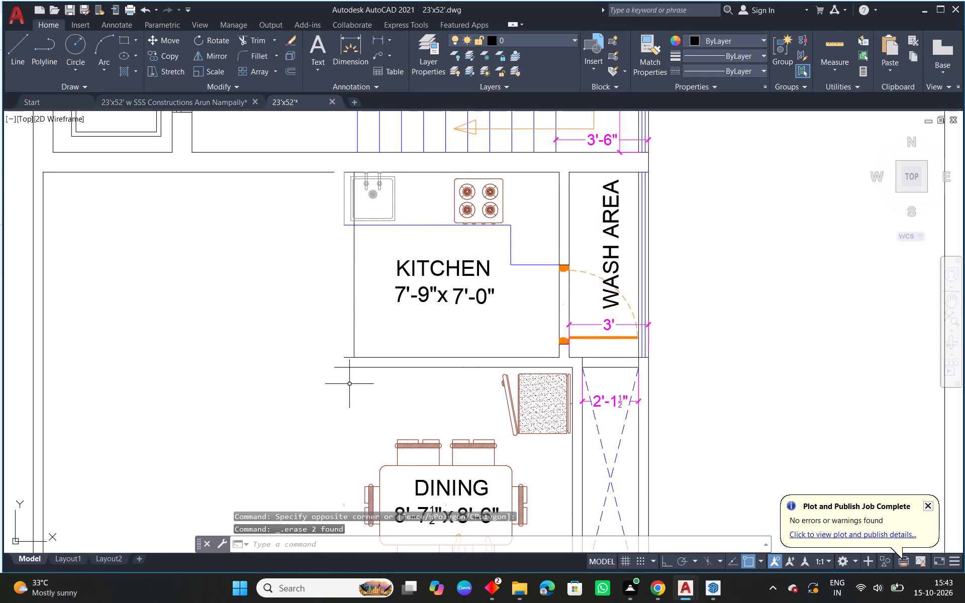
middle_drag(359, 356, 374, 435)
key(Escape)
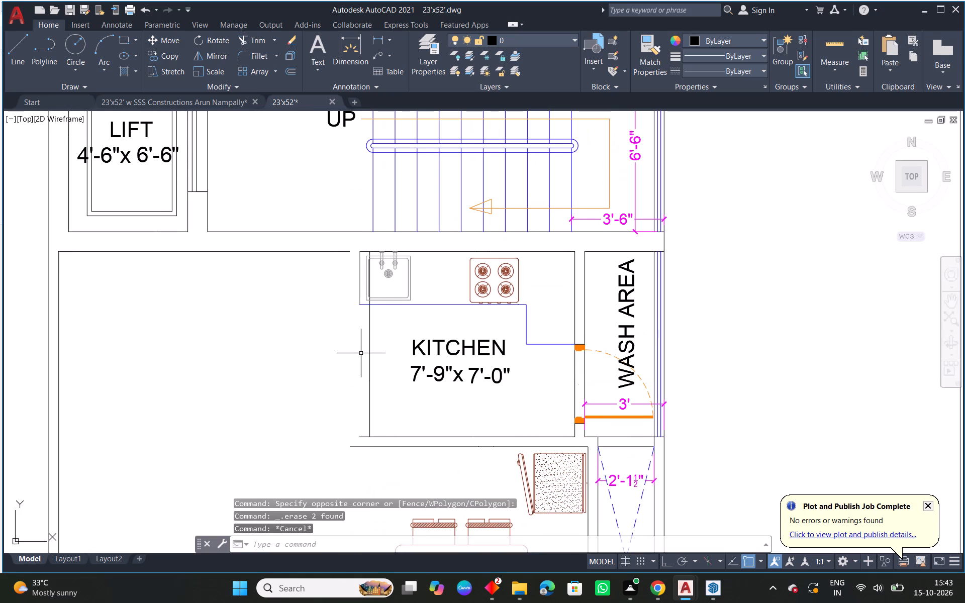
Move the sink, stove and counter front line together so the counter's end meets the kitchen wall's inner face.
scroll(477, 280, up, 2)
drag(543, 365, 541, 360)
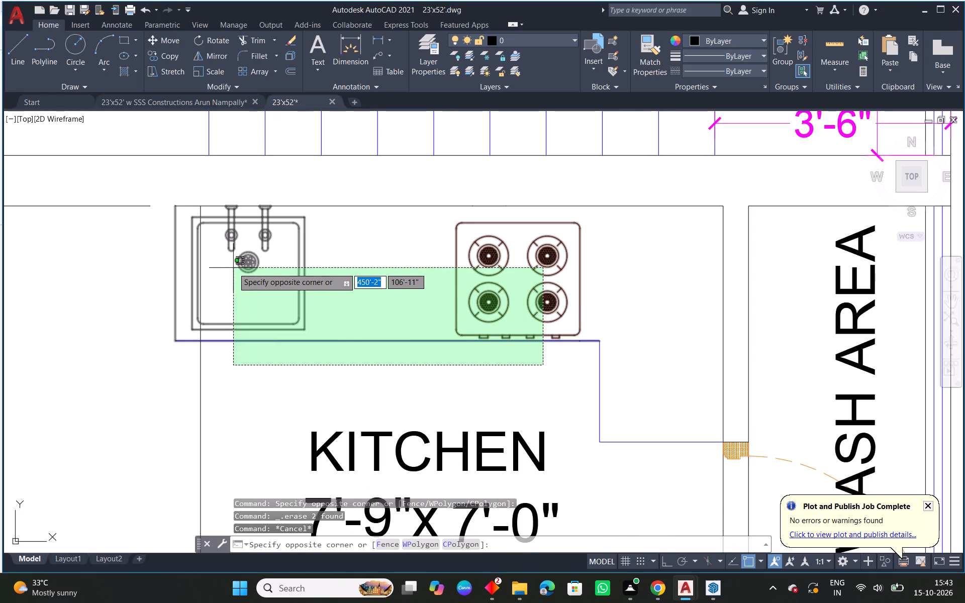
click(236, 267)
text(M)
key(space)
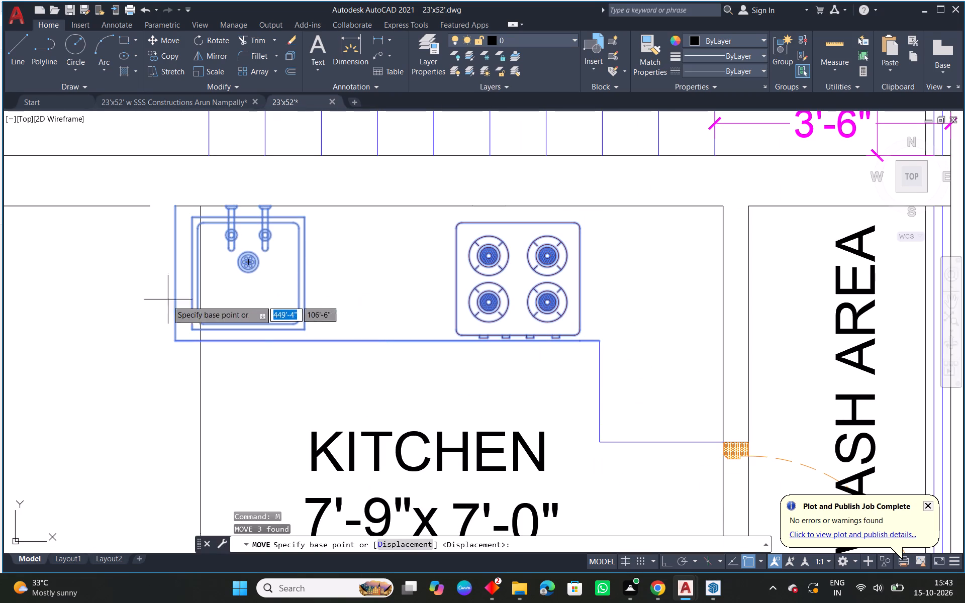
click(174, 340)
click(200, 340)
key(Escape)
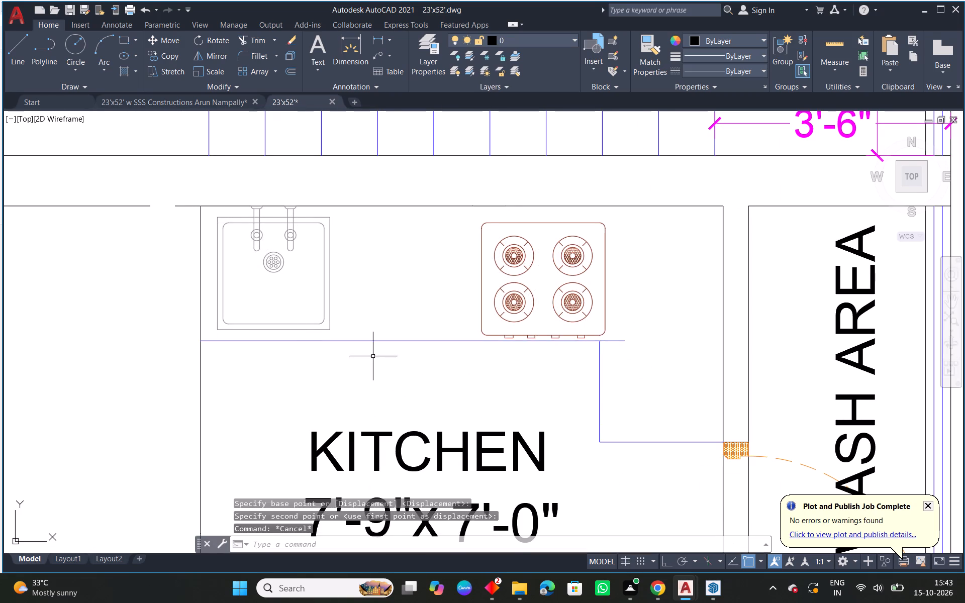
Fillet the counter's front line with its short return at radius 0 to close the corner.
middle_drag(393, 358, 354, 347)
text(F)
key(space)
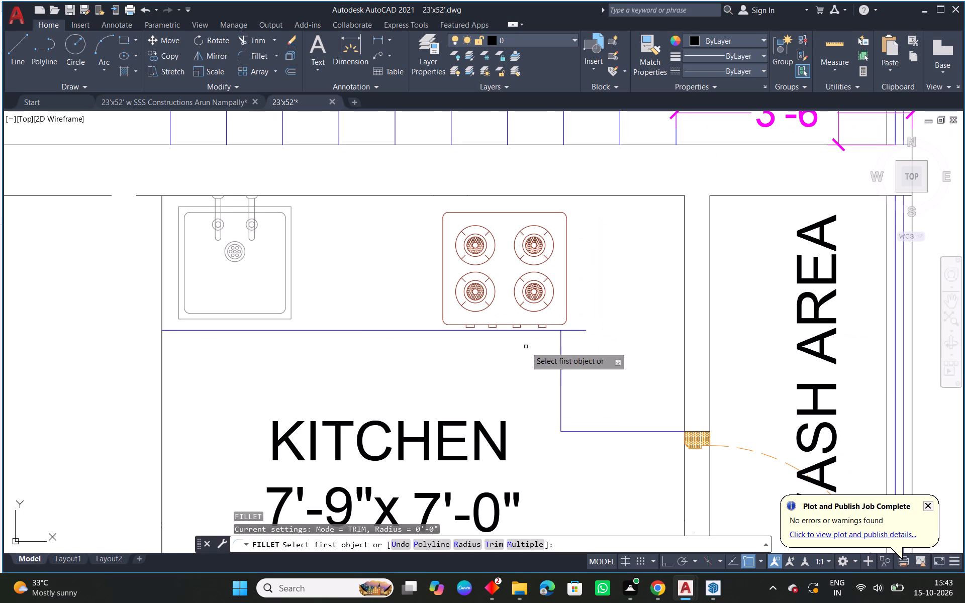
click(554, 329)
click(561, 346)
key(Escape)
click(543, 324)
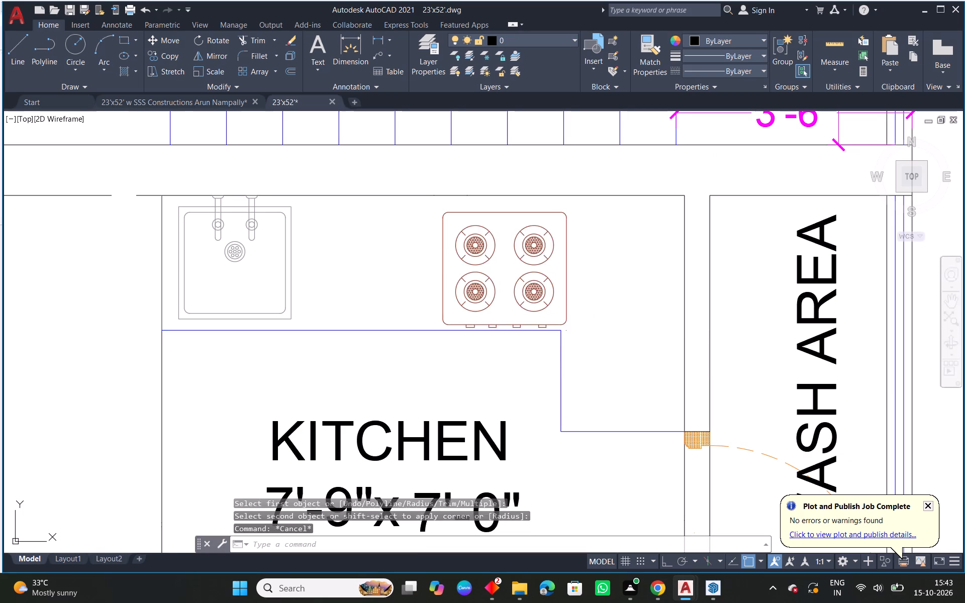
scroll(563, 329, up, 2)
click(572, 333)
click(553, 335)
key(Escape)
Offset the kitchen's hall-side wall line 4.5" towards the hall to form the wall thickness.
scroll(466, 342, down, 3)
middle_drag(268, 315, 359, 297)
text(O 4.5)
key(space)
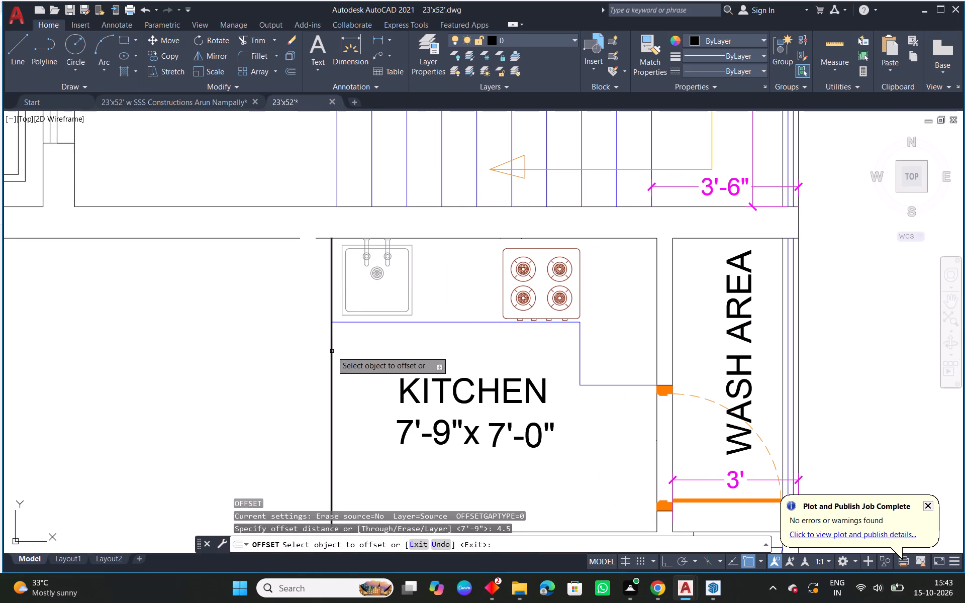
click(331, 353)
click(267, 361)
key(Escape)
Trim the short horizontal piece between the two hall-side wall lines at the kitchen's upper corner.
scroll(329, 217, up, 3)
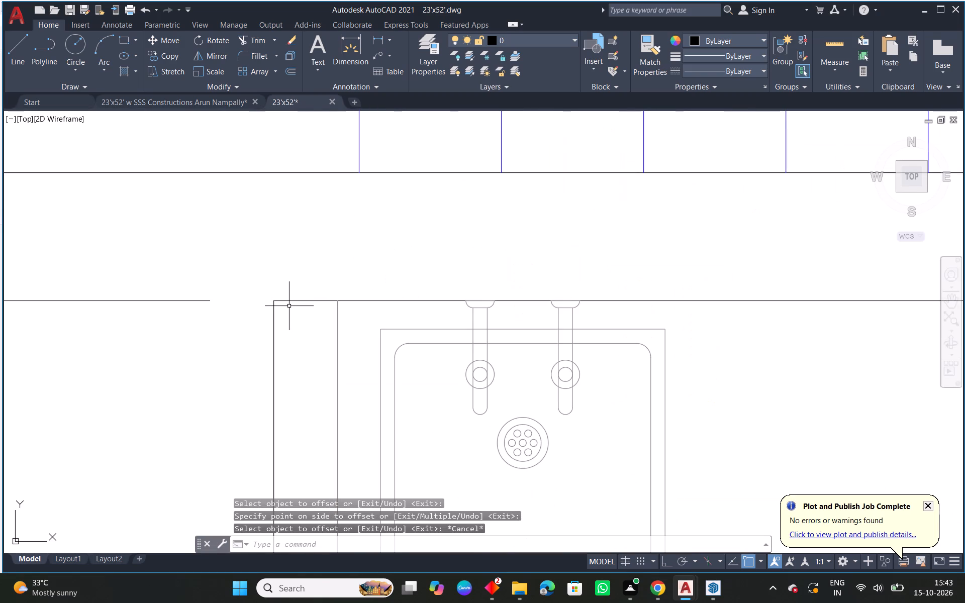
text(TR)
key(space)
key(space)
click(292, 301)
key(Escape)
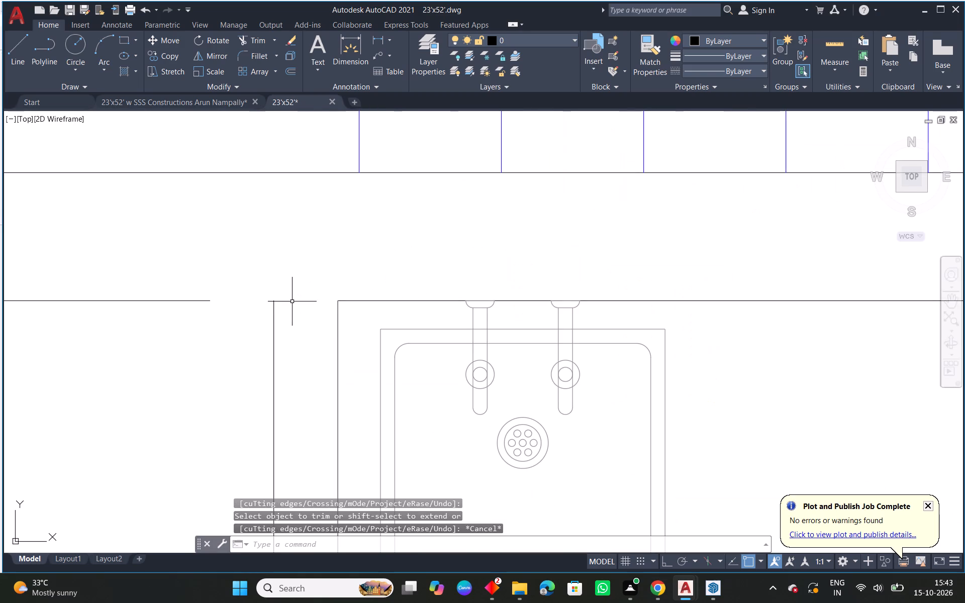
Fillet both faces of the kitchen's hall-side wall to the hall's and kitchen's upper wall lines with square corners.
text(F)
key(space)
click(275, 317)
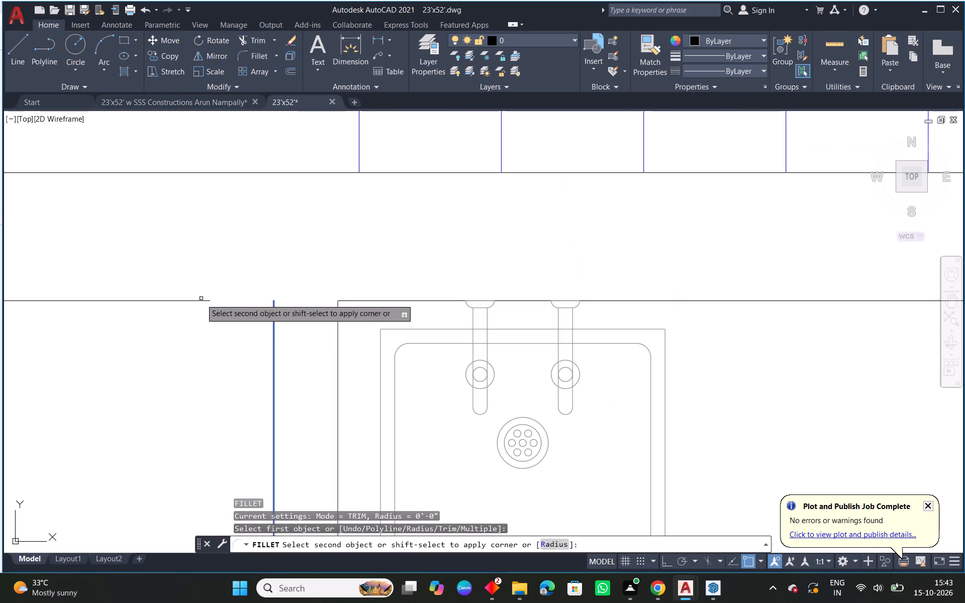
click(201, 300)
scroll(364, 311, down, 3)
middle_drag(517, 370, 477, 331)
right_click(424, 274)
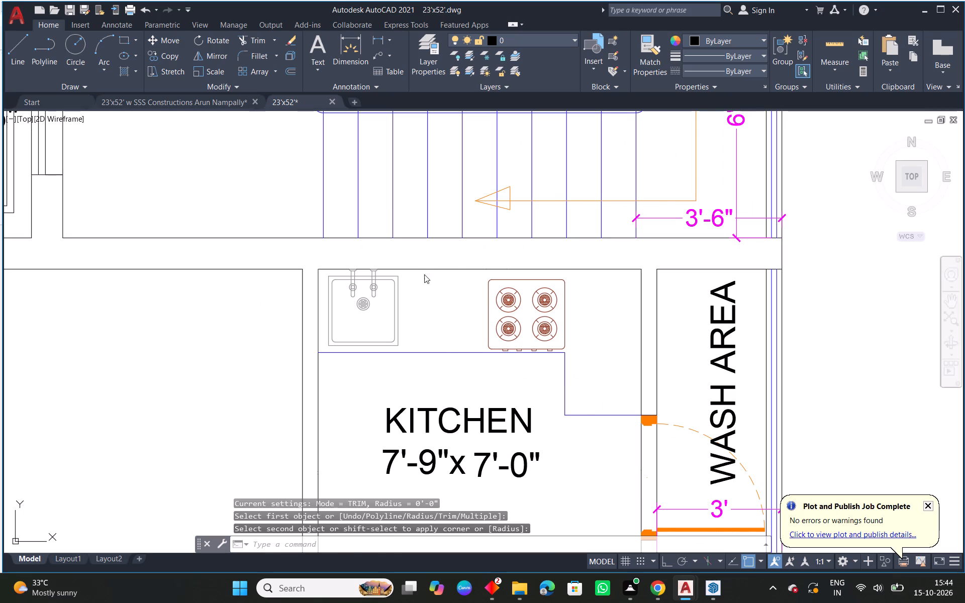
click(456, 280)
click(317, 376)
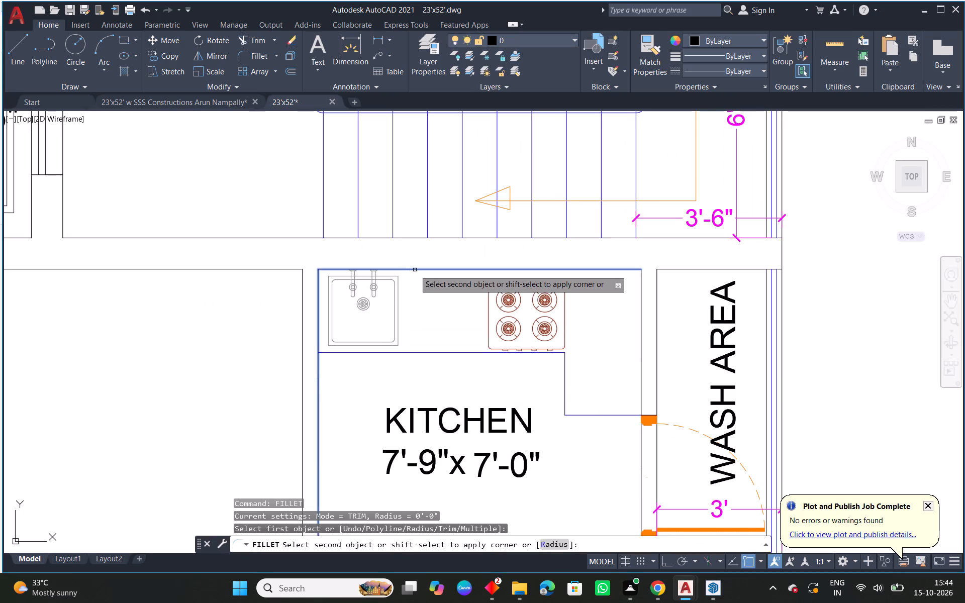
click(415, 270)
Fillet the inner and outer lower corners where the kitchen's hall-side wall meets the wall above the dining area.
scroll(417, 316, down, 2)
middle_drag(503, 394, 506, 327)
scroll(349, 340, up, 2)
right_click(437, 321)
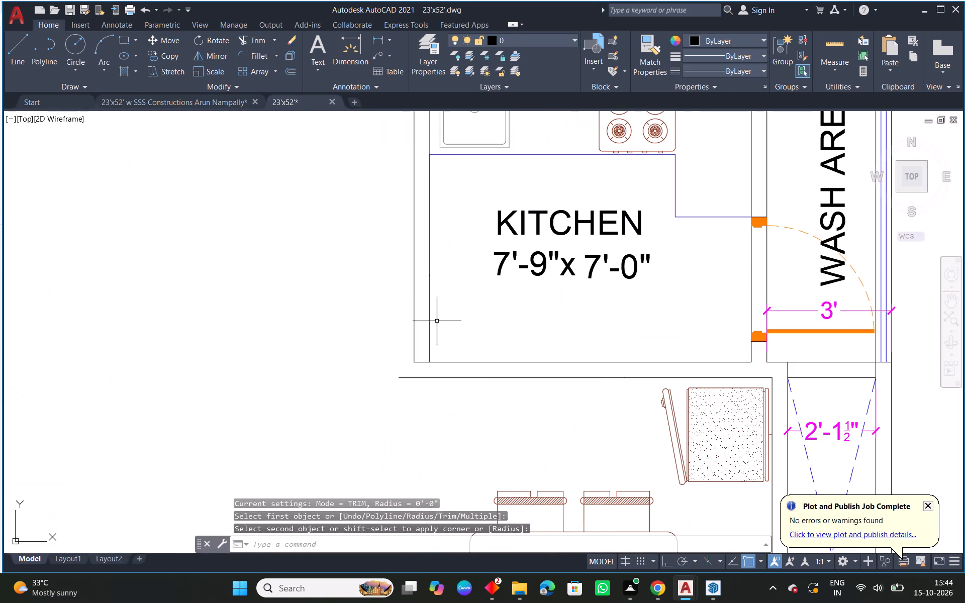
click(510, 326)
click(443, 363)
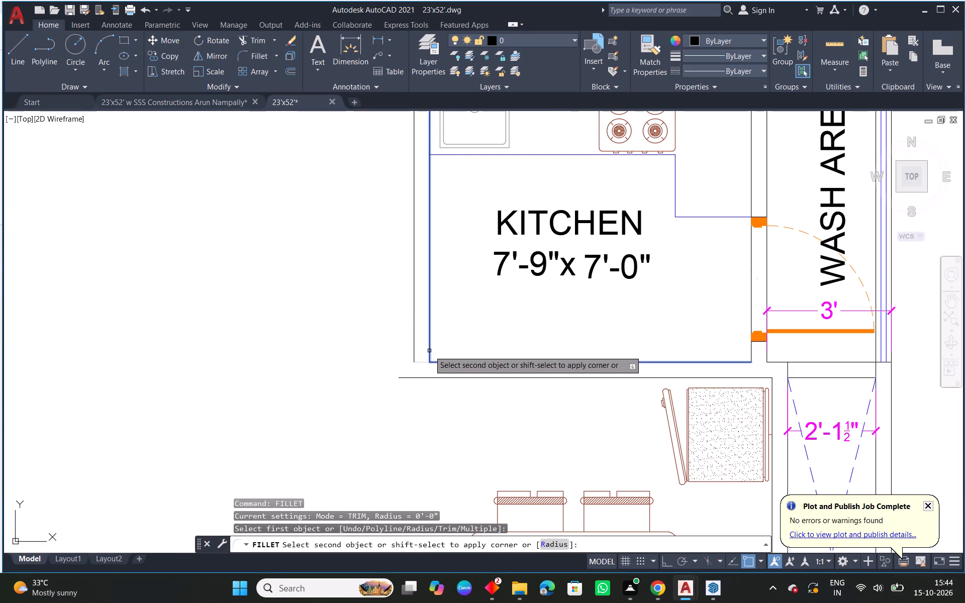
click(429, 351)
right_click(420, 352)
click(480, 121)
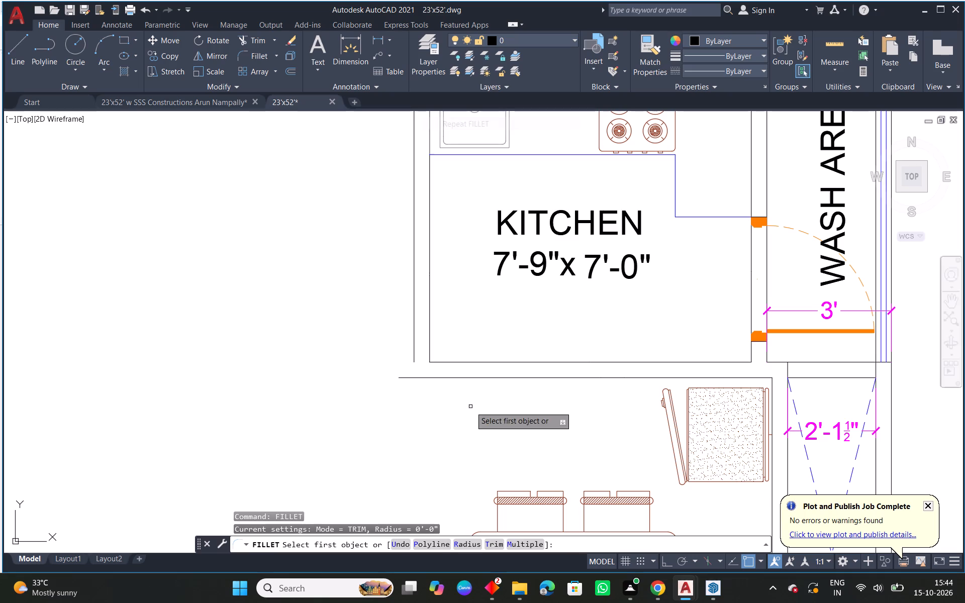
click(440, 379)
click(413, 353)
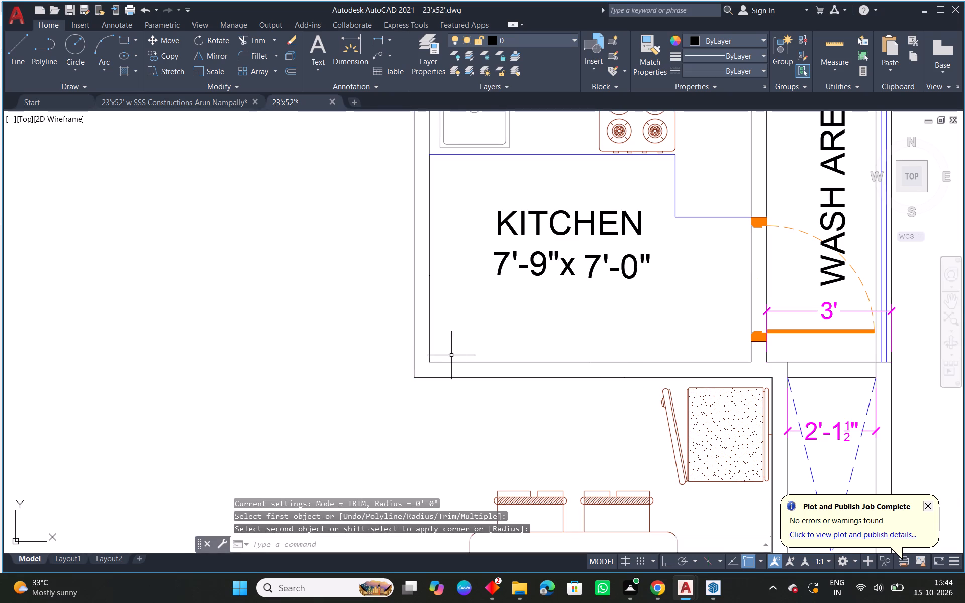
key(Escape)
Draw a short vertical line across the thickness of the wall between kitchen and dining, near its middle.
scroll(515, 355, down, 2)
middle_drag(727, 442, 516, 410)
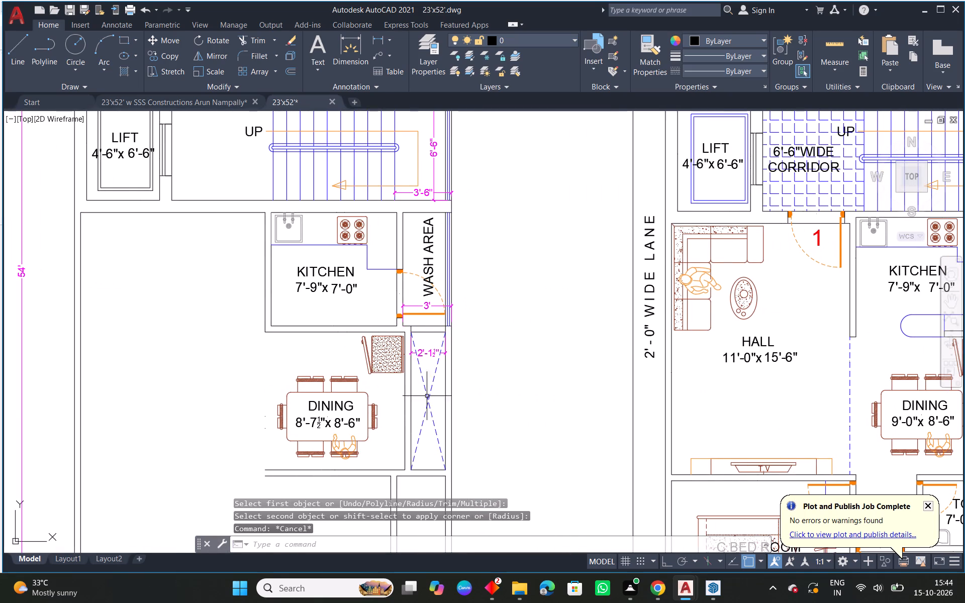
middle_drag(386, 390, 311, 387)
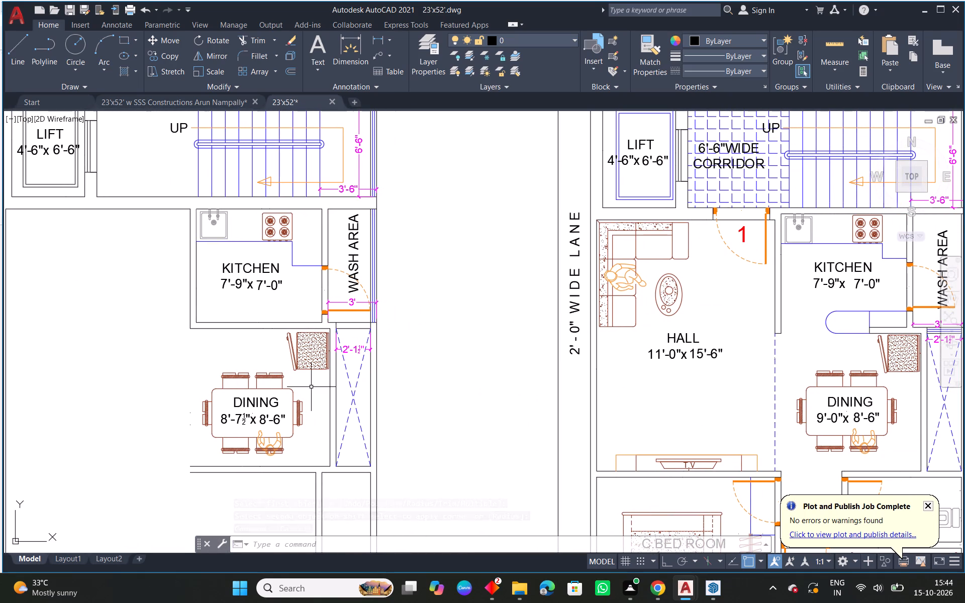
text(L)
key(space)
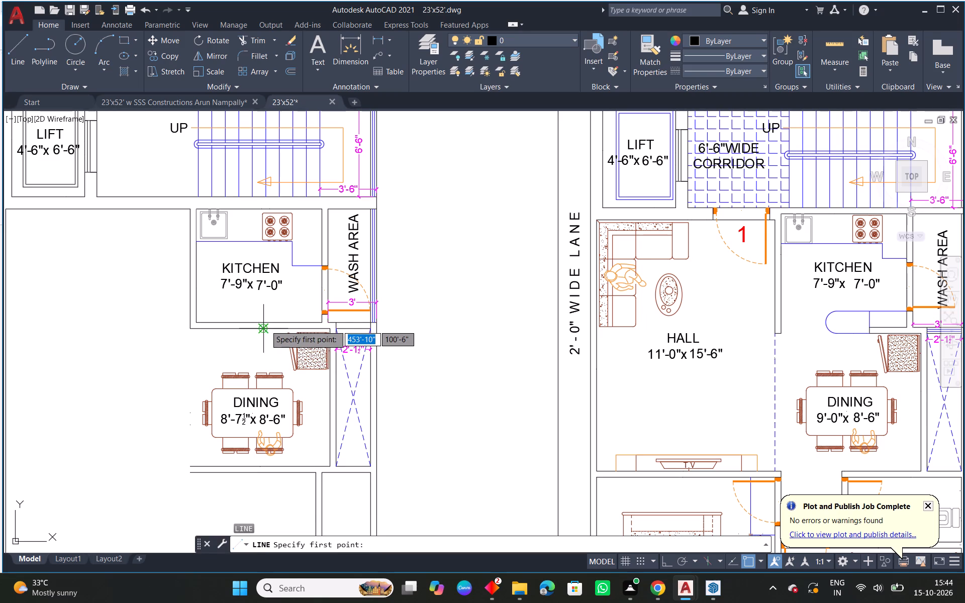
click(267, 326)
click(265, 319)
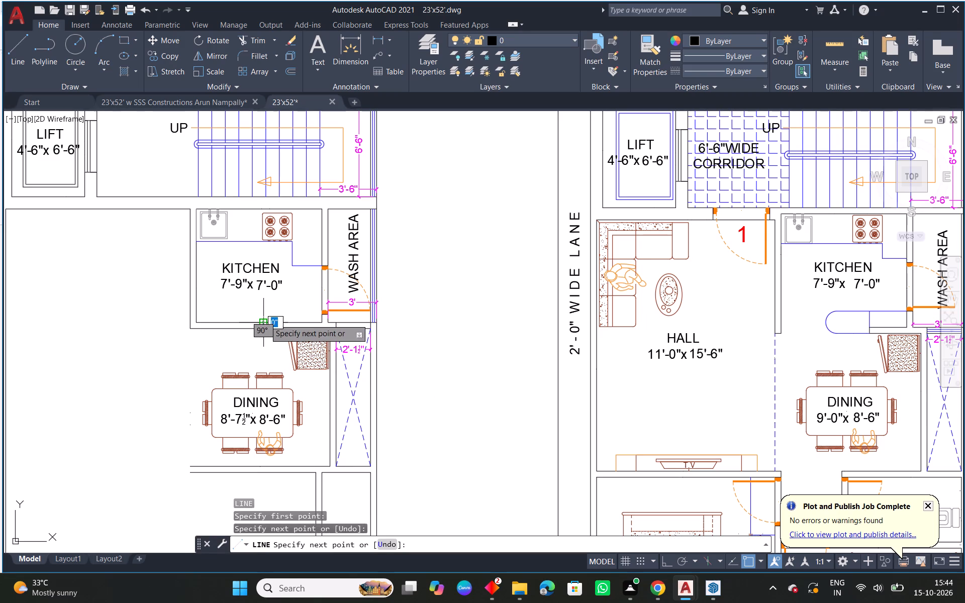
key(Escape)
Offset the kitchen's lower inner wall line 10" up into the kitchen.
middle_drag(280, 319, 290, 333)
scroll(291, 297, up, 1)
right_click(285, 311)
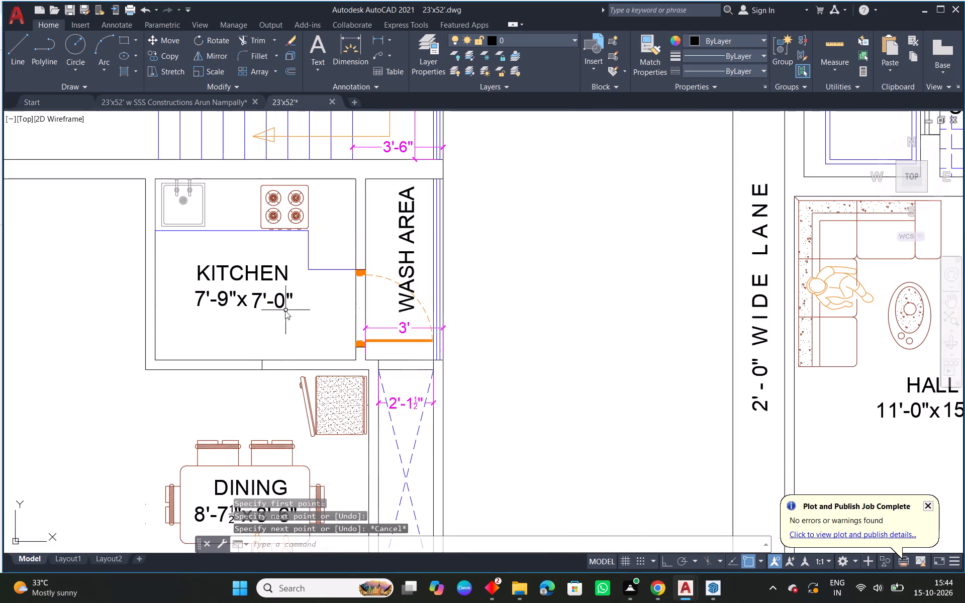
key(Escape)
text(O 10)
key(shift+quotedbl)
key(Return)
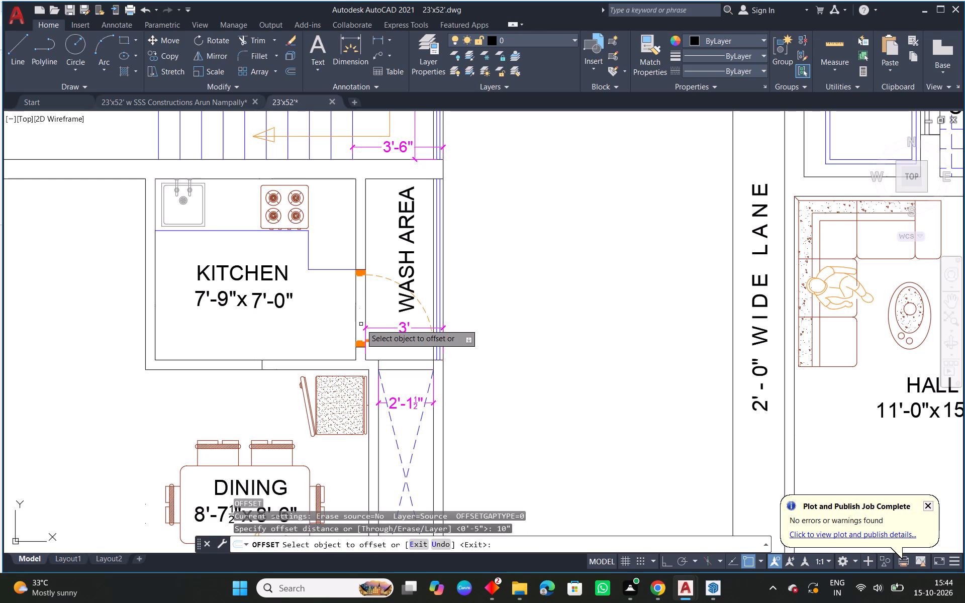
click(327, 359)
click(327, 339)
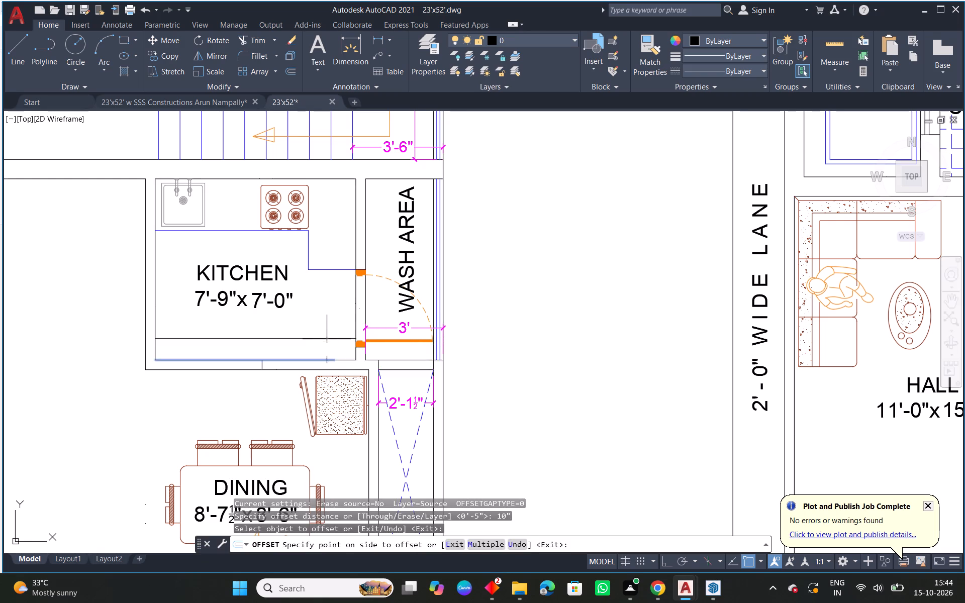
key(Escape)
Move the kitchen–wash area door up so its lower jamb lines up with the 10" offset line.
scroll(367, 352, up, 2)
click(344, 331)
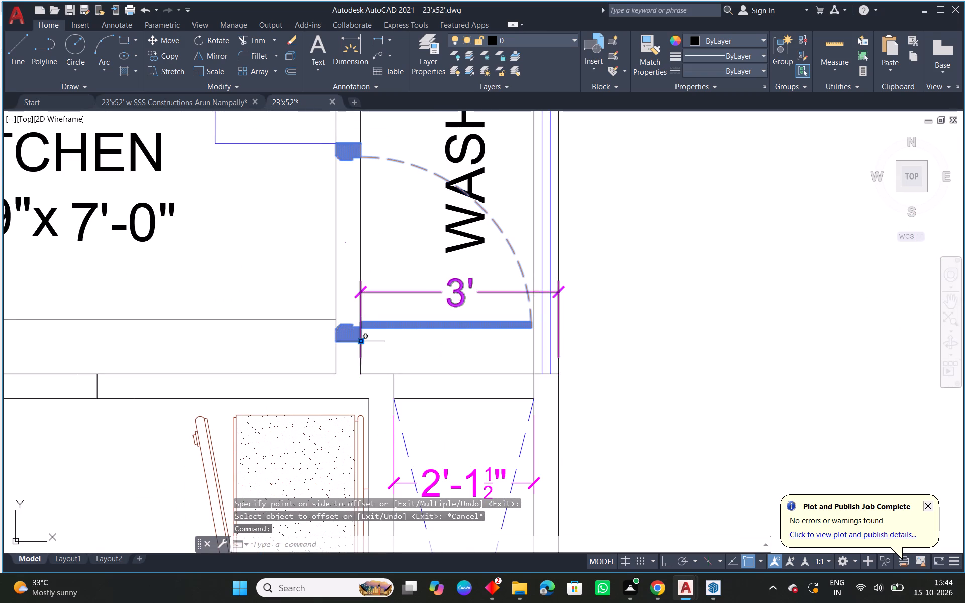
click(360, 340)
click(359, 322)
click(357, 327)
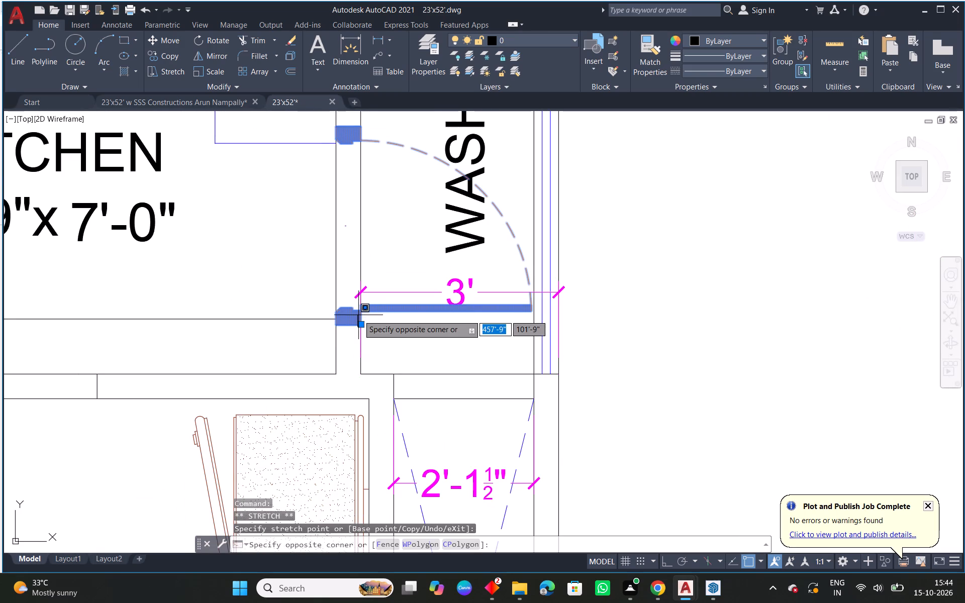
scroll(359, 320, up, 4)
key(Escape)
click(361, 340)
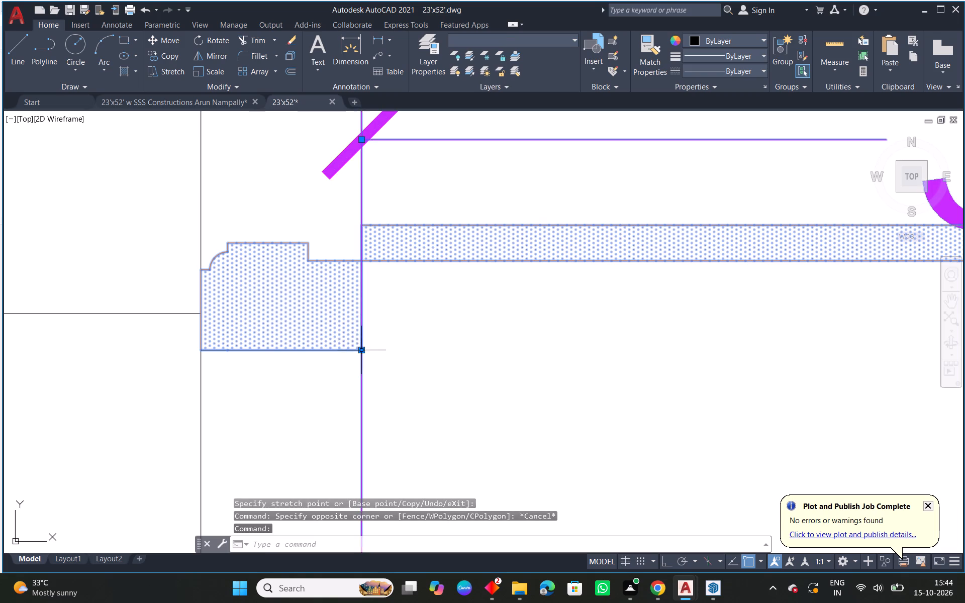
key(Escape)
click(336, 350)
click(362, 349)
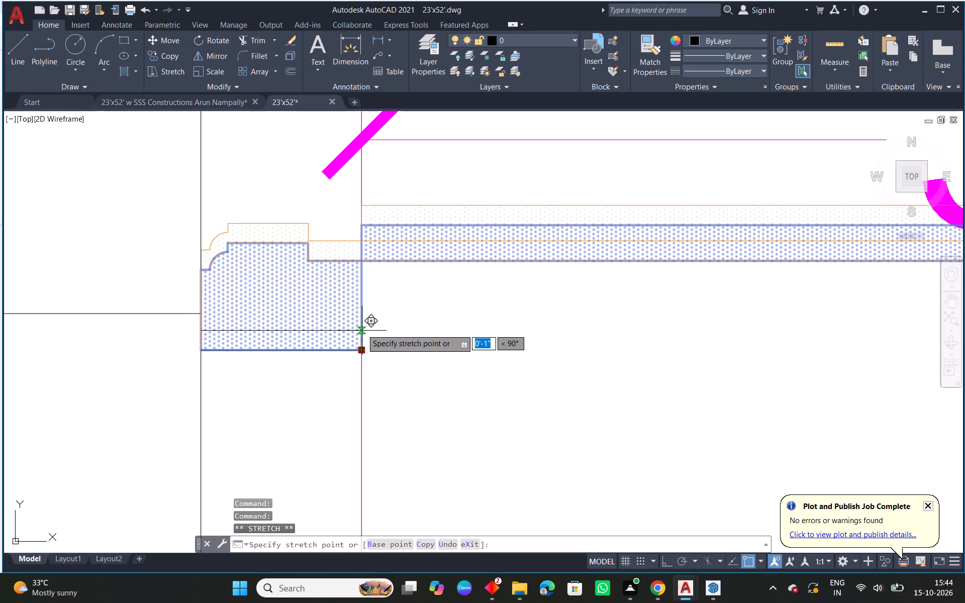
click(363, 318)
key(Escape)
scroll(359, 333, down, 1)
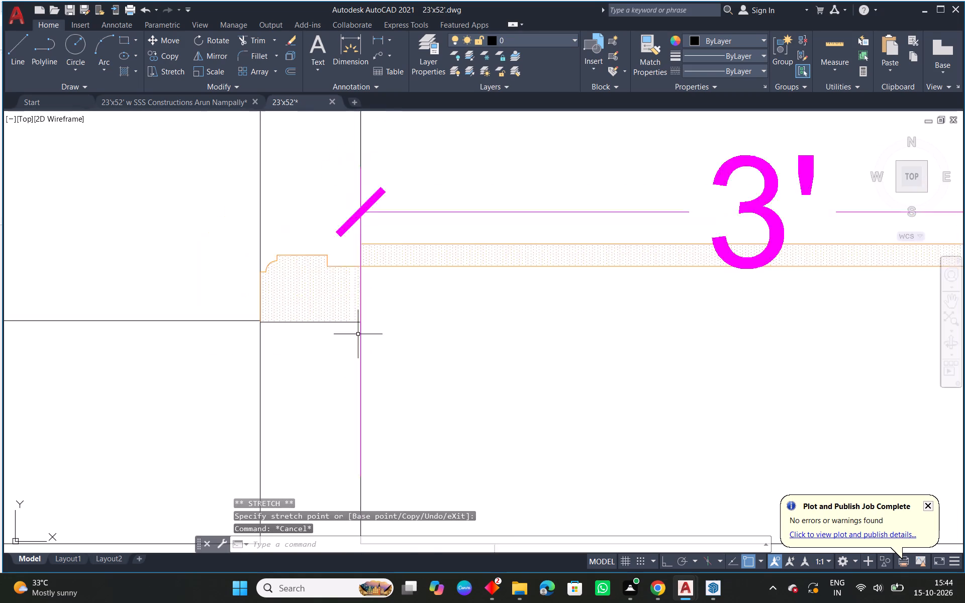
Move the lower edge line of the kitchen's L-shaped counter 4" up to meet the door's upper jamb end.
scroll(357, 336, down, 2)
middle_drag(382, 269, 382, 425)
scroll(381, 397, down, 2)
scroll(379, 326, up, 2)
click(281, 373)
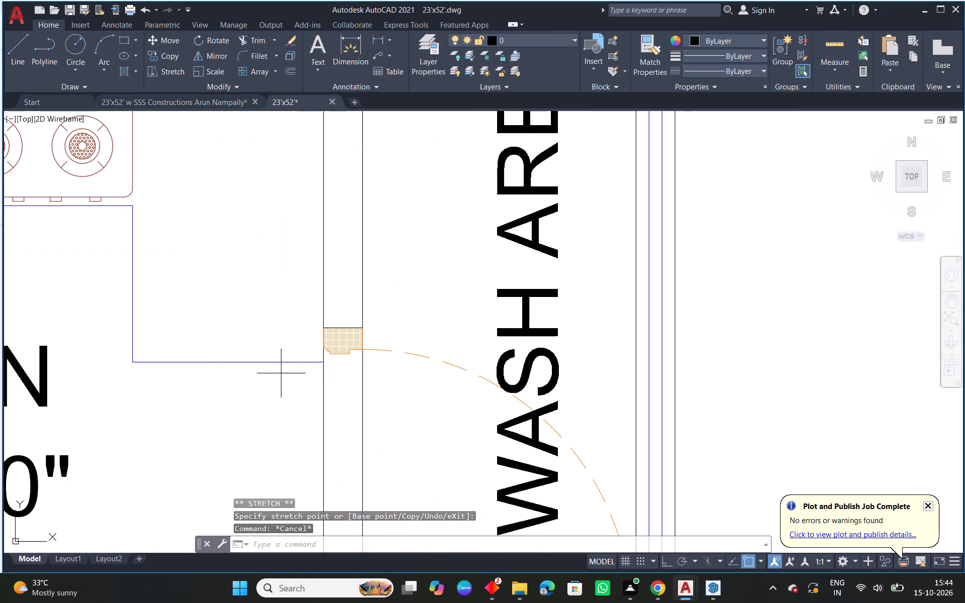
click(241, 351)
text(M)
key(space)
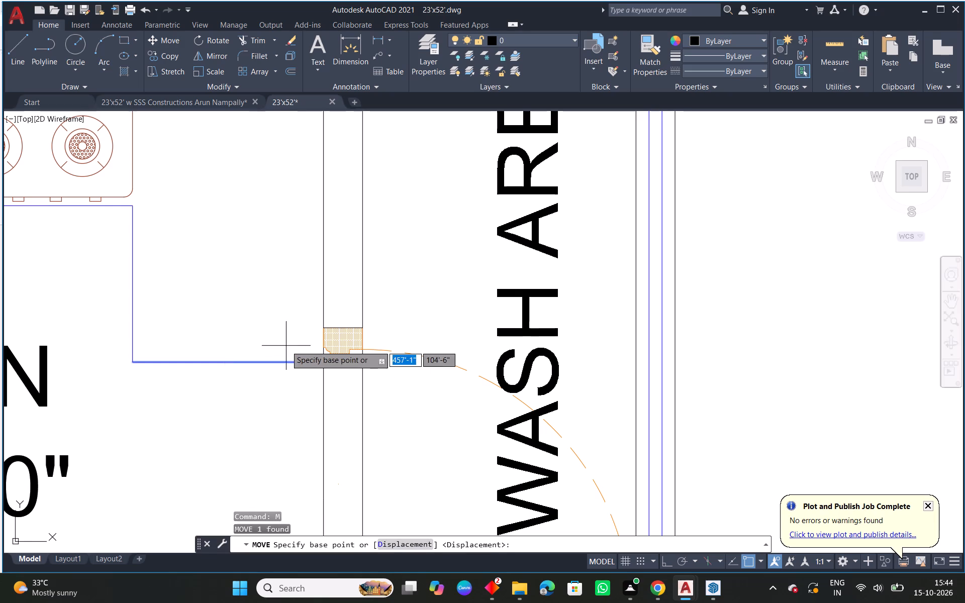
click(318, 361)
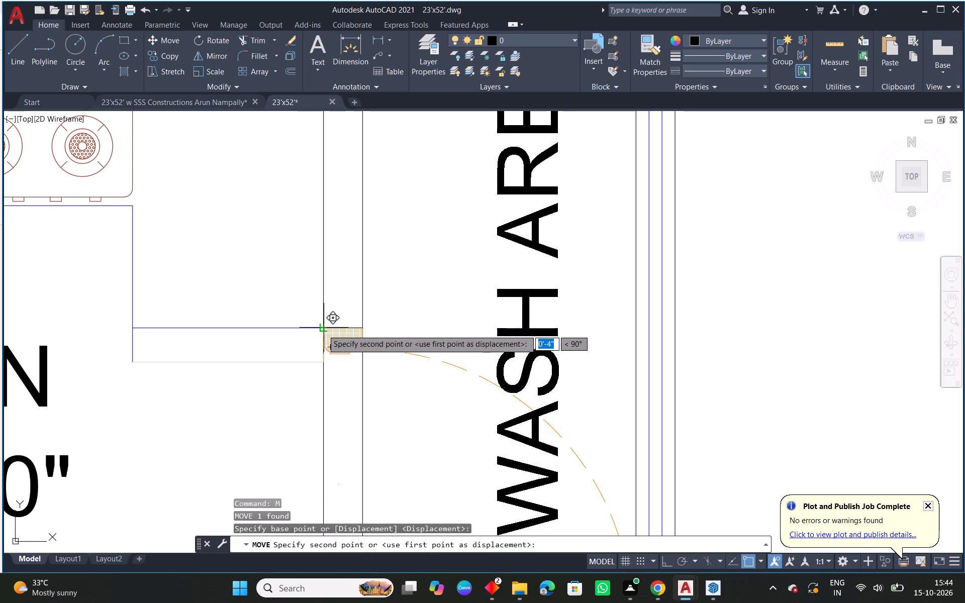
click(323, 330)
key(Escape)
Fillet the moved counter edge with the counter's vertical edge into a square corner.
key(f)
key(space)
click(183, 328)
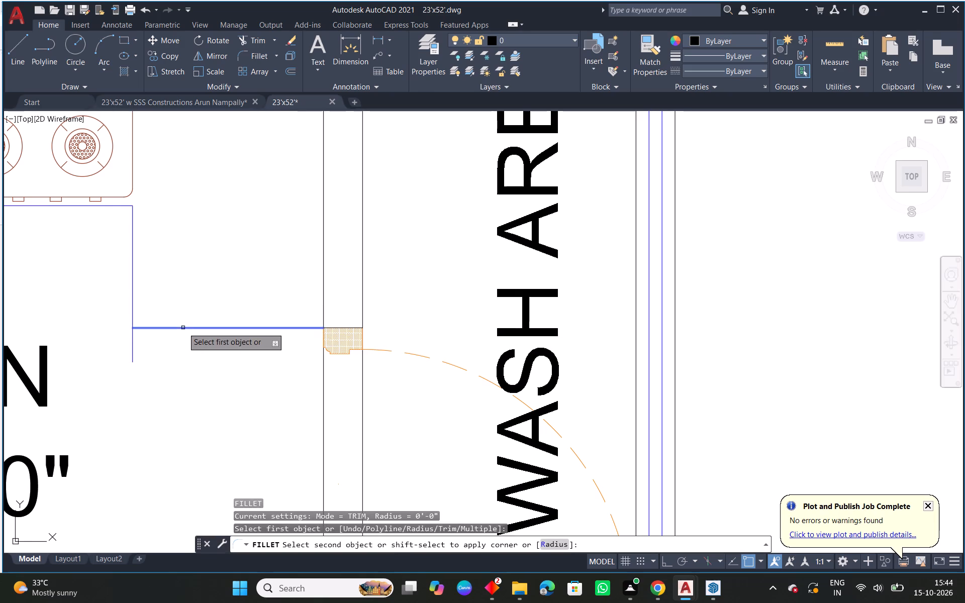
click(132, 308)
Move the short vertical line in the kitchen–dining wall along the wall toward the wash area.
scroll(311, 312, down, 4)
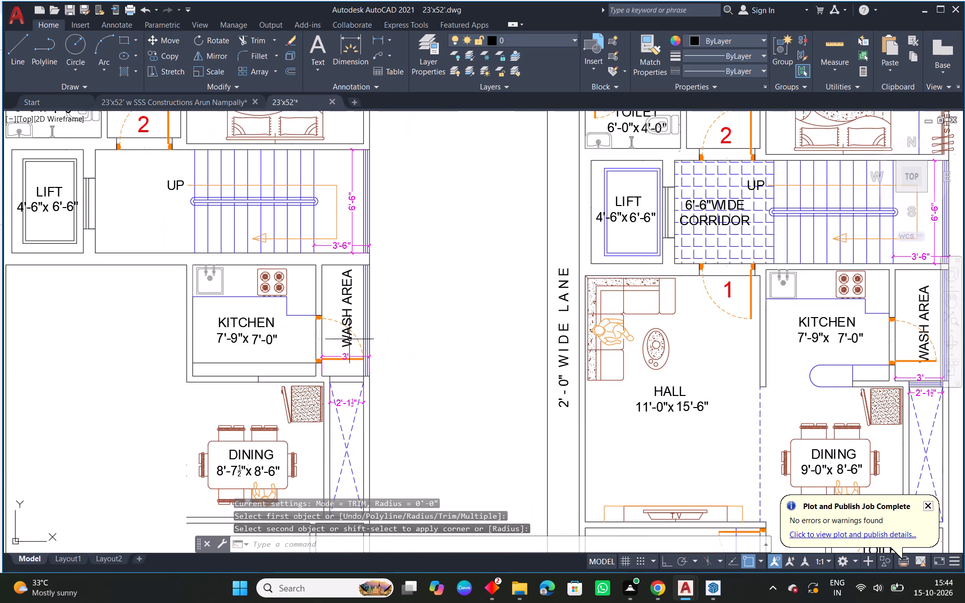
scroll(317, 349, up, 1)
middle_click(321, 347)
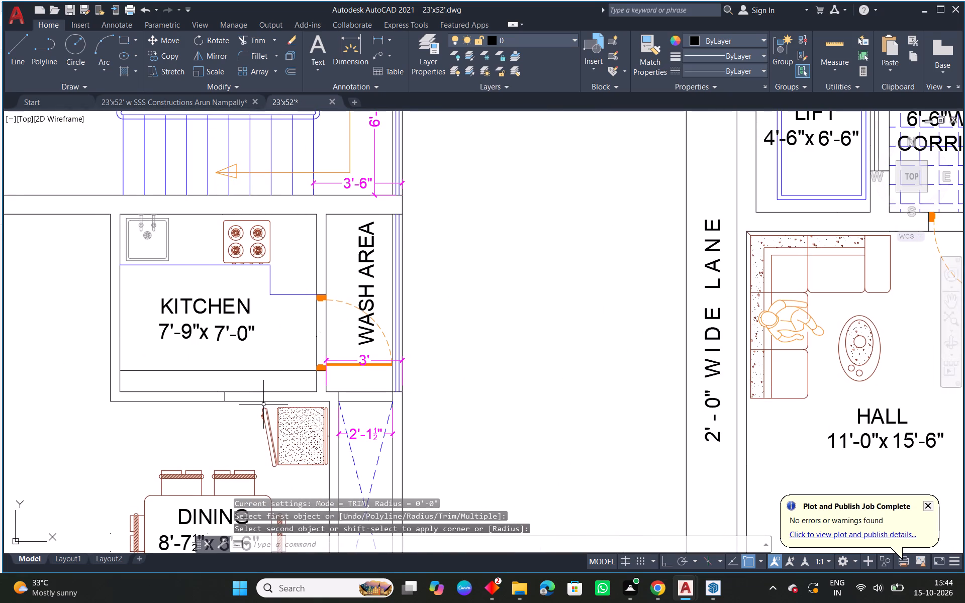
scroll(233, 395, up, 1)
click(229, 398)
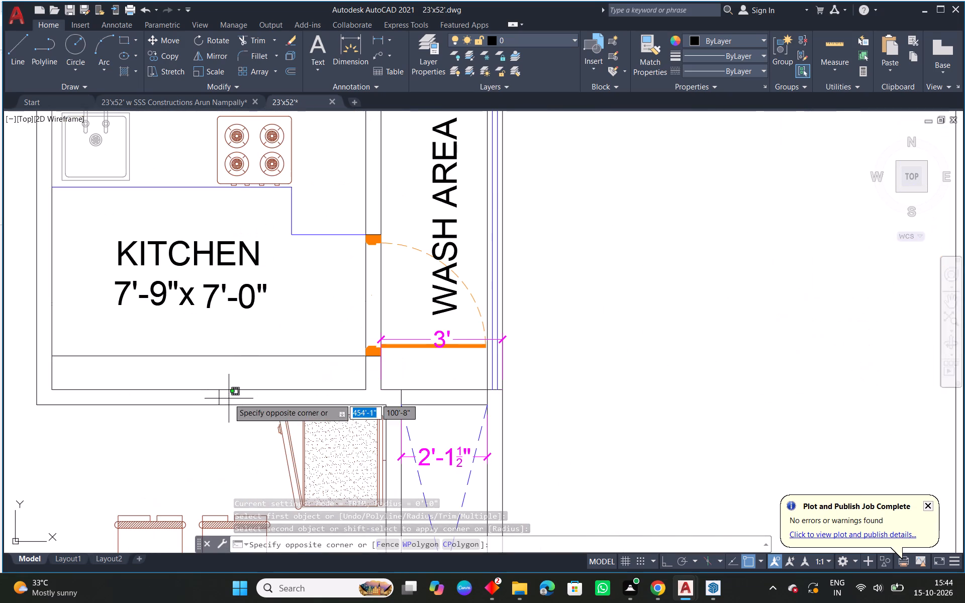
click(216, 398)
key(m)
key(space)
scroll(221, 409, up, 1)
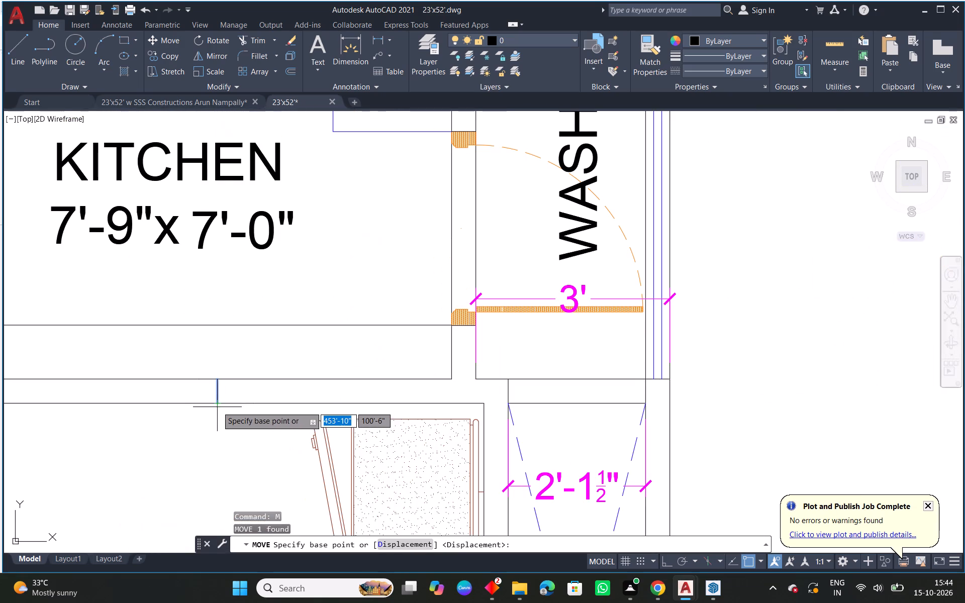
click(218, 401)
click(302, 402)
key(Escape)
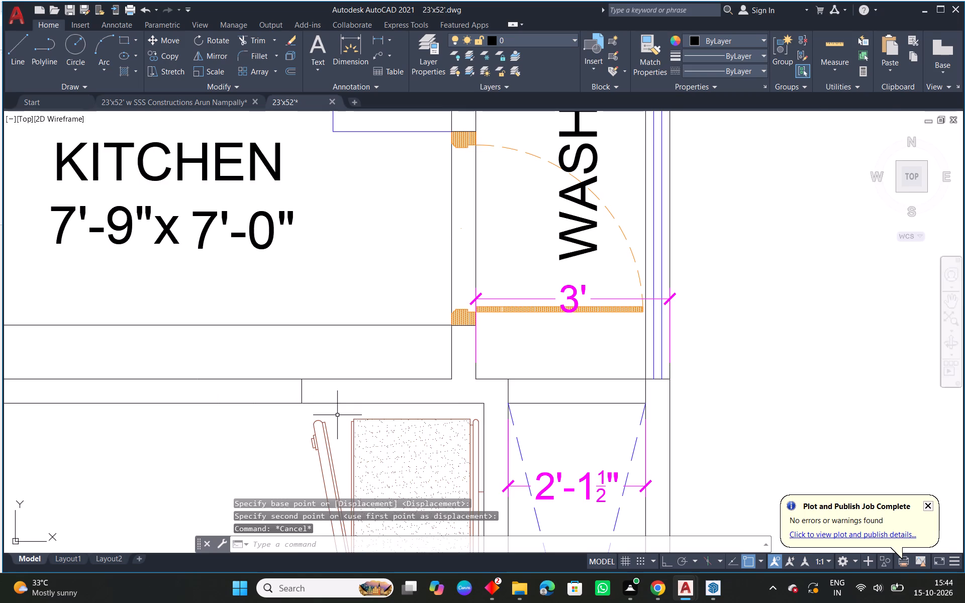
Draw a line from the upper end of the short wall line up to the 10" offset line.
scroll(337, 415, down, 3)
middle_drag(385, 430, 201, 399)
scroll(148, 389, up, 2)
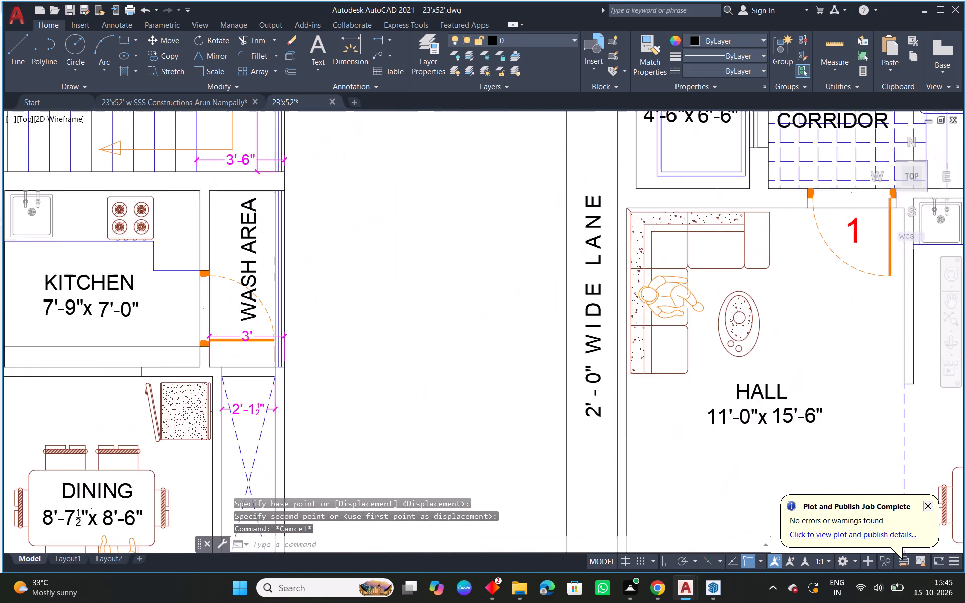
middle_drag(158, 391, 280, 393)
text(EX)
key(space)
key(Escape)
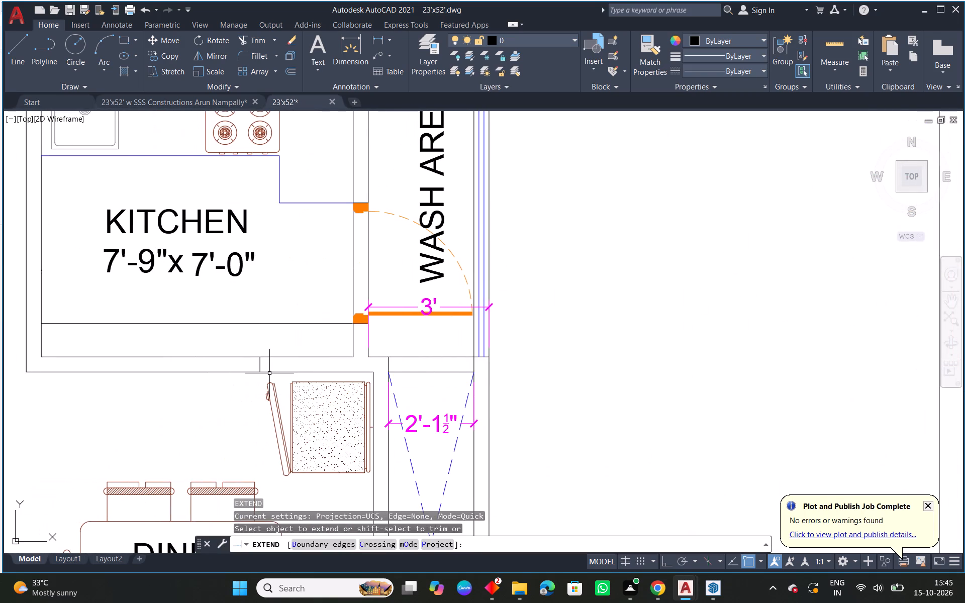
key(l)
key(space)
click(258, 354)
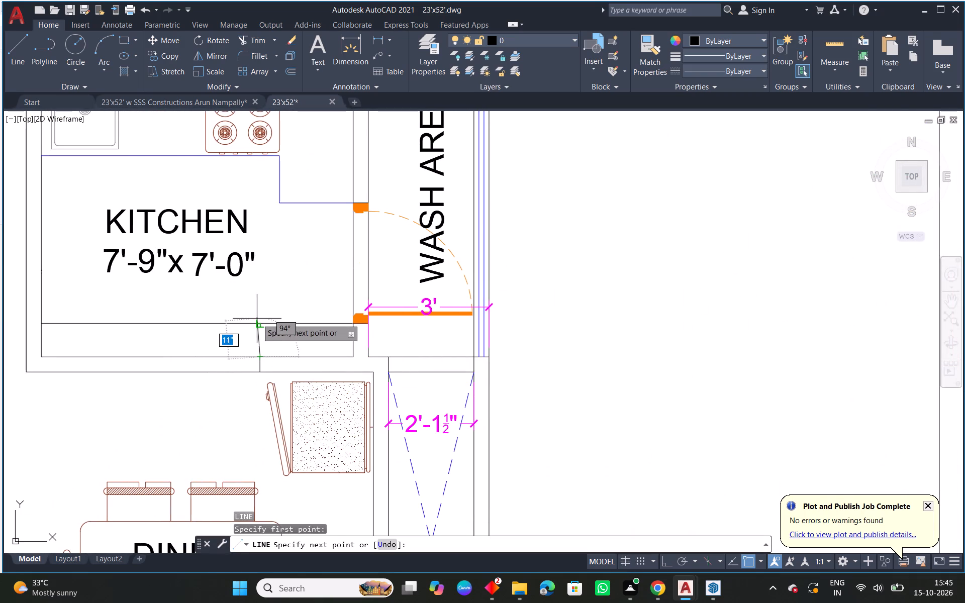
click(258, 324)
key(Escape)
Trim the 10" offset line on the hall side of the new vertical line, leaving the counter by the door.
scroll(325, 361, down, 1)
middle_drag(406, 396, 119, 363)
scroll(119, 363, down, 1)
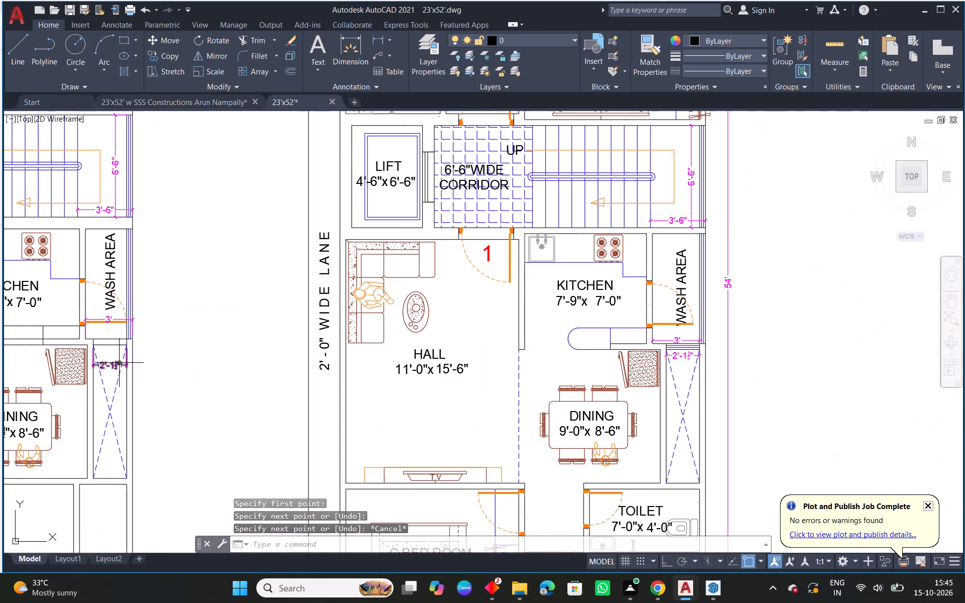
scroll(119, 341, up, 1)
middle_drag(133, 349, 355, 383)
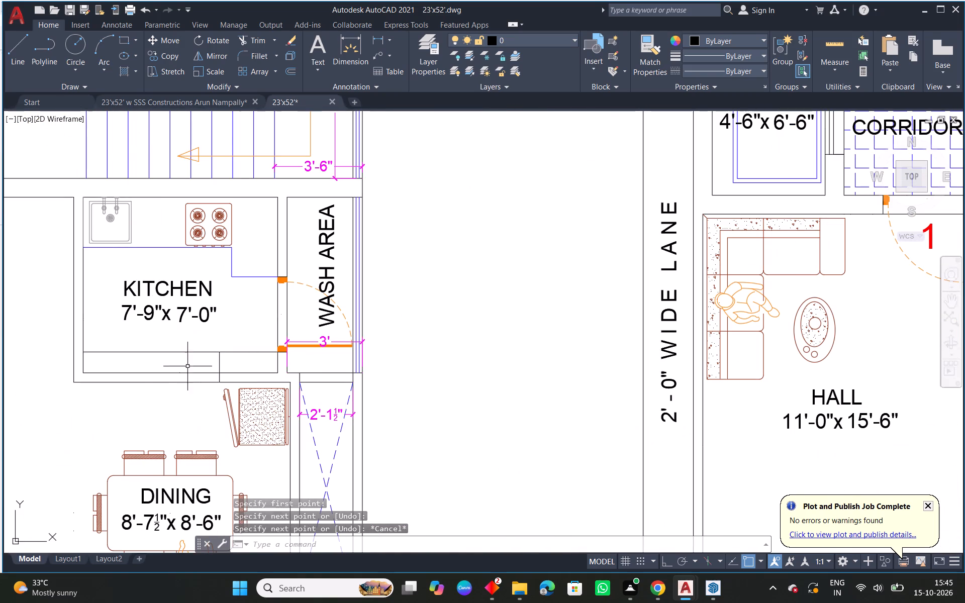
text(TR)
key(space)
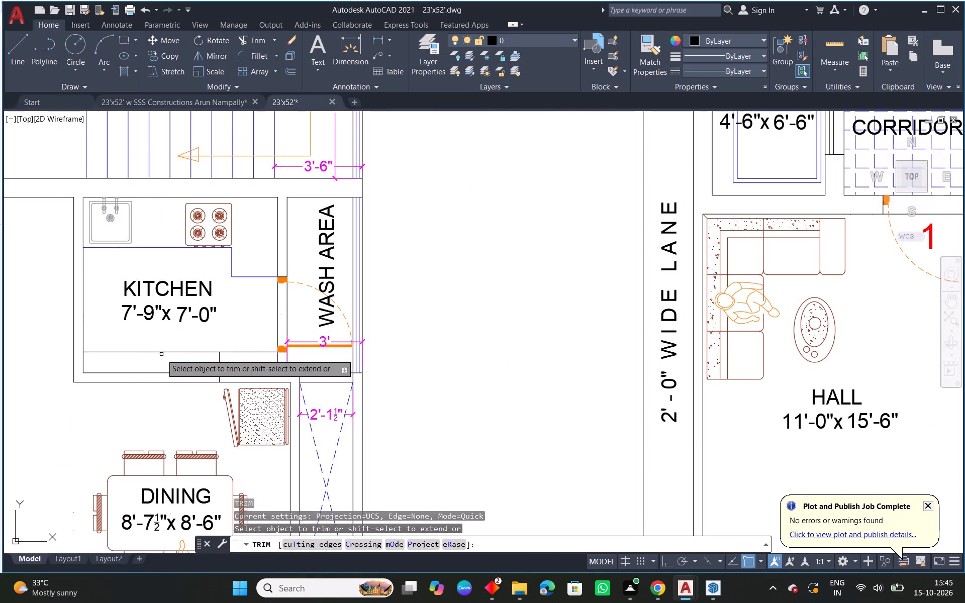
click(163, 352)
key(Escape)
Extend the inner and outer lines of the kitchen's hall-side wall downward past the kitchen's lower inner wall line.
scroll(240, 377, down, 2)
middle_drag(315, 394, 272, 384)
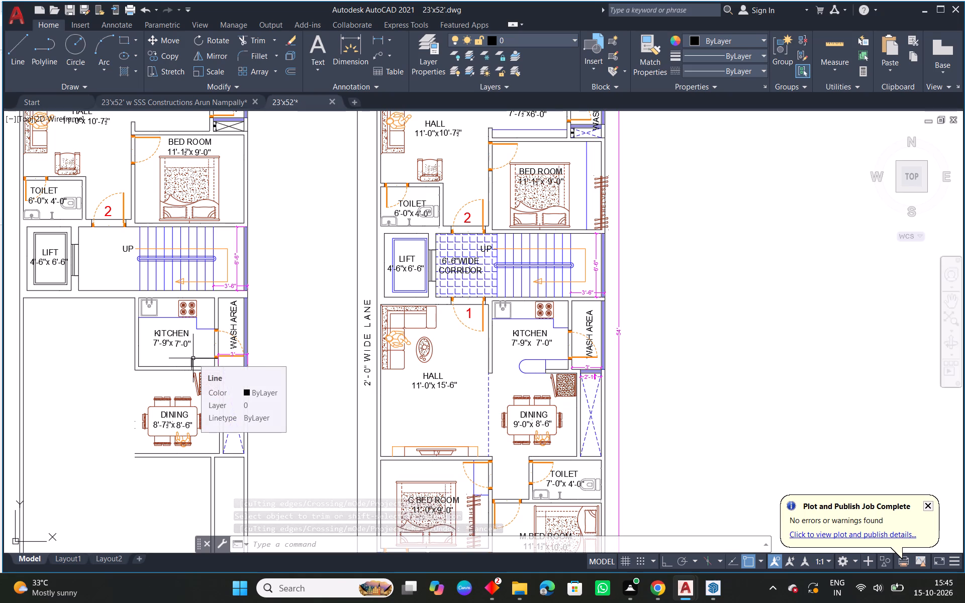
middle_drag(459, 364, 444, 284)
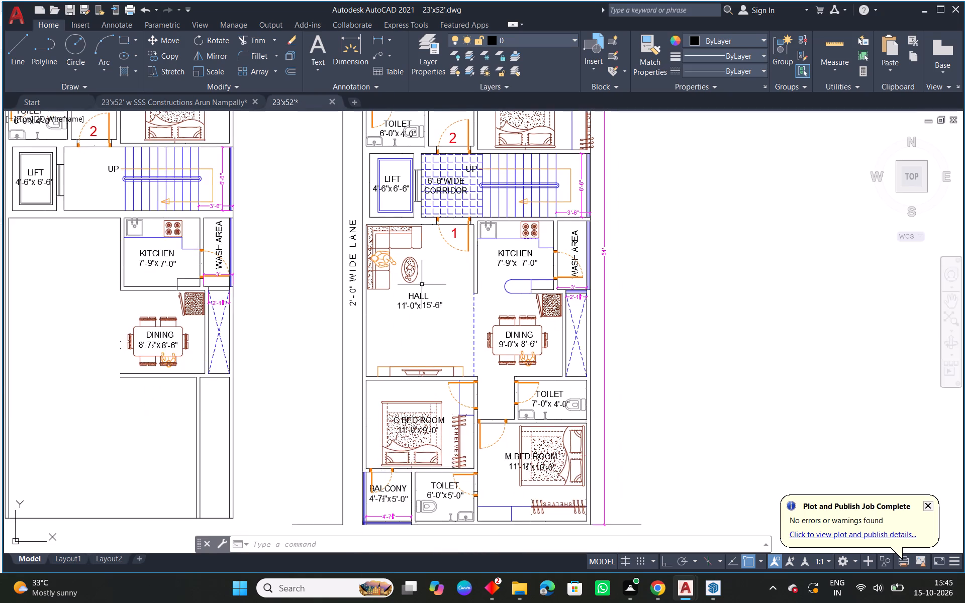
scroll(421, 284, down, 1)
middle_drag(375, 319, 405, 316)
scroll(274, 275, up, 1)
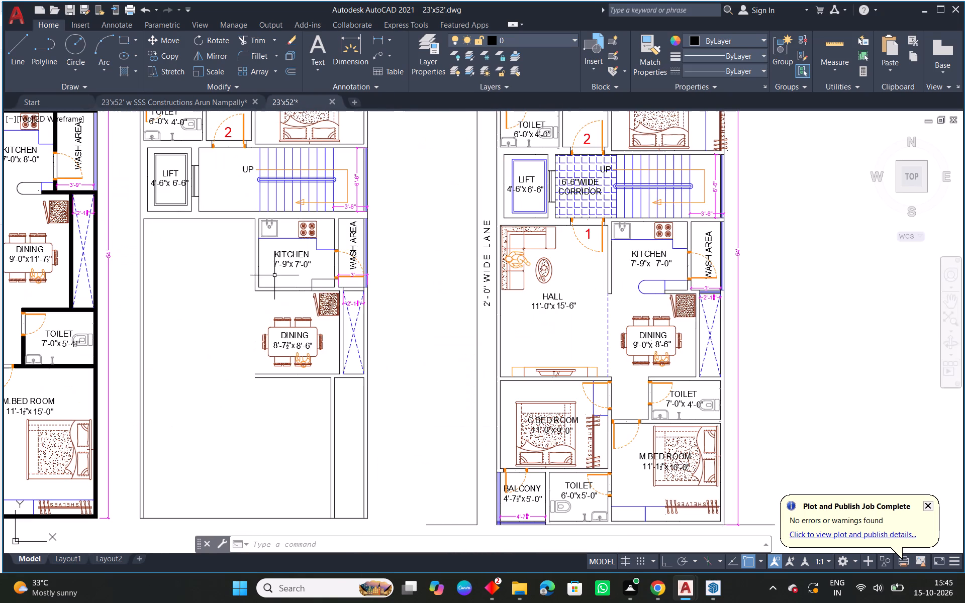
scroll(288, 292, up, 1)
scroll(242, 289, up, 1)
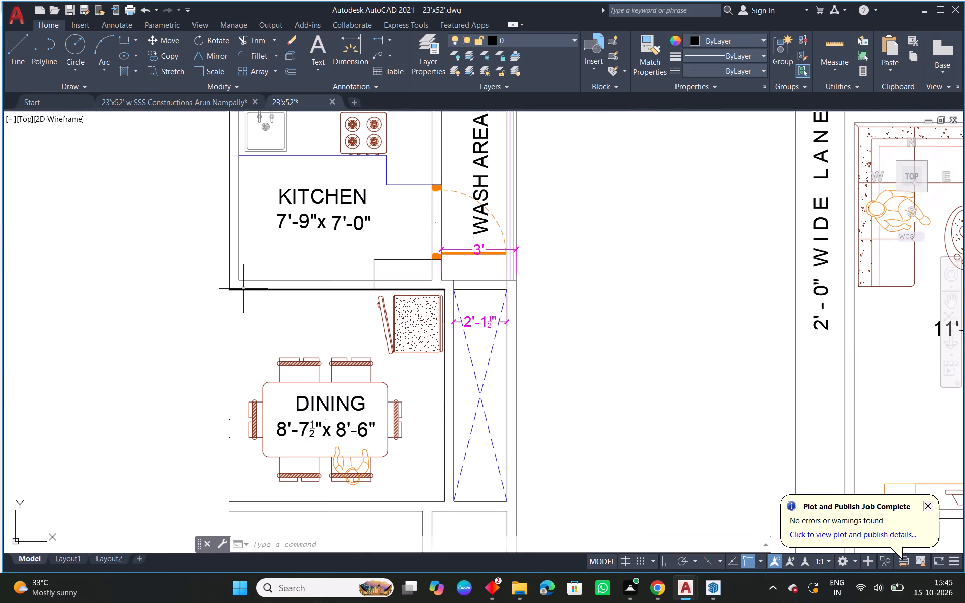
text(EX)
key(space)
drag(256, 267, 173, 264)
key(Escape)
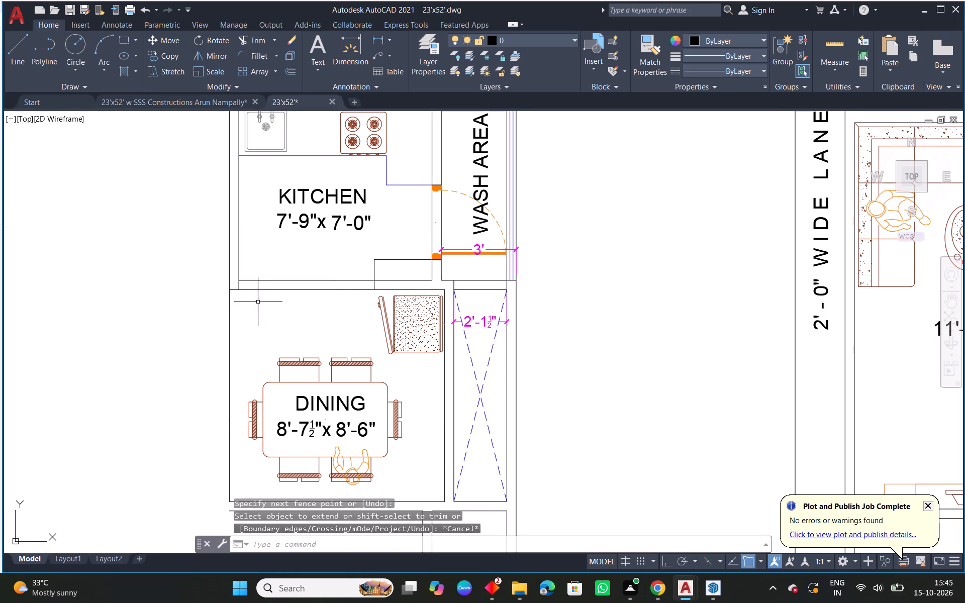
Trim the part of the hall-side wall's outer line that runs down beside the dining area.
text(TR)
key(space)
drag(244, 326, 179, 314)
key(Escape)
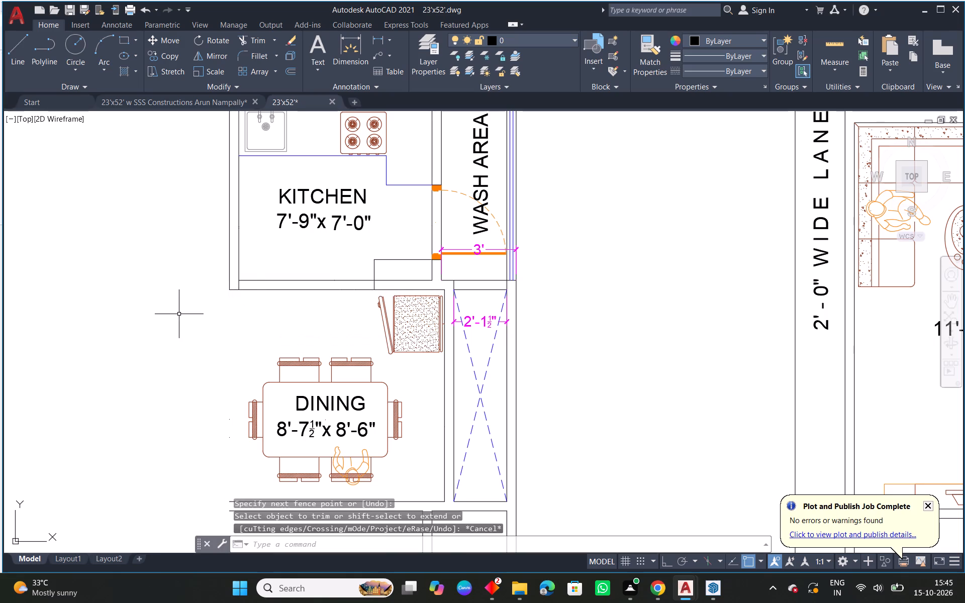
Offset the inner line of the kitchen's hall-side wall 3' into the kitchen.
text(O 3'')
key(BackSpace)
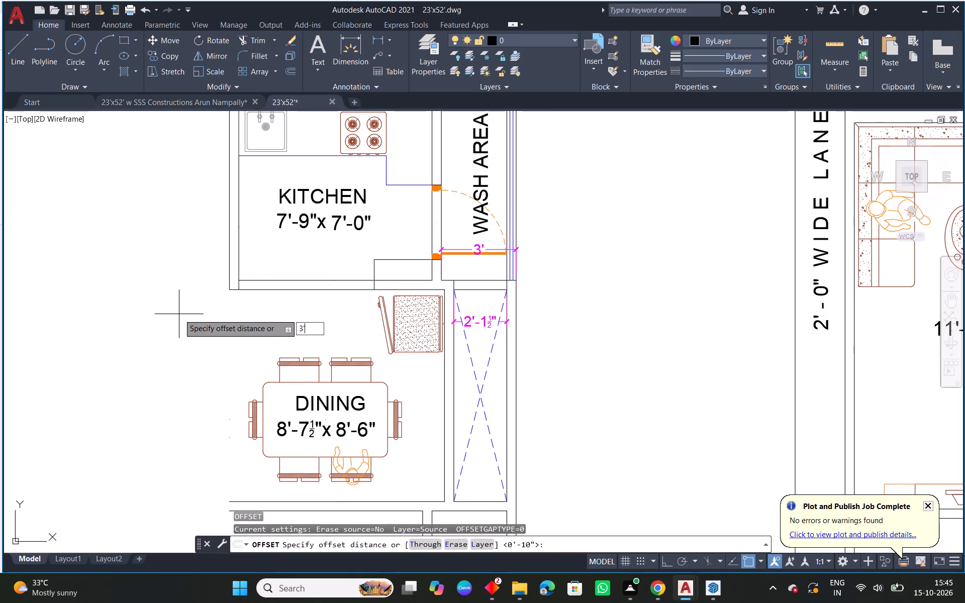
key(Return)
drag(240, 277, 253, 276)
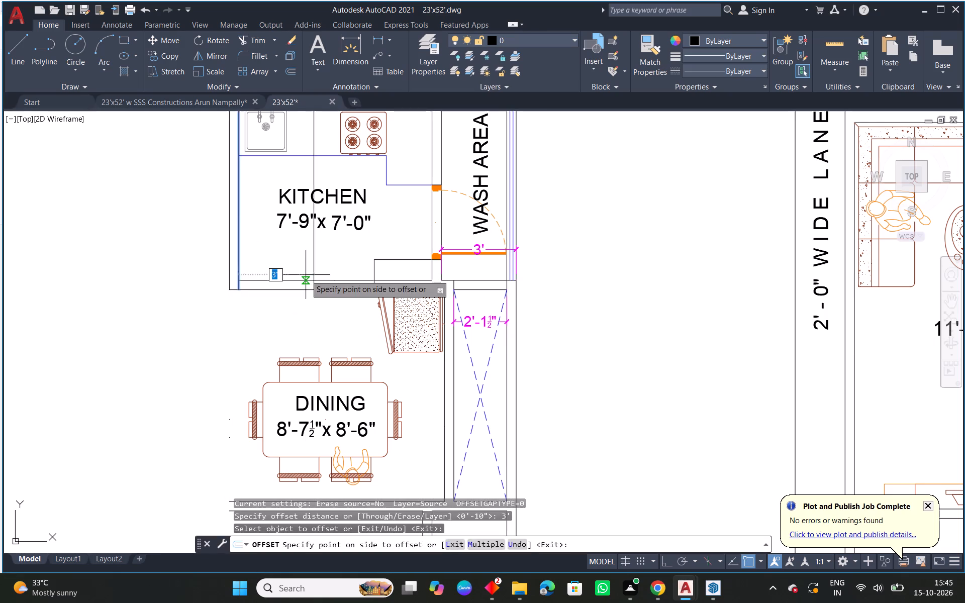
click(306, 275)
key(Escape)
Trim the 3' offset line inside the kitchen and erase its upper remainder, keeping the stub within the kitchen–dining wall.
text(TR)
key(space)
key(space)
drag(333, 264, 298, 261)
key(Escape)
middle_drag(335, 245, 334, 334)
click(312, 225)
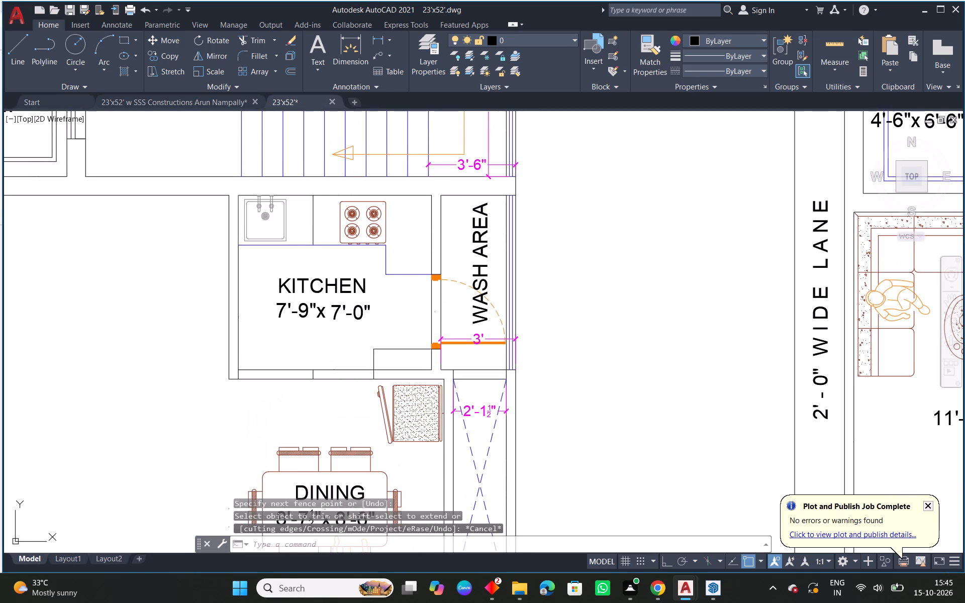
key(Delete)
Trim the kitchen–dining wall's inner line up to the counter, both wall lines near the hall-side wall, and the leftover stub.
scroll(400, 337, down, 1)
middle_drag(556, 349, 445, 326)
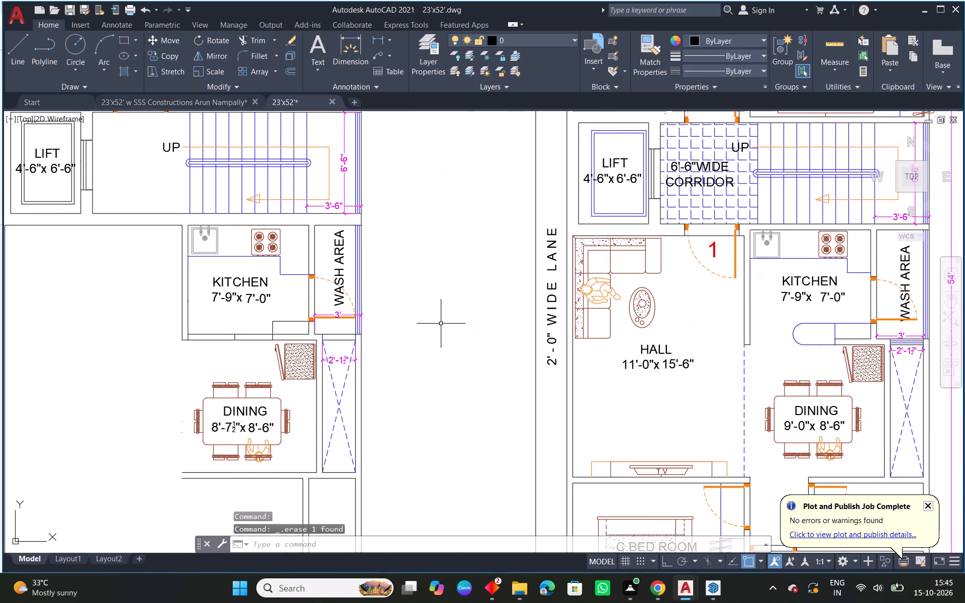
scroll(238, 338, up, 2)
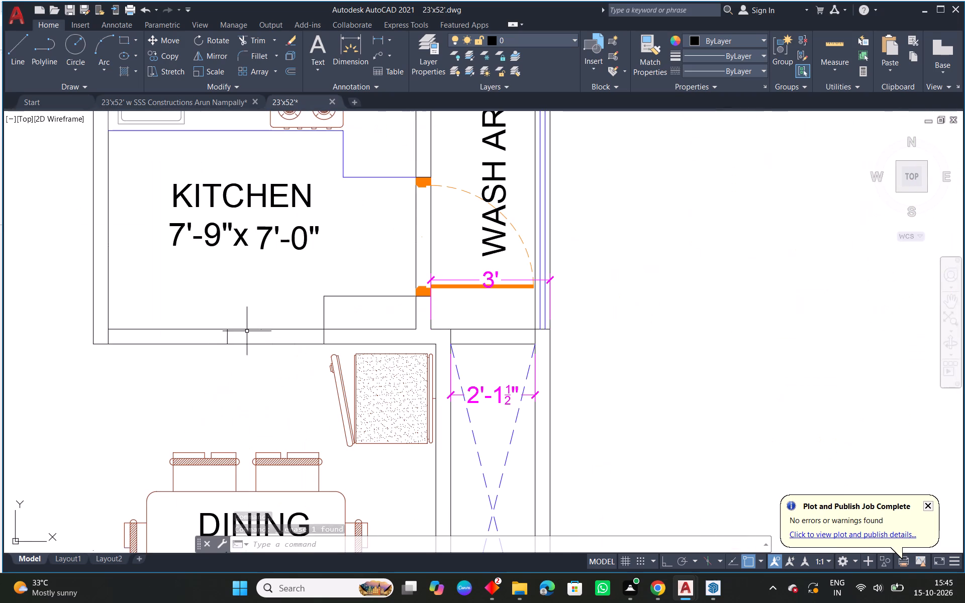
text(TR)
key(space)
click(249, 330)
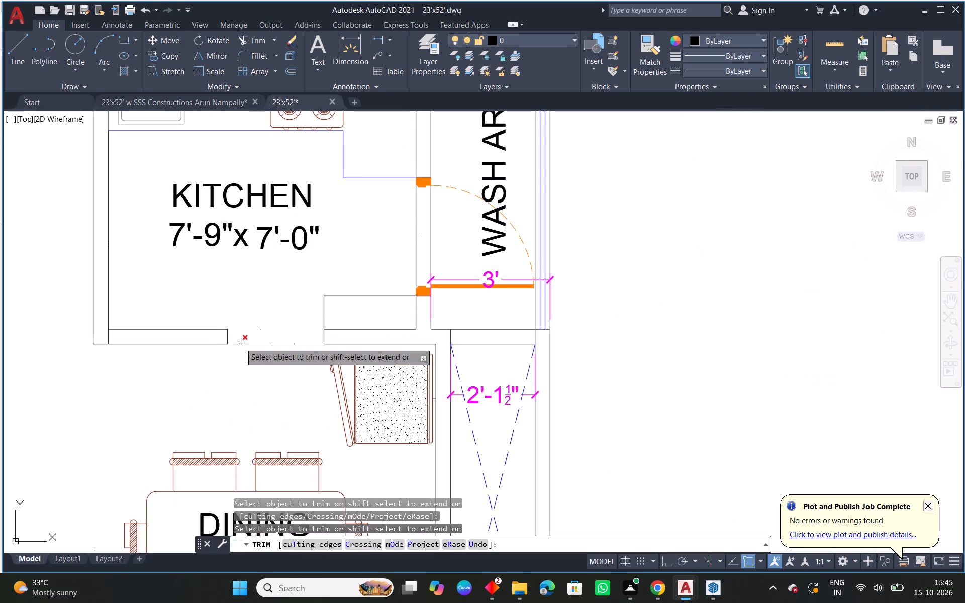
drag(214, 345, 207, 335)
drag(212, 309, 207, 339)
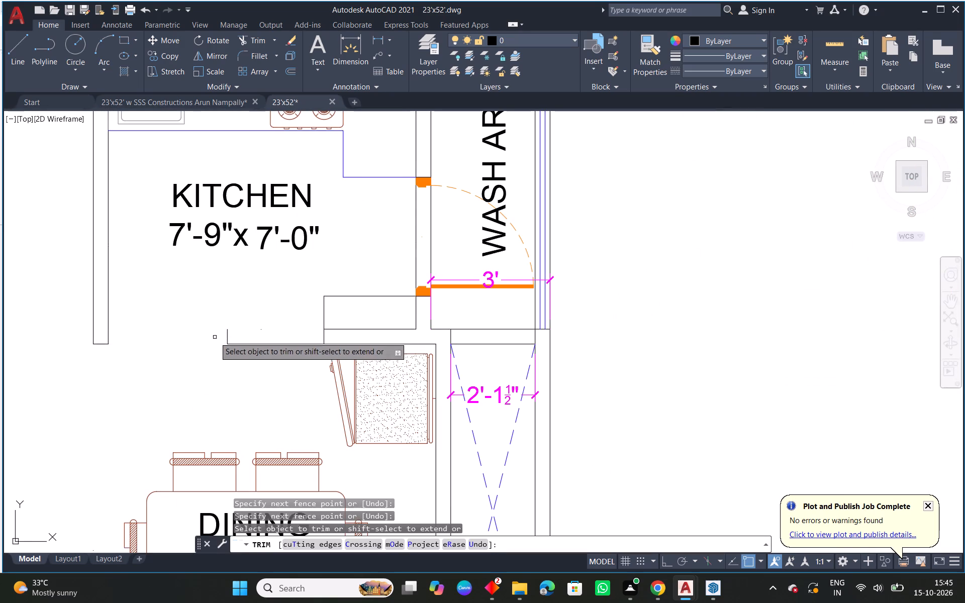
click(226, 332)
key(Escape)
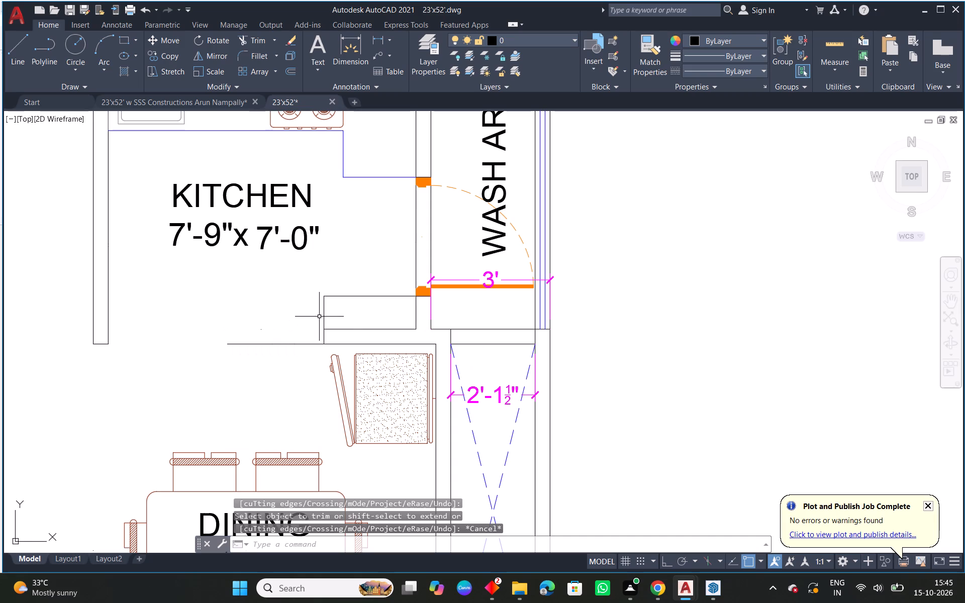
Fillet the kitchen–dining wall's dining-side line with the parallel counter line to close the counter's free end with a rounded arc.
text(F)
key(space)
click(304, 343)
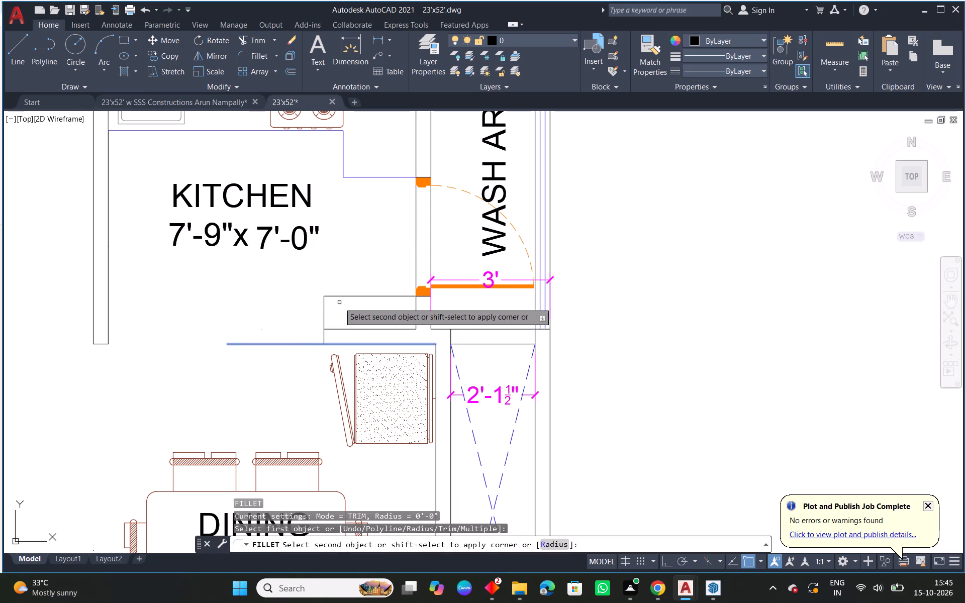
click(339, 294)
click(334, 296)
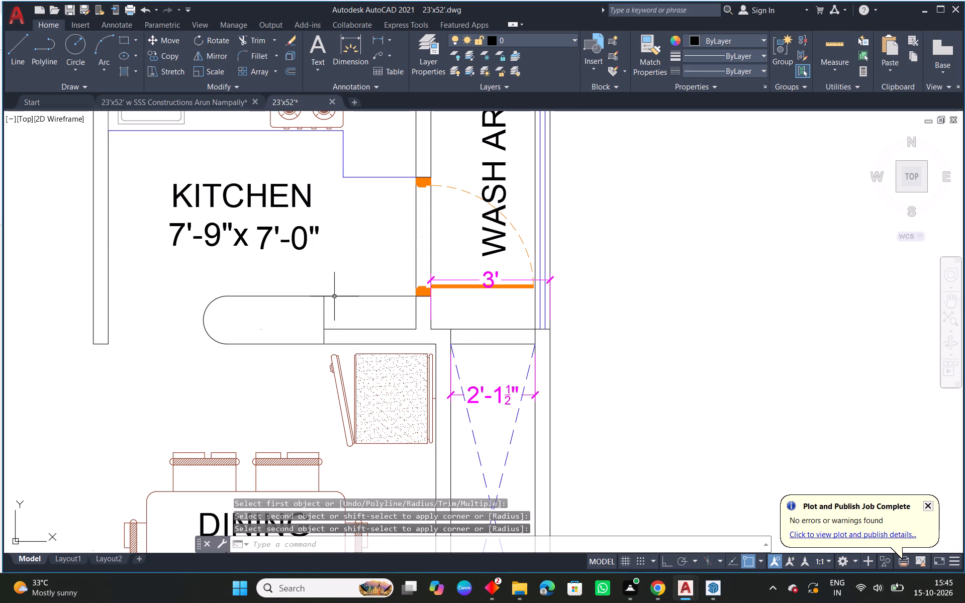
key(Escape)
Shorten the kitchen–dining wall's dining-side line so that it ends in line with the counter's short cross line.
scroll(302, 337, down, 2)
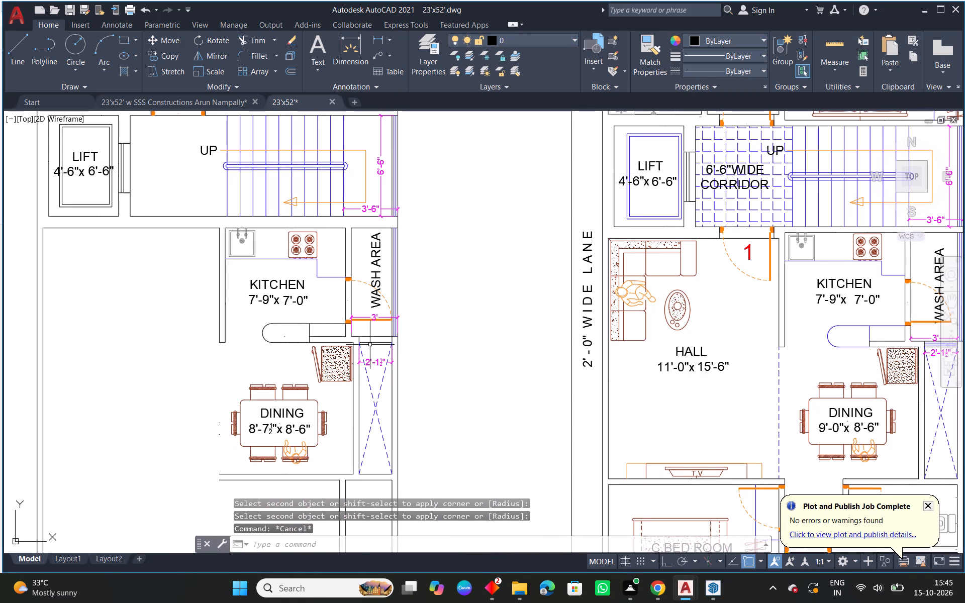
middle_drag(368, 345, 331, 340)
scroll(259, 320, up, 2)
drag(305, 333, 284, 321)
click(252, 304)
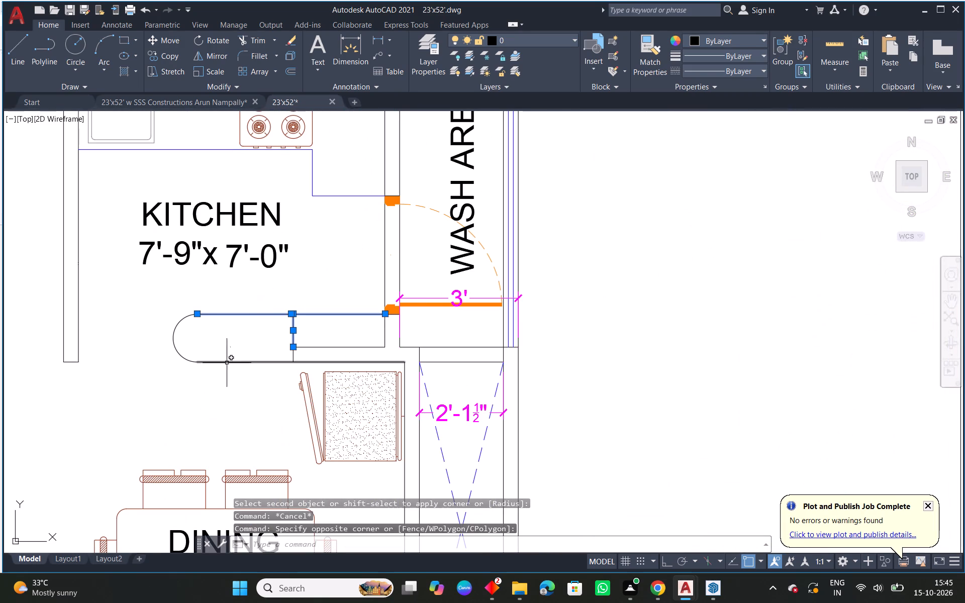
key(Escape)
click(296, 361)
key(Escape)
scroll(287, 363, up, 1)
click(267, 363)
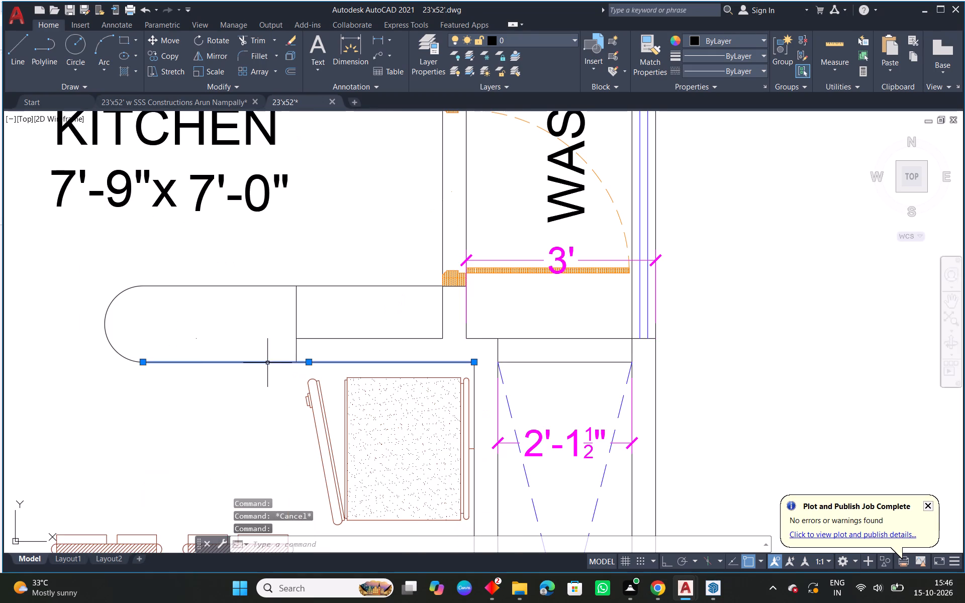
drag(141, 363, 146, 363)
click(295, 361)
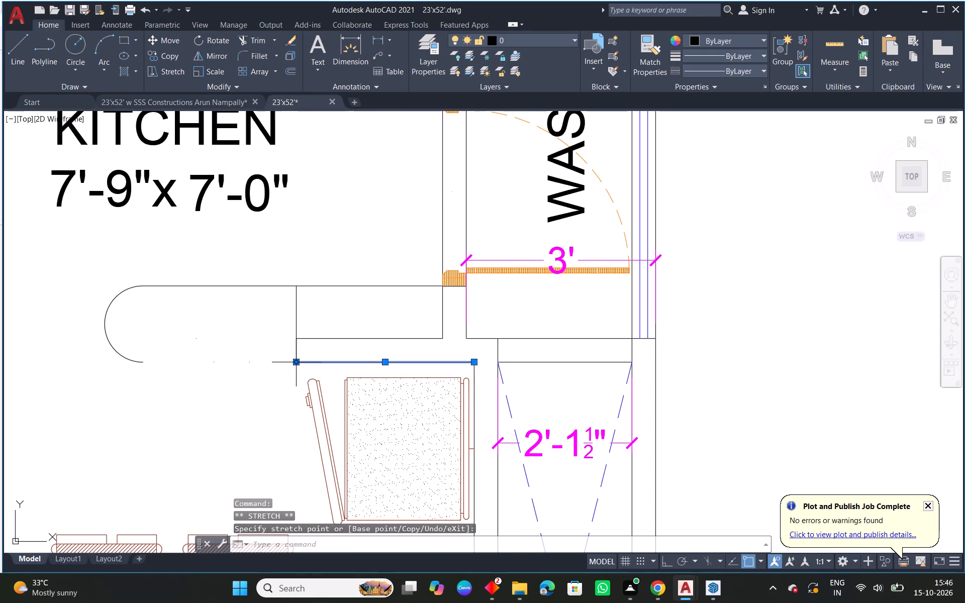
key(Escape)
key(Escape)
Draw a separate counter edge line from the shortened wall line's end to the rounded end's dining-side endpoint.
text(L)
key(space)
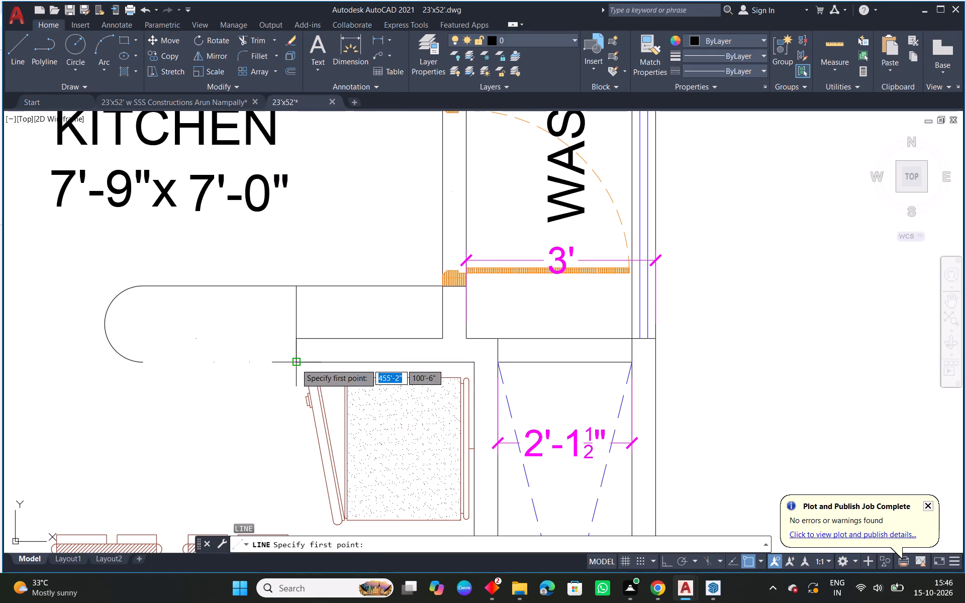
click(296, 364)
click(143, 362)
key(Escape)
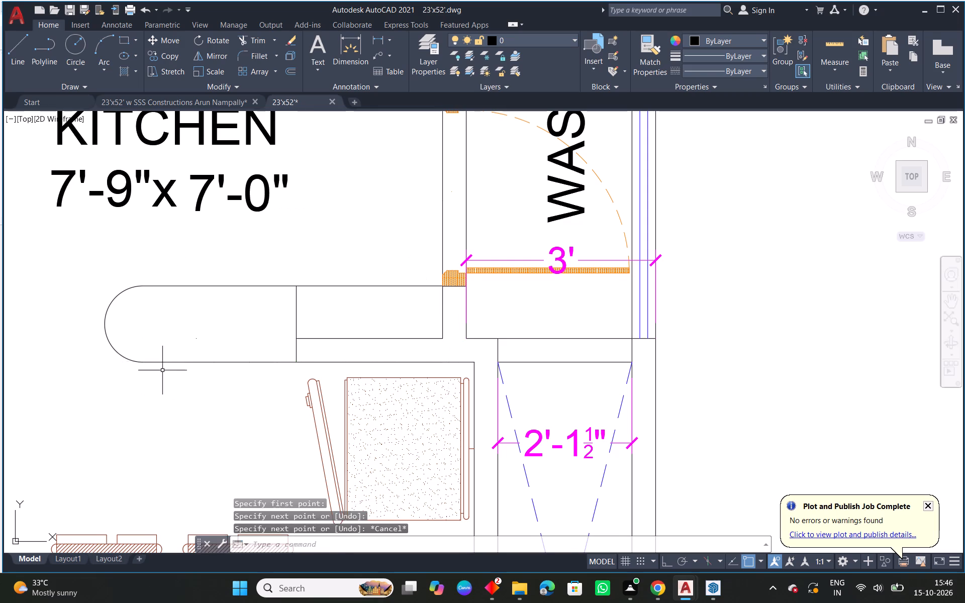
Trim the counter's kitchen-side line between the cross line and the wash-area wall.
middle_drag(165, 371, 219, 364)
scroll(222, 365, down, 1)
drag(252, 377, 257, 363)
click(163, 301)
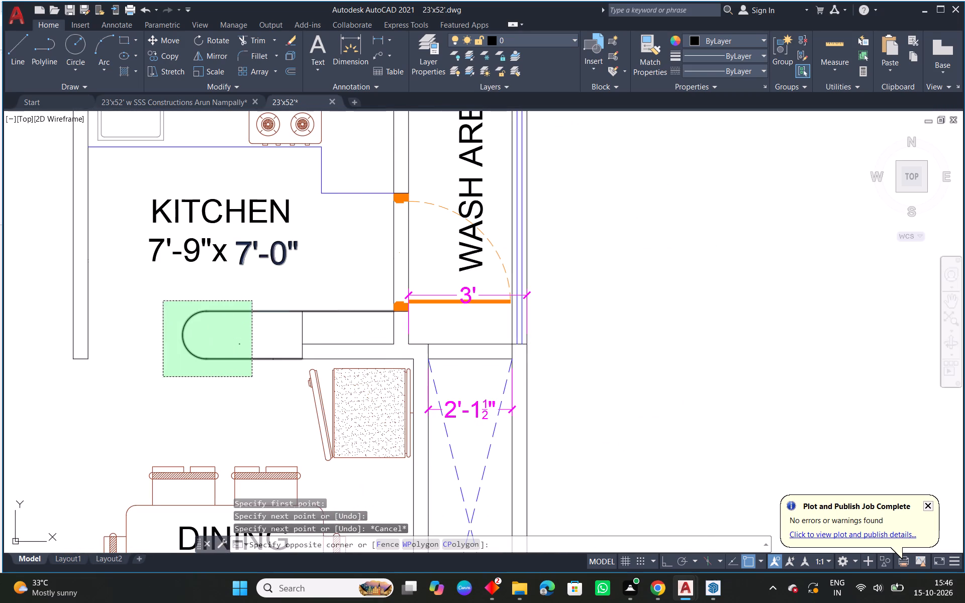
key(Escape)
click(244, 314)
key(Escape)
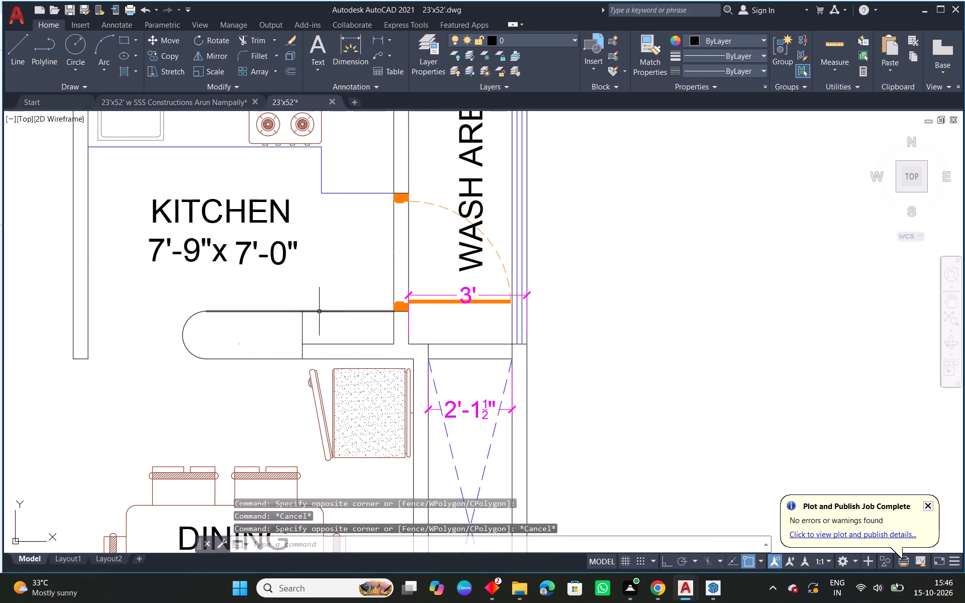
text(TR)
key(space)
click(320, 312)
key(Escape)
Draw a separate line from the counter's cross line to the wash-area wall at the door jamb, along the kitchen side.
scroll(323, 321, down, 2)
middle_drag(357, 332, 346, 330)
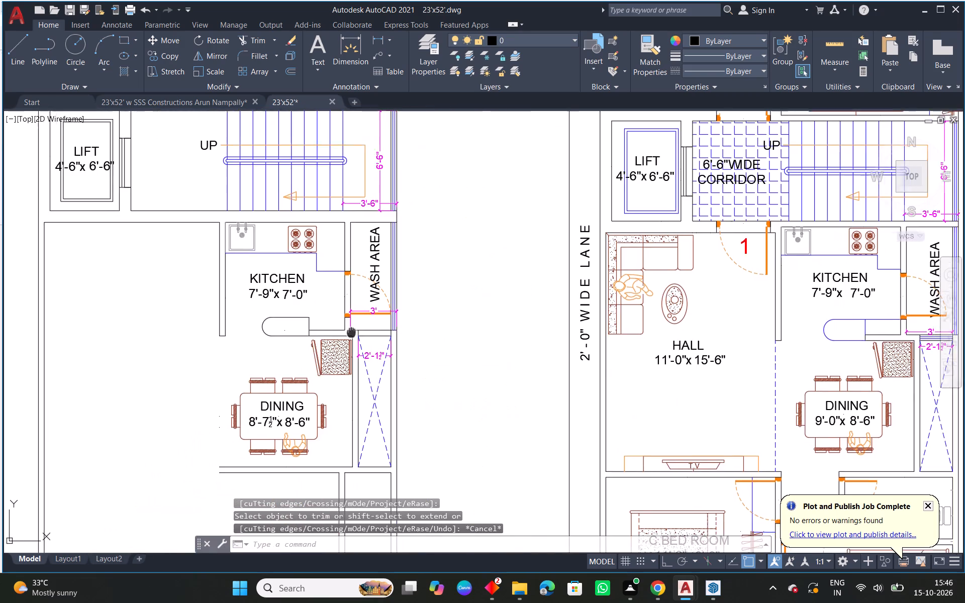
middle_drag(346, 330, 376, 331)
scroll(320, 316, up, 1)
text(L)
key(space)
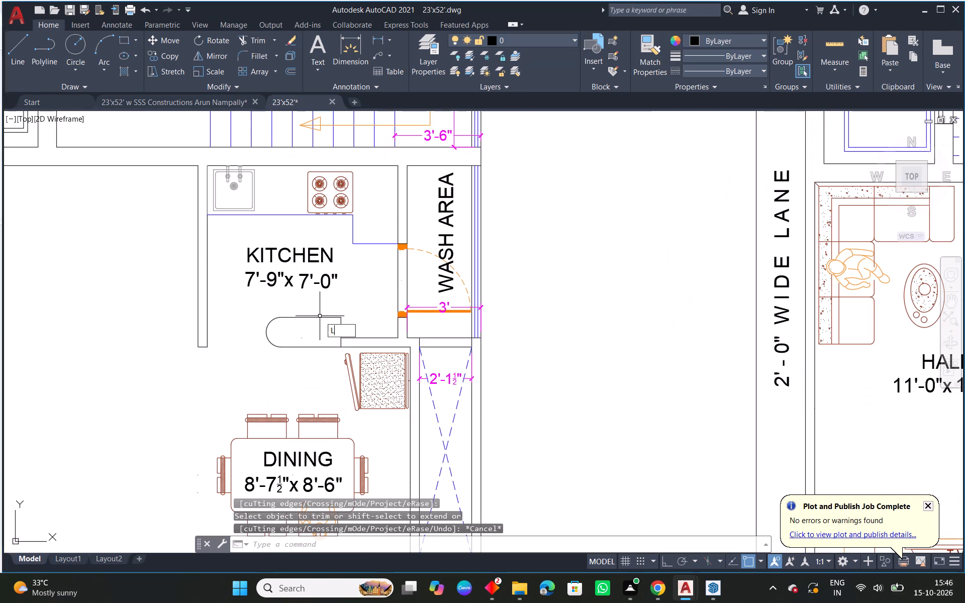
click(340, 317)
click(399, 317)
key(Escape)
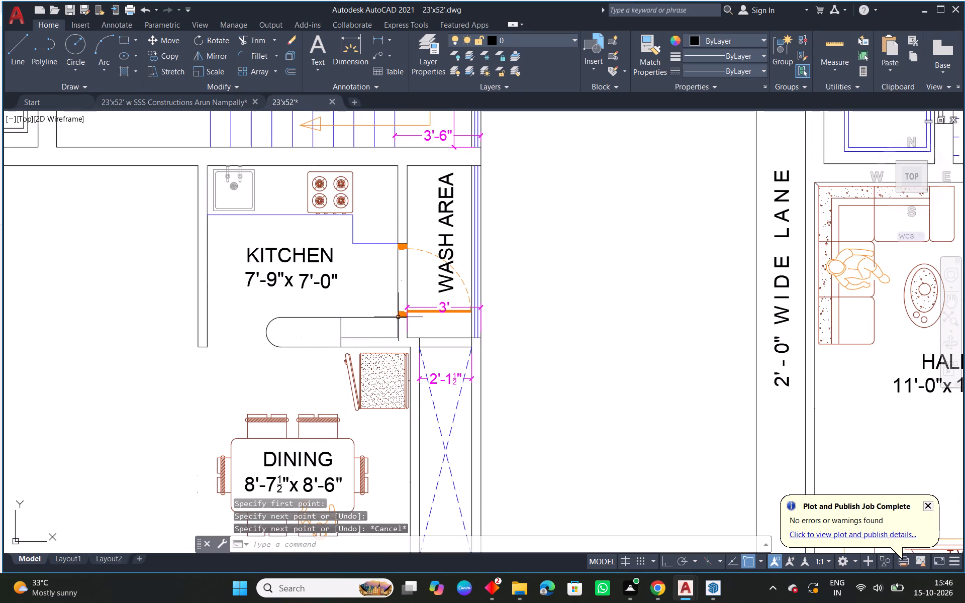
click(357, 313)
click(336, 325)
key(Escape)
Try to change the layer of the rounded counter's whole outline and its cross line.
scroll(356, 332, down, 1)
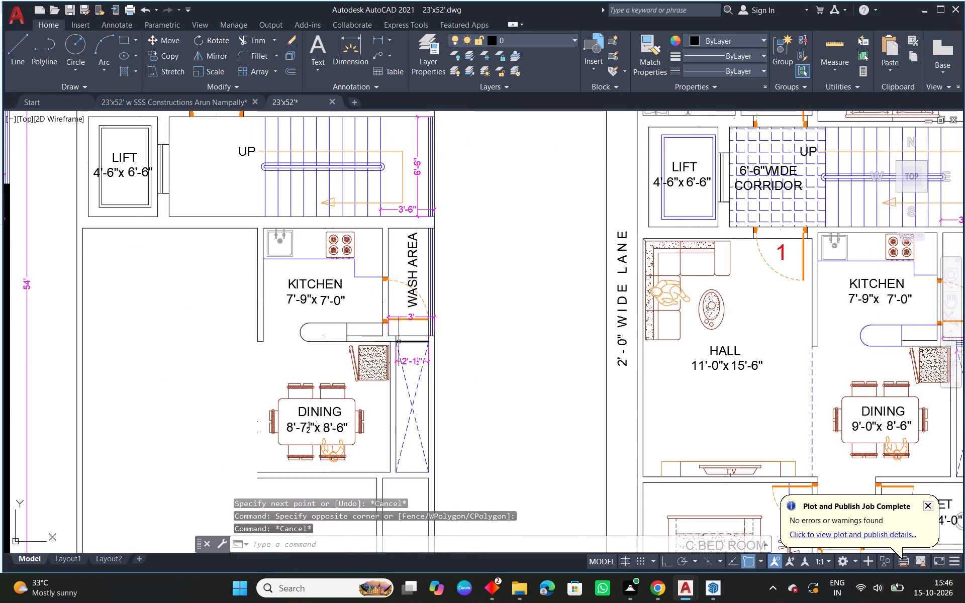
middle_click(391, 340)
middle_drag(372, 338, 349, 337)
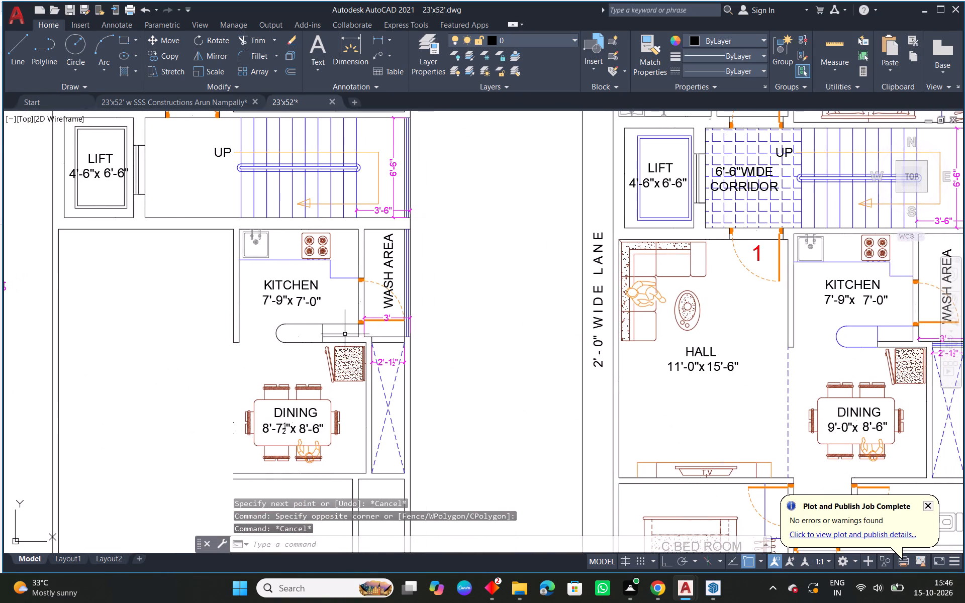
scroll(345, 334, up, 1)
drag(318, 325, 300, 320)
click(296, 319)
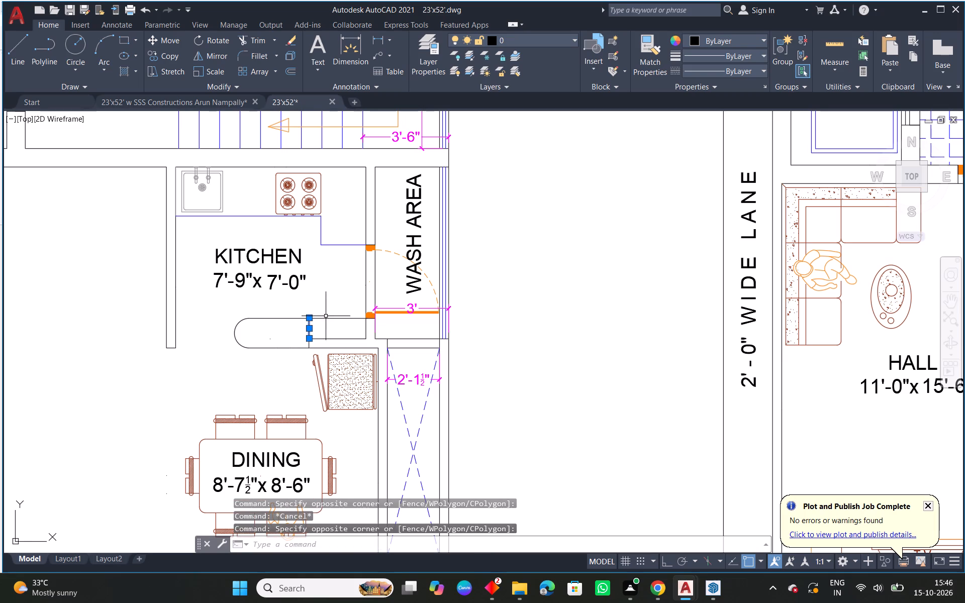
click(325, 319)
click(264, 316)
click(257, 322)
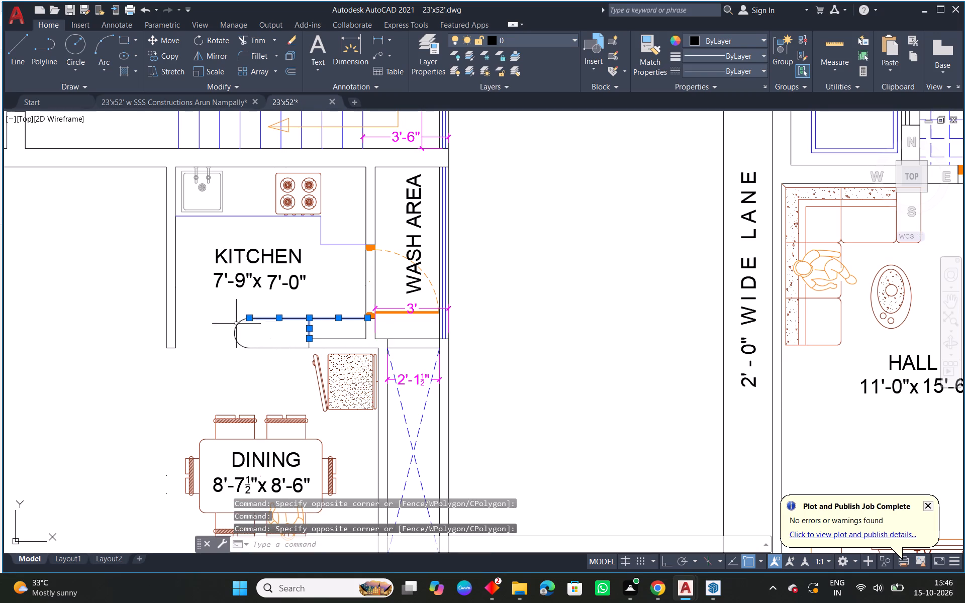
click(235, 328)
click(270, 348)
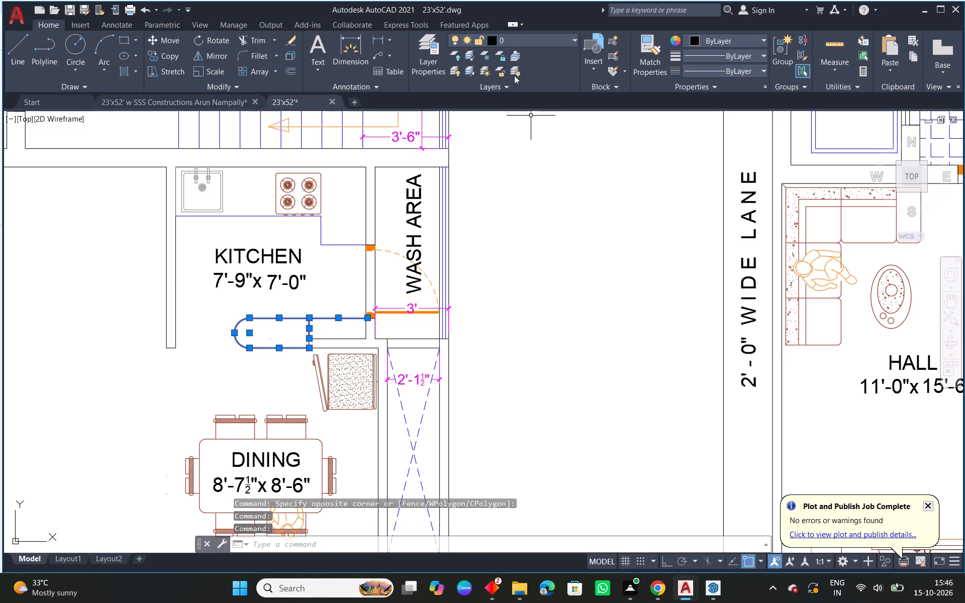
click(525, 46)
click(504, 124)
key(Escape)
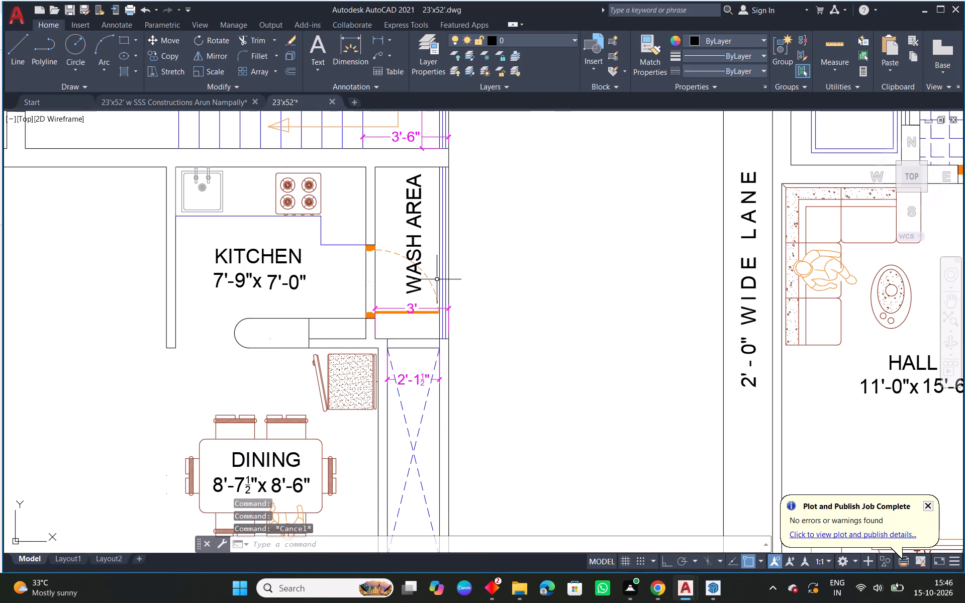
Move the counter's two kitchen-side lines and its cross line to the blue layer.
scroll(322, 327, up, 2)
click(322, 327)
click(264, 299)
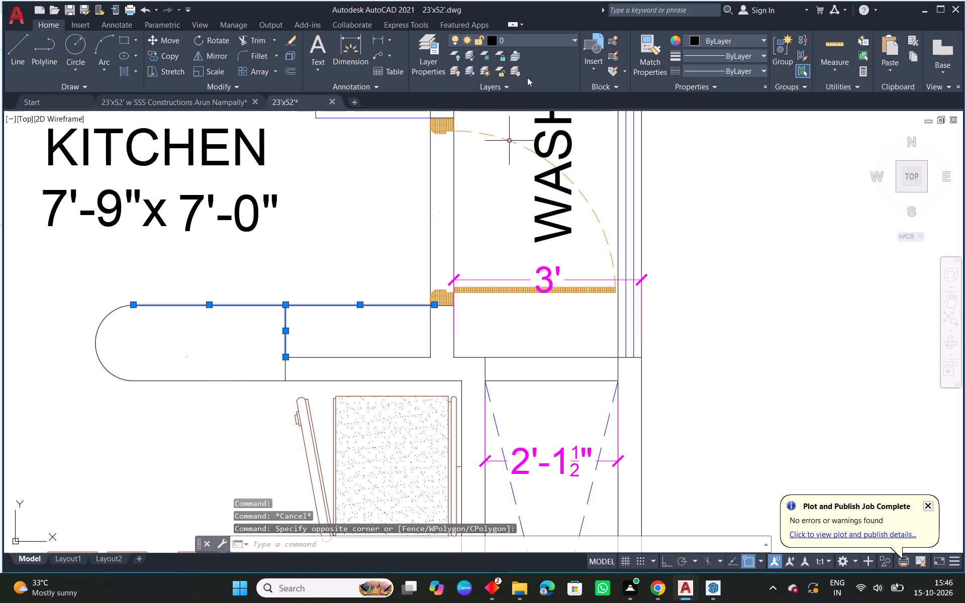
click(546, 42)
click(524, 115)
key(Escape)
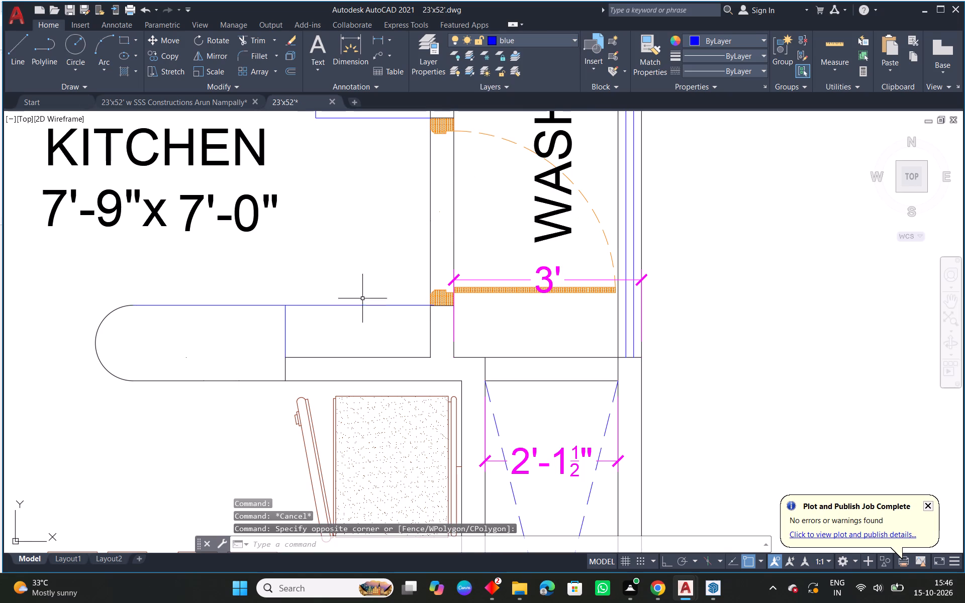
Match the properties of the blue counter line onto the counter's dining-side edge and rounded end.
key(m)
key(a)
key(space)
click(319, 305)
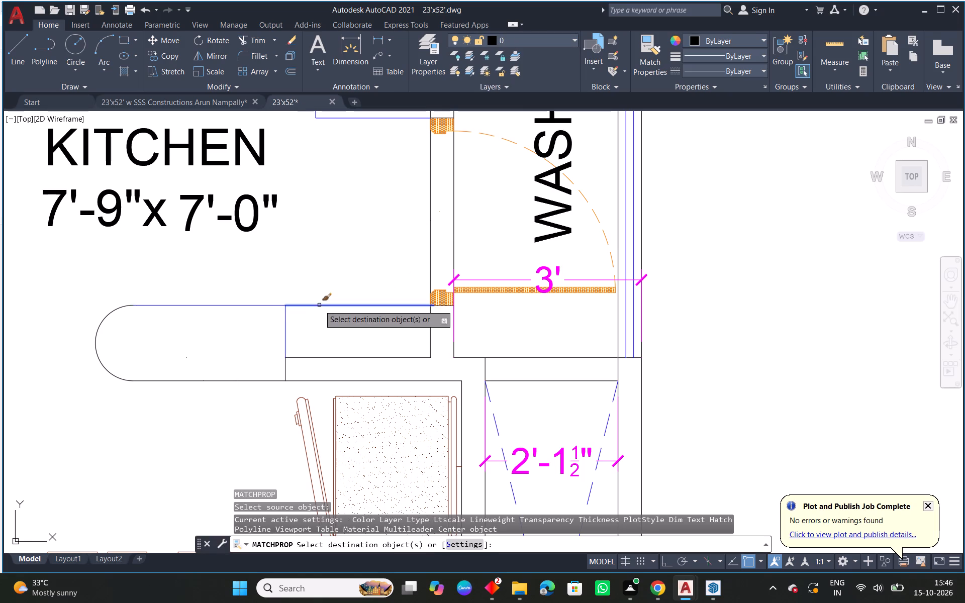
click(255, 382)
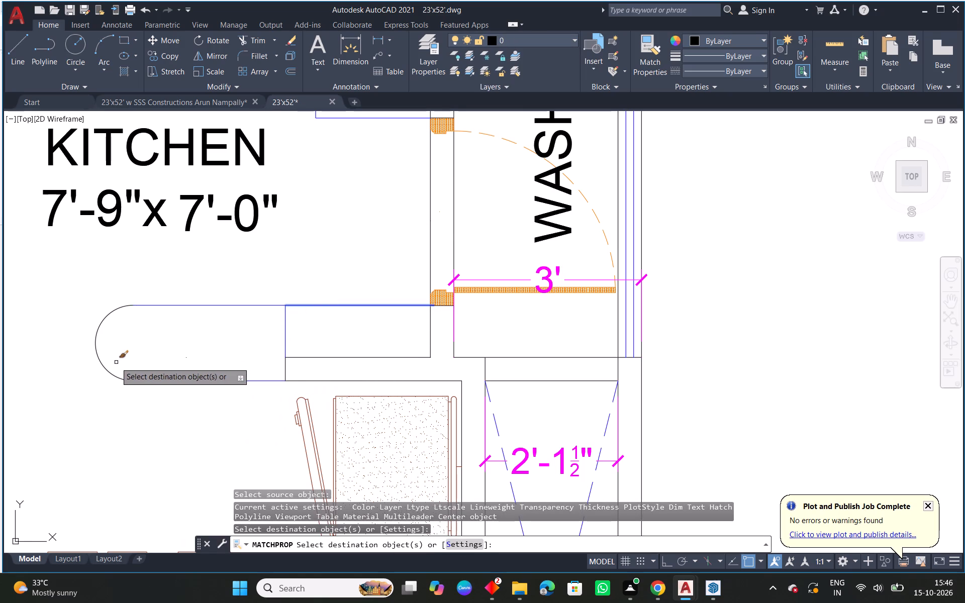
click(104, 366)
key(Escape)
Copy the reference hall's sofa set with coffee table into the matching upper-left corner of the new plan's hall.
scroll(172, 329, down, 3)
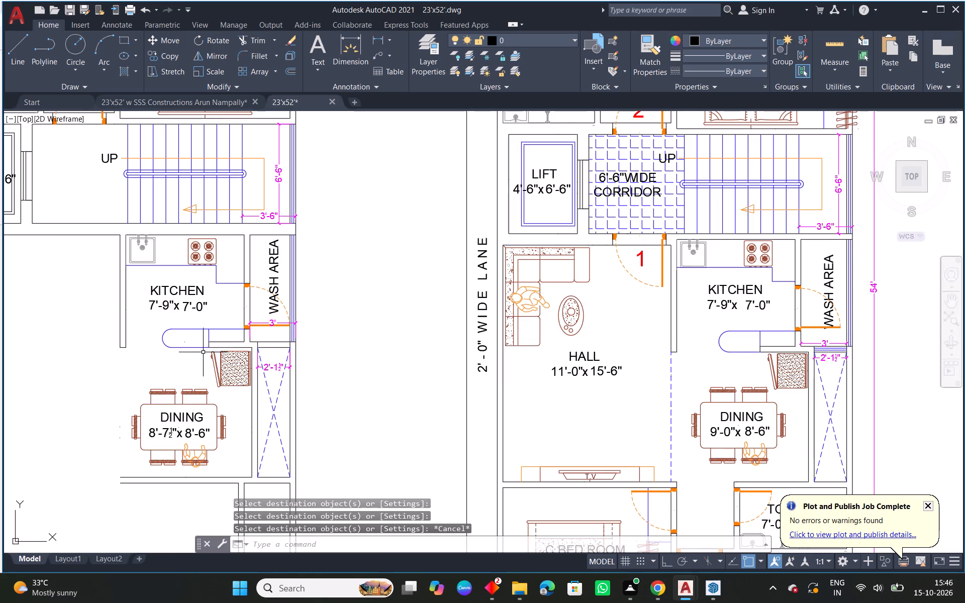
scroll(211, 334, up, 4)
scroll(214, 331, down, 4)
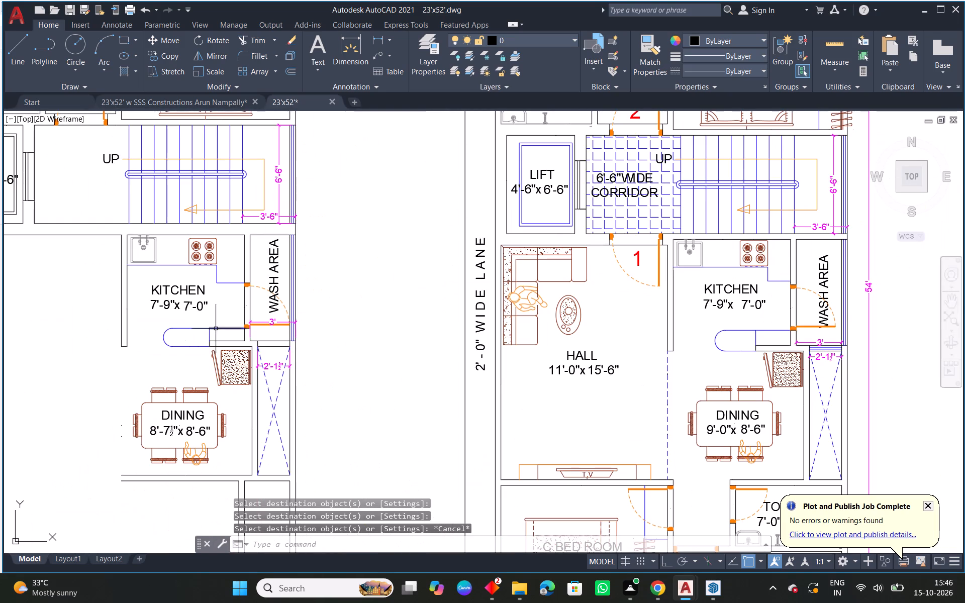
middle_drag(113, 372, 200, 335)
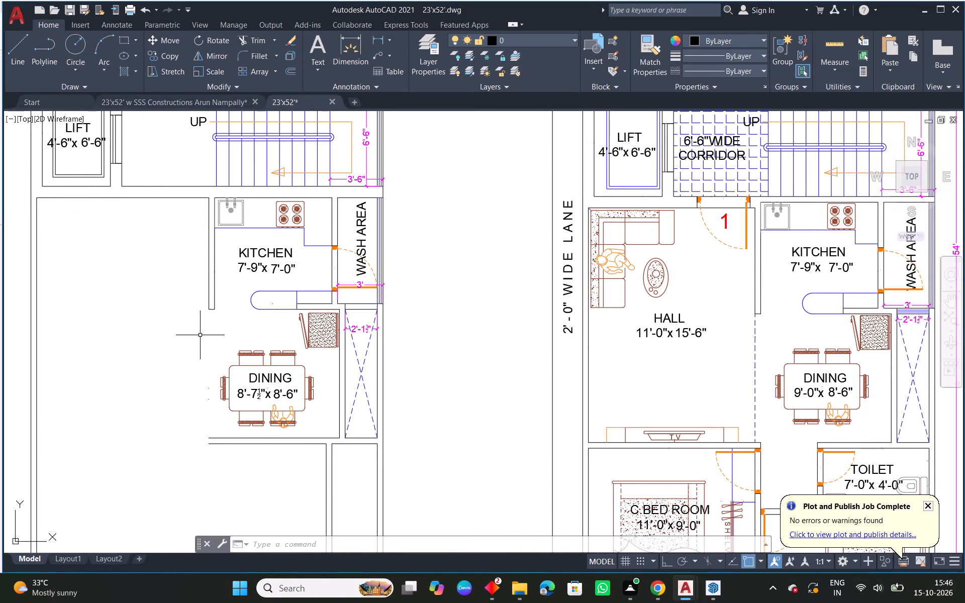
middle_drag(200, 335, 154, 327)
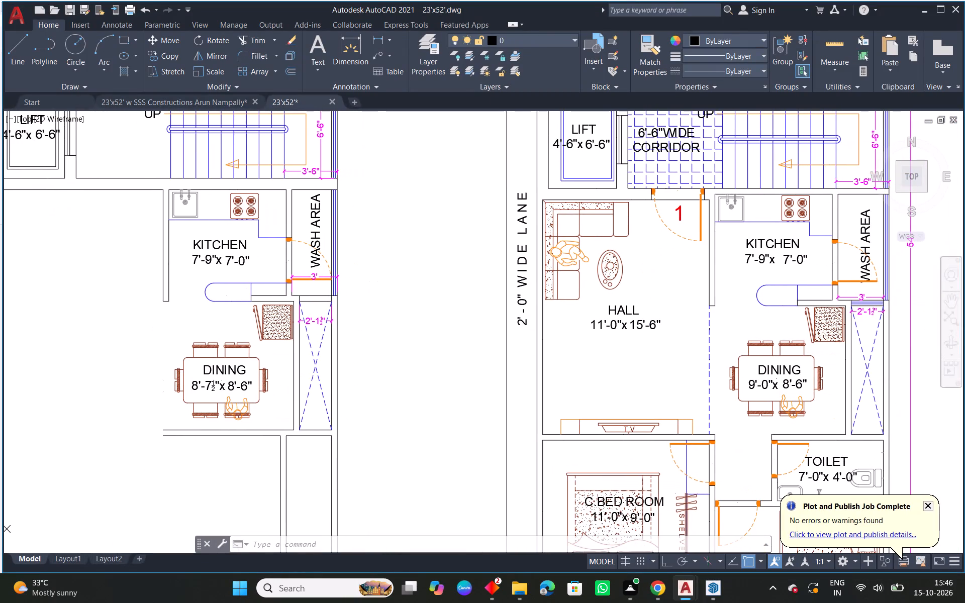
middle_drag(154, 327, 267, 326)
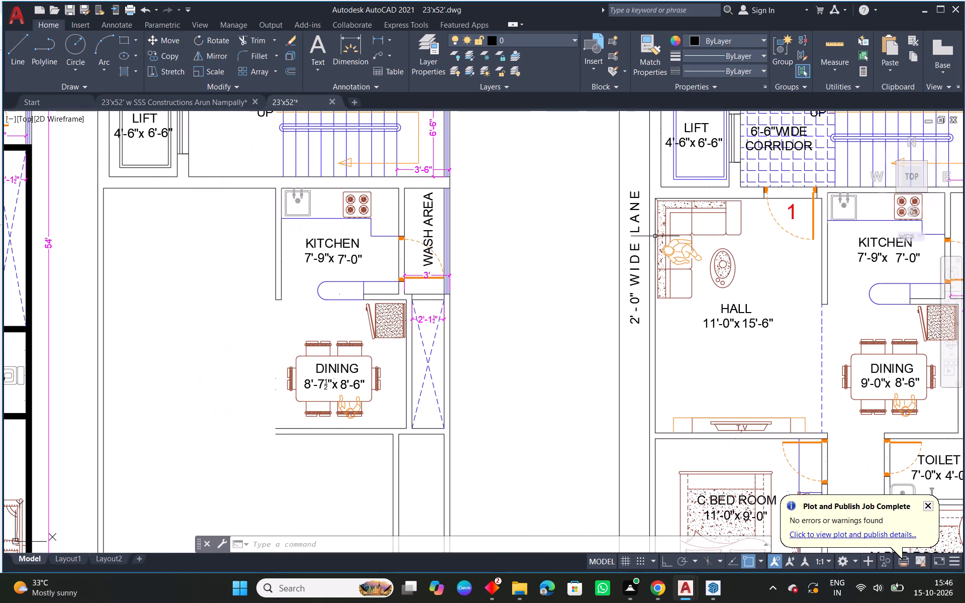
click(692, 215)
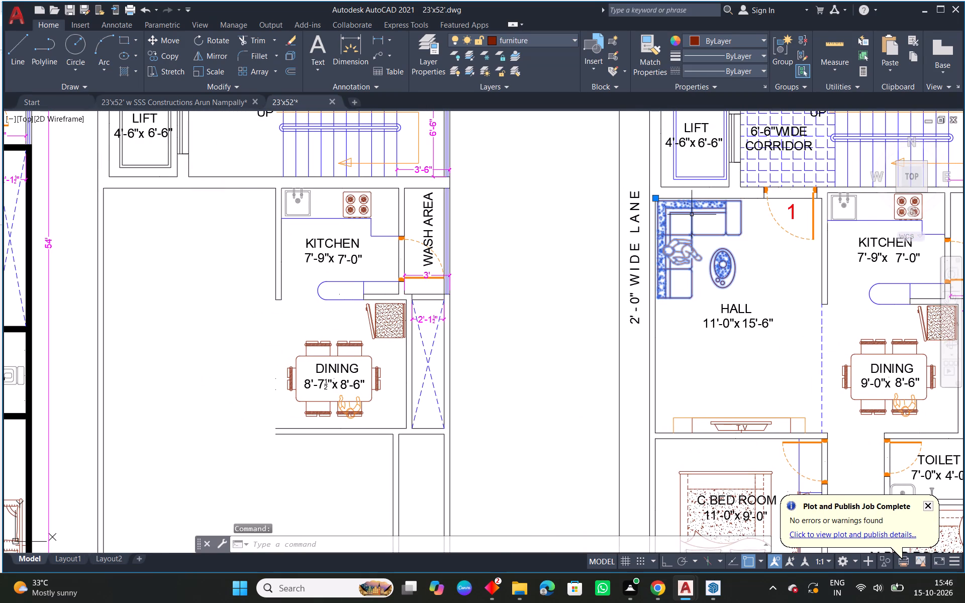
key(x)
key(BackSpace)
text(CO)
key(space)
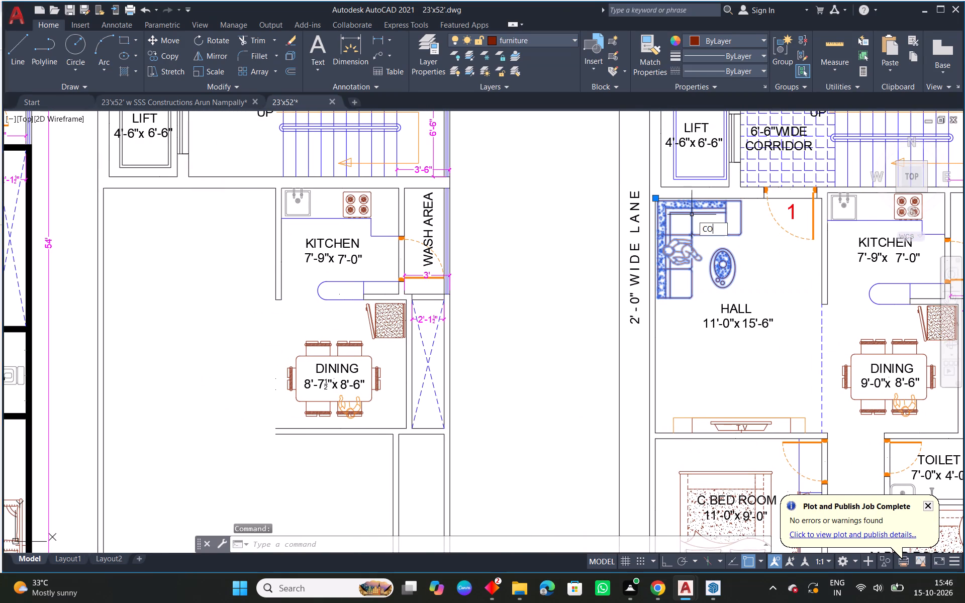
click(656, 196)
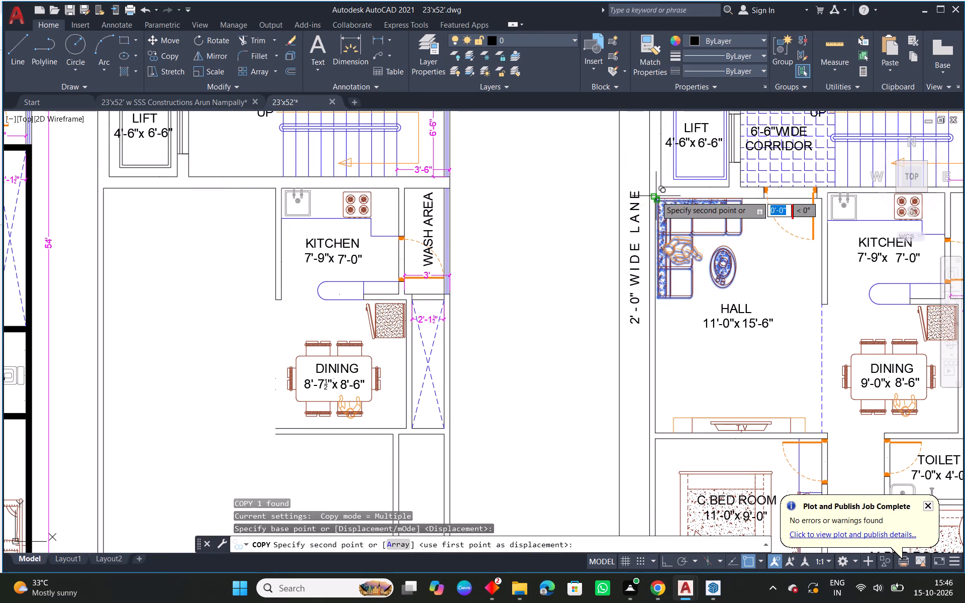
click(102, 188)
key(Escape)
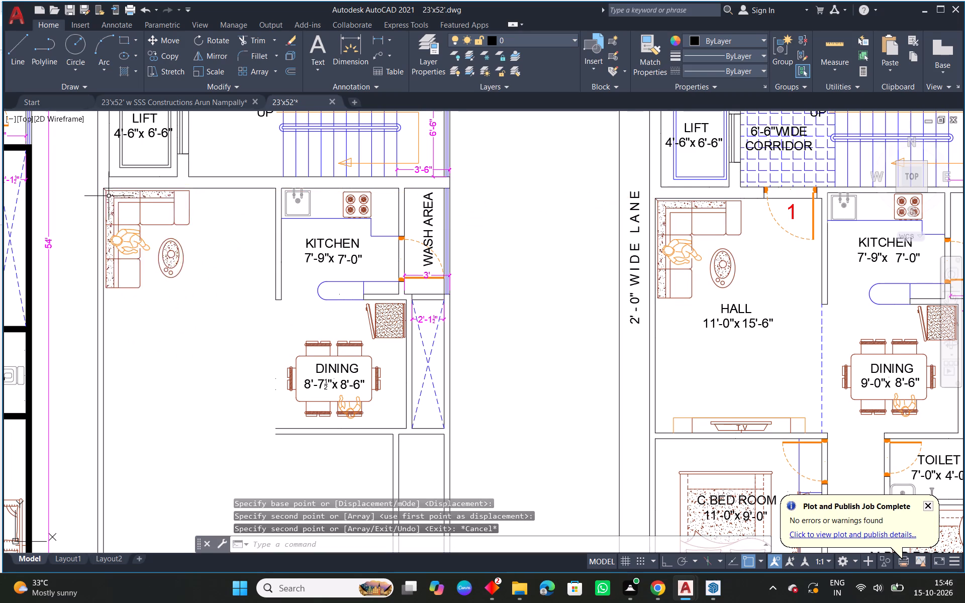
Copy the reference hall's entrance door into the new plan's wall between the stair corridor and hall, beside the kitchen wall.
middle_drag(611, 242, 507, 251)
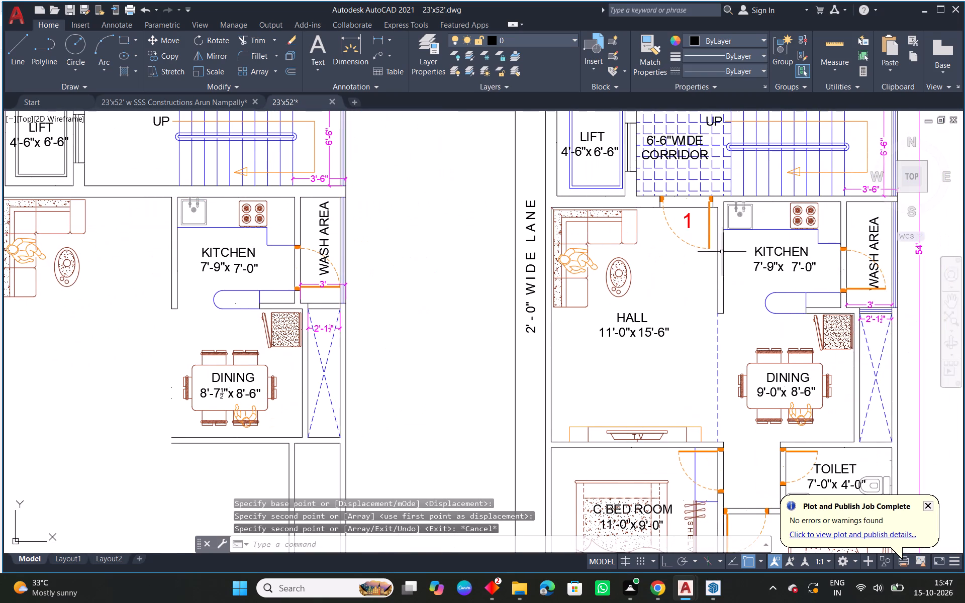
click(704, 247)
text(CO)
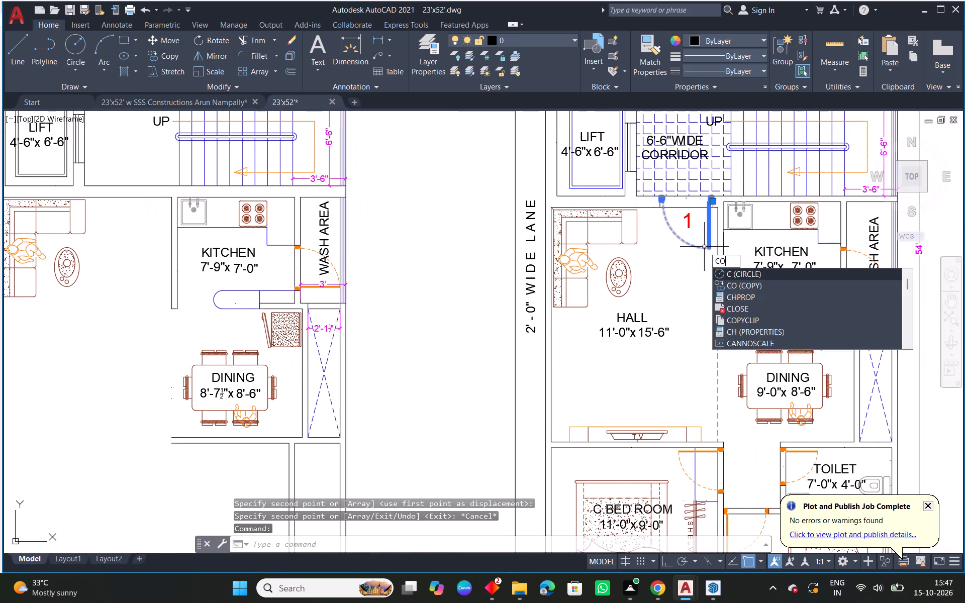
key(space)
scroll(713, 196, up, 3)
click(713, 194)
scroll(617, 344, down, 2)
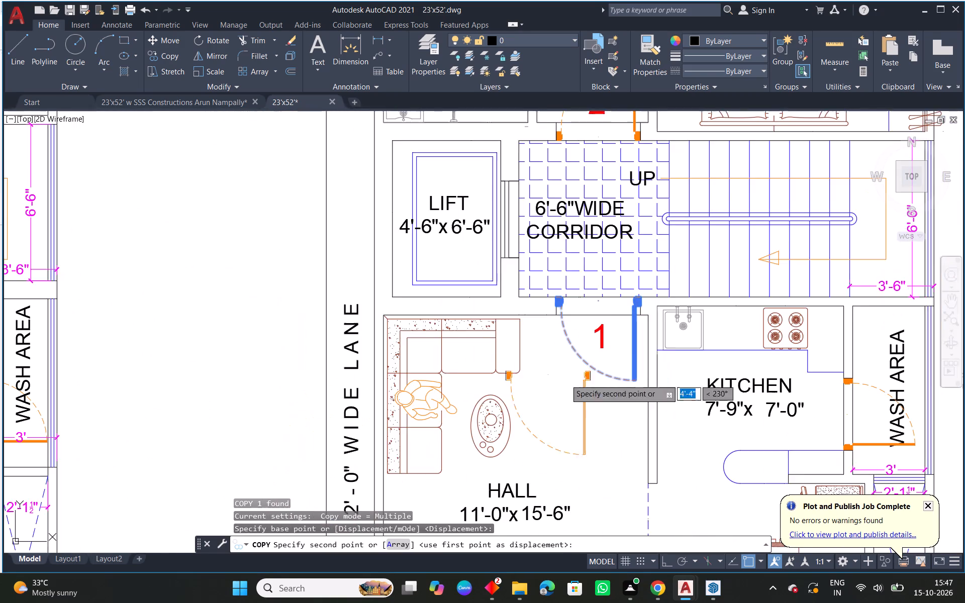
middle_drag(537, 371, 903, 250)
scroll(841, 278, down, 1)
scroll(391, 218, up, 2)
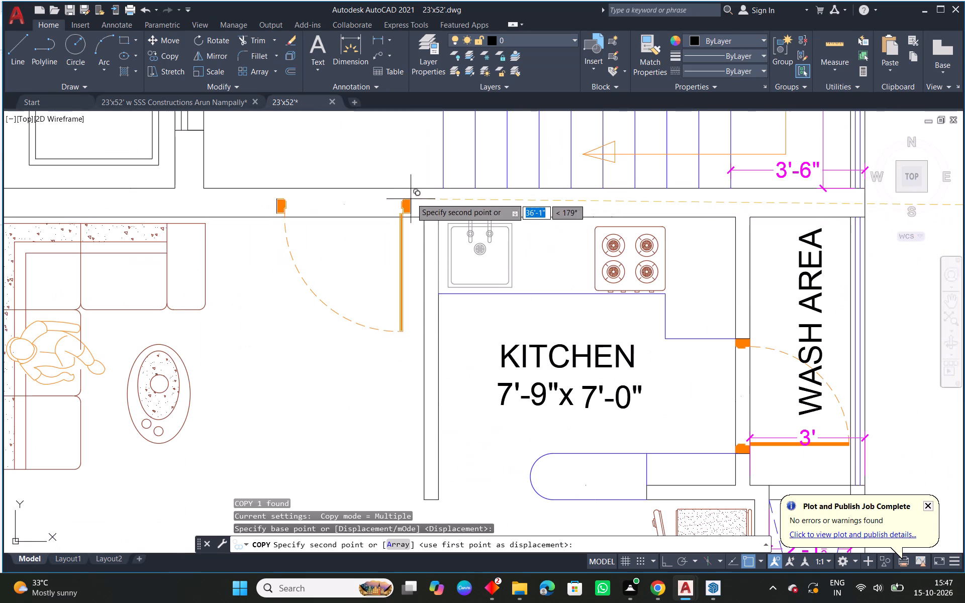
click(412, 189)
key(Escape)
Draw the two short jamb lines across the corridor wall, one on each side of the hall's entrance door.
scroll(415, 189, up, 3)
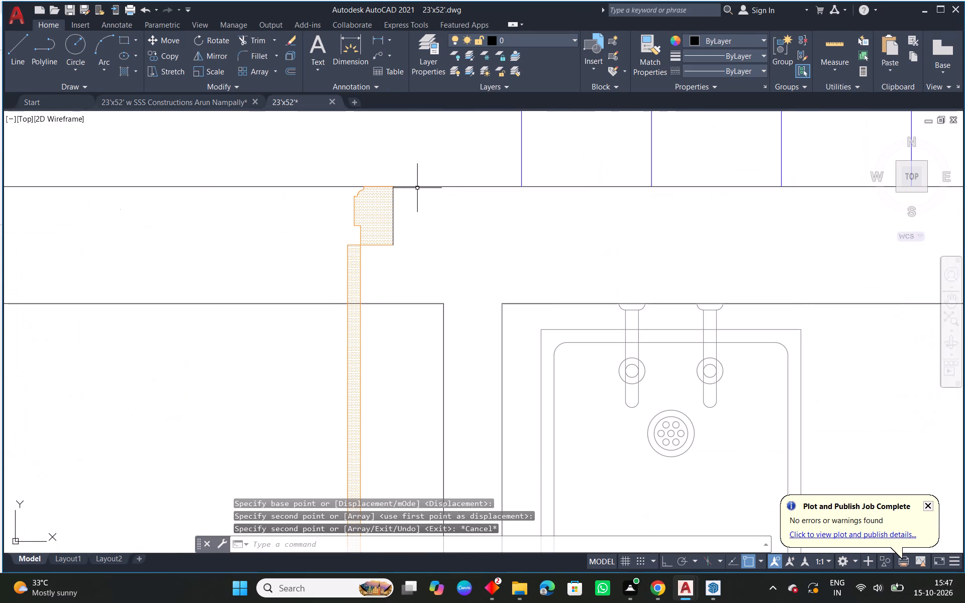
text(L)
key(space)
click(393, 186)
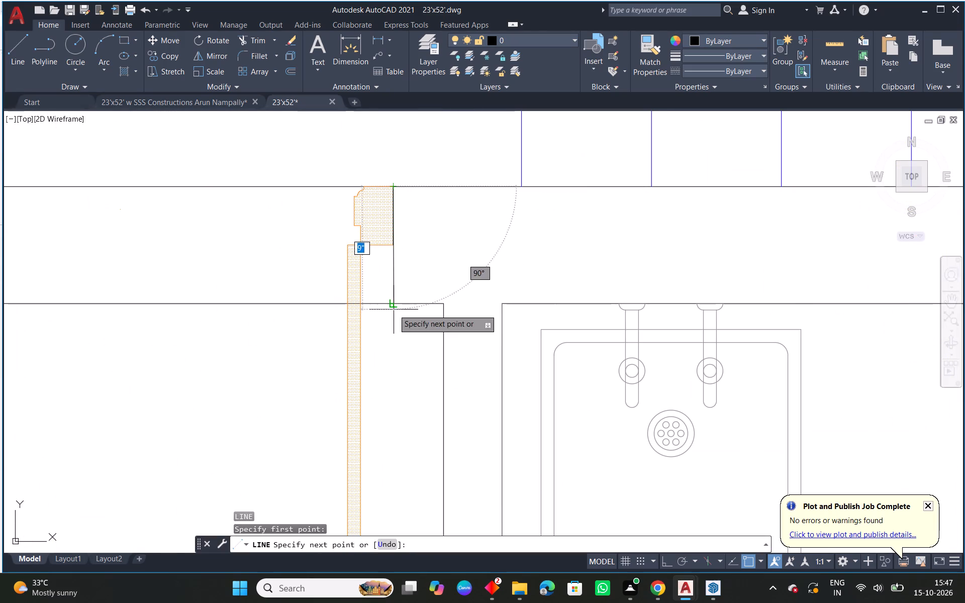
click(394, 309)
key(Escape)
scroll(395, 305, down, 2)
middle_drag(311, 311, 536, 281)
right_click(365, 195)
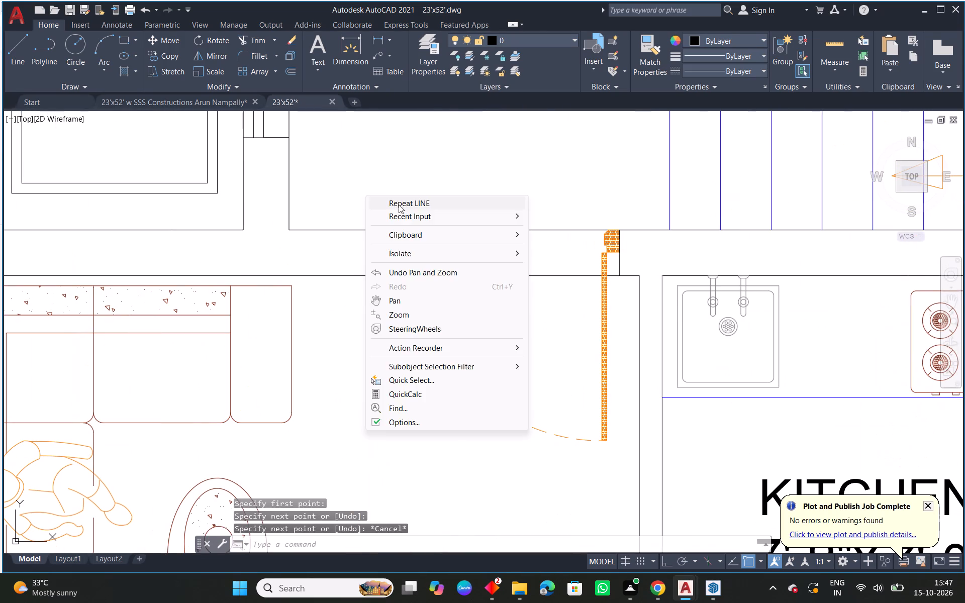
click(400, 205)
click(407, 230)
click(407, 273)
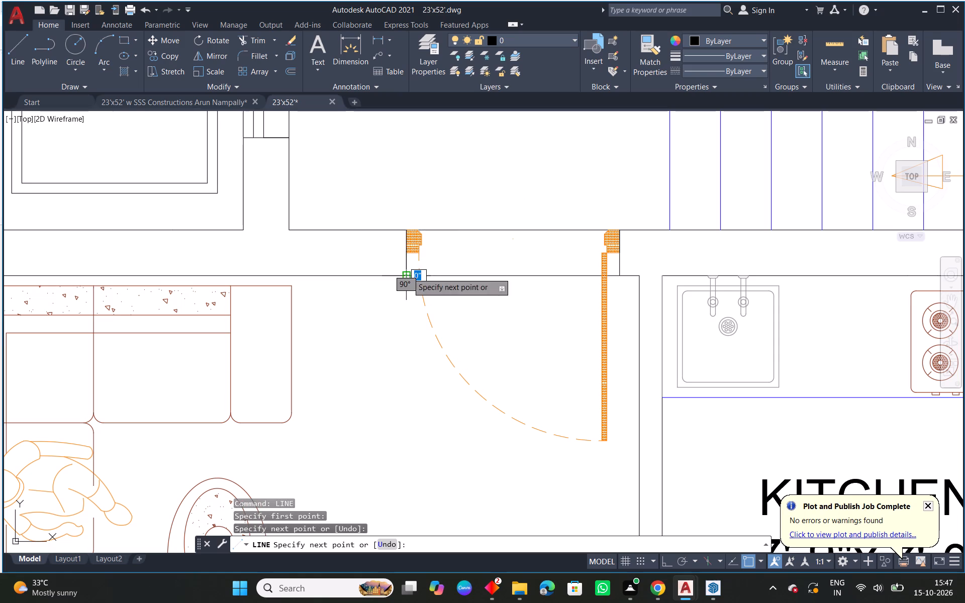
key(Escape)
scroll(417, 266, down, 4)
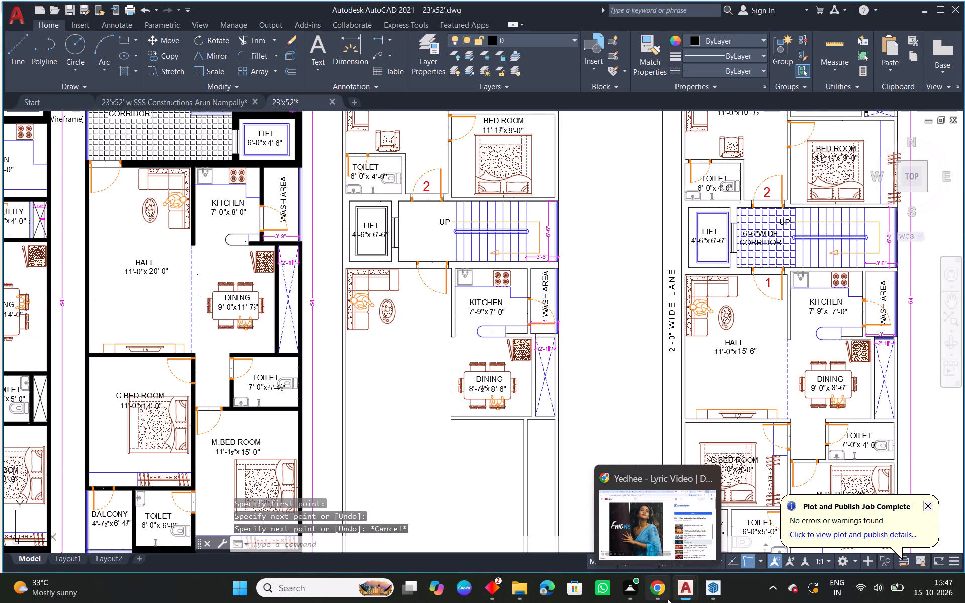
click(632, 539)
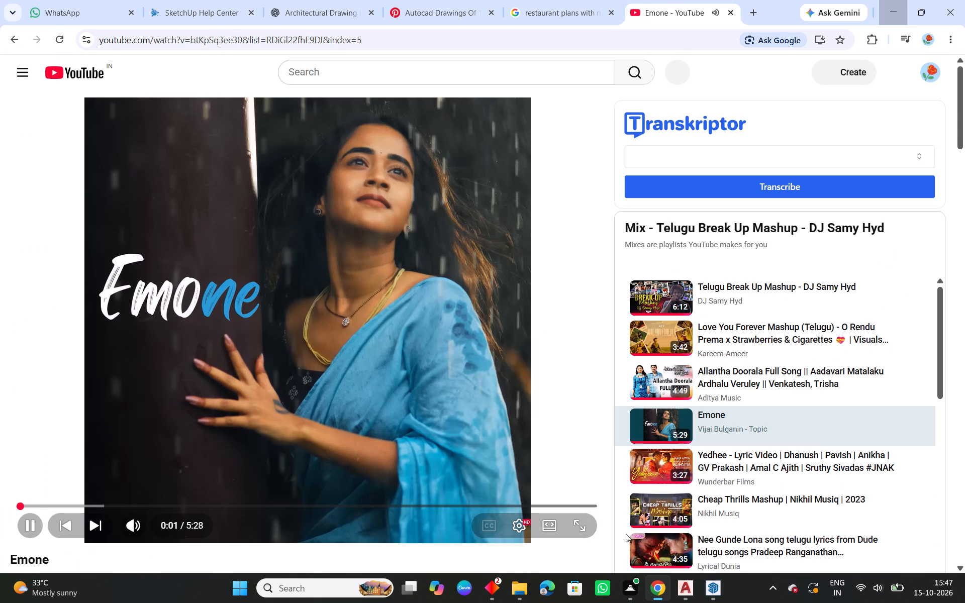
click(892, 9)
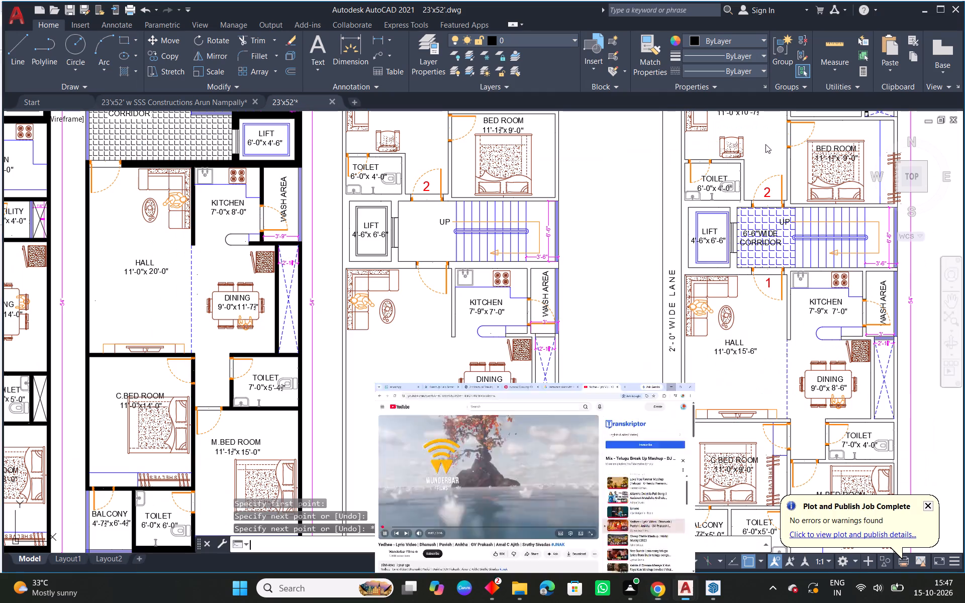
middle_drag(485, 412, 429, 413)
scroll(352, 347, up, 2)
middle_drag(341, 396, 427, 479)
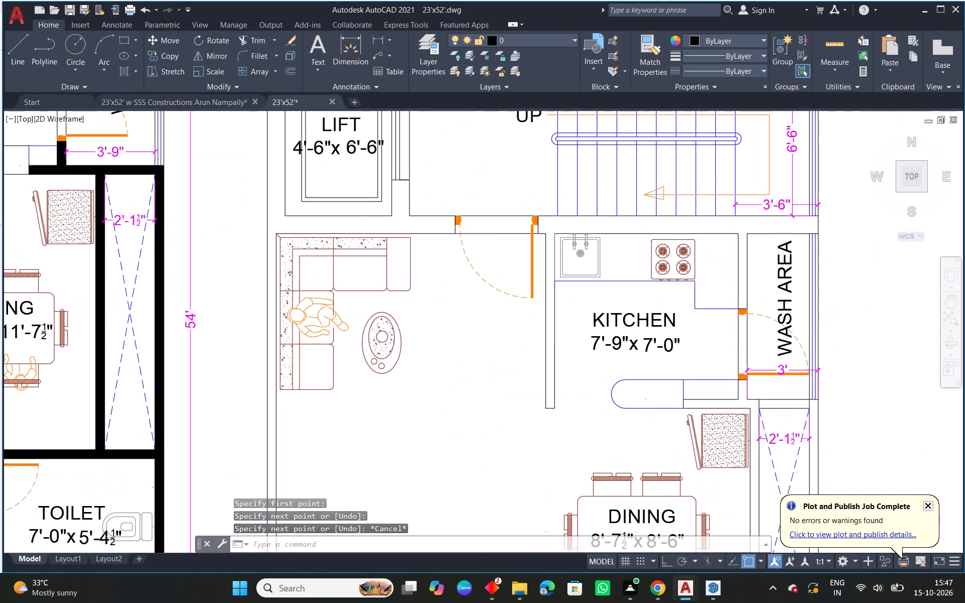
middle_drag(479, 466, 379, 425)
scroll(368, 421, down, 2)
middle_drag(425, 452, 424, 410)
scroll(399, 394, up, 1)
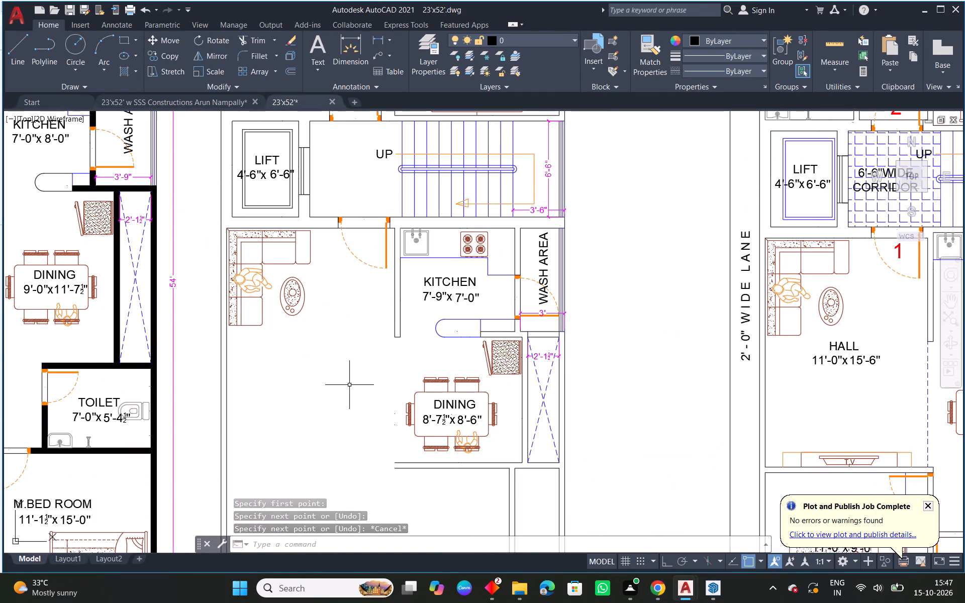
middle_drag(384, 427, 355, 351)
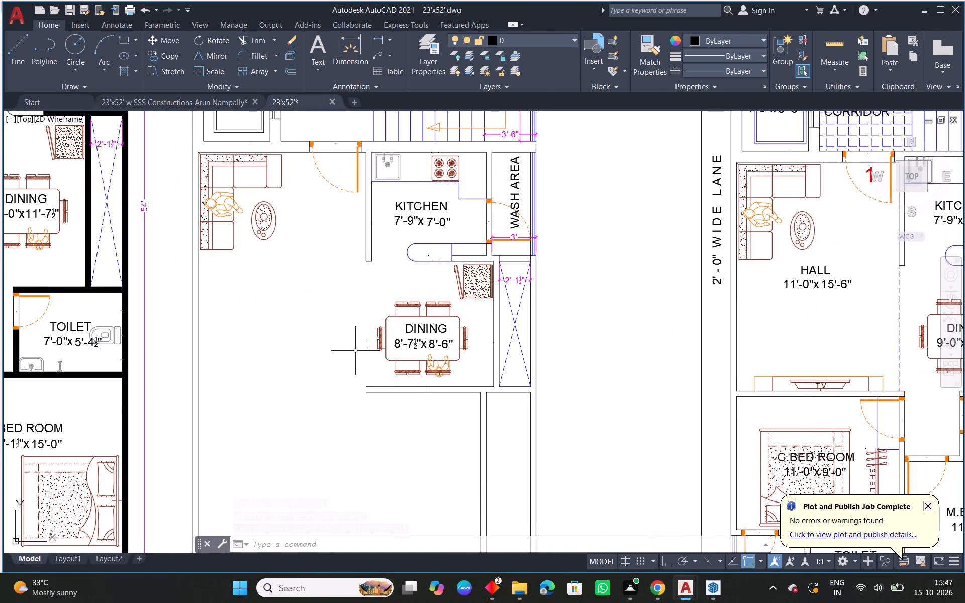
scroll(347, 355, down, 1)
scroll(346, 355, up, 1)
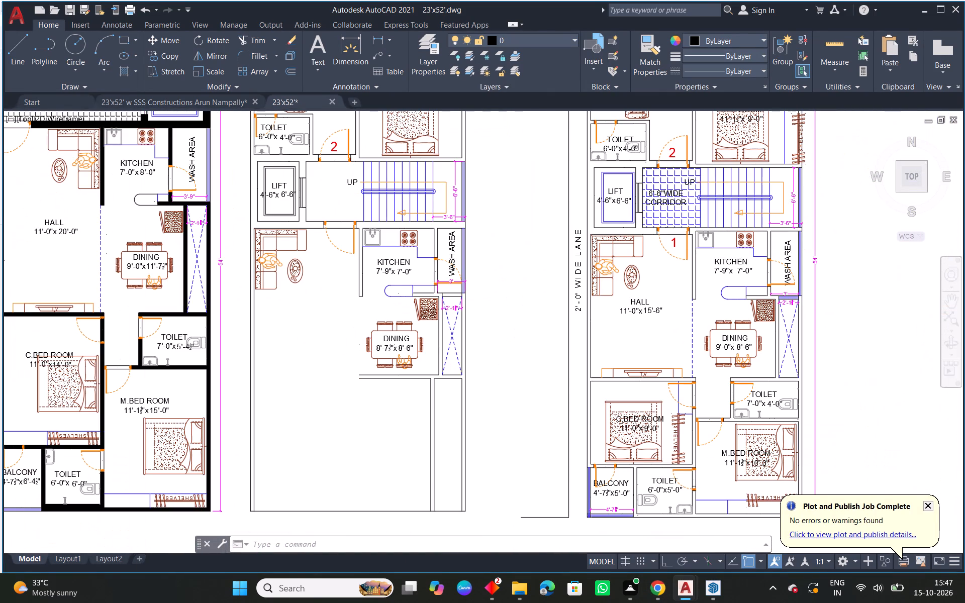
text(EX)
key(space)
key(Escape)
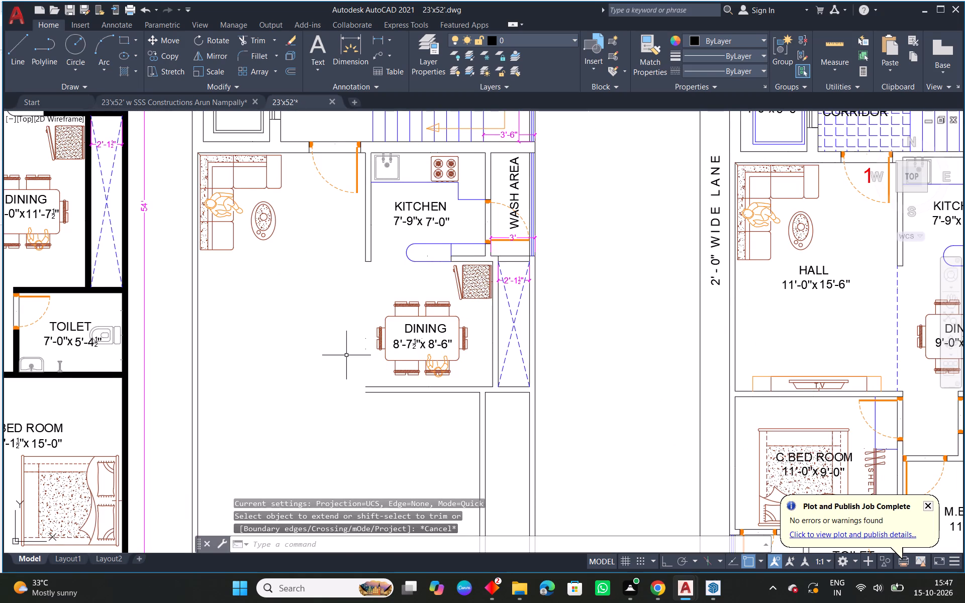
Offset the inner line of the hall's entrance-side wall 15'6" into the plan to place the hall's lower wall.
middle_drag(346, 355, 338, 374)
text(O 15'')
key(BackSpace)
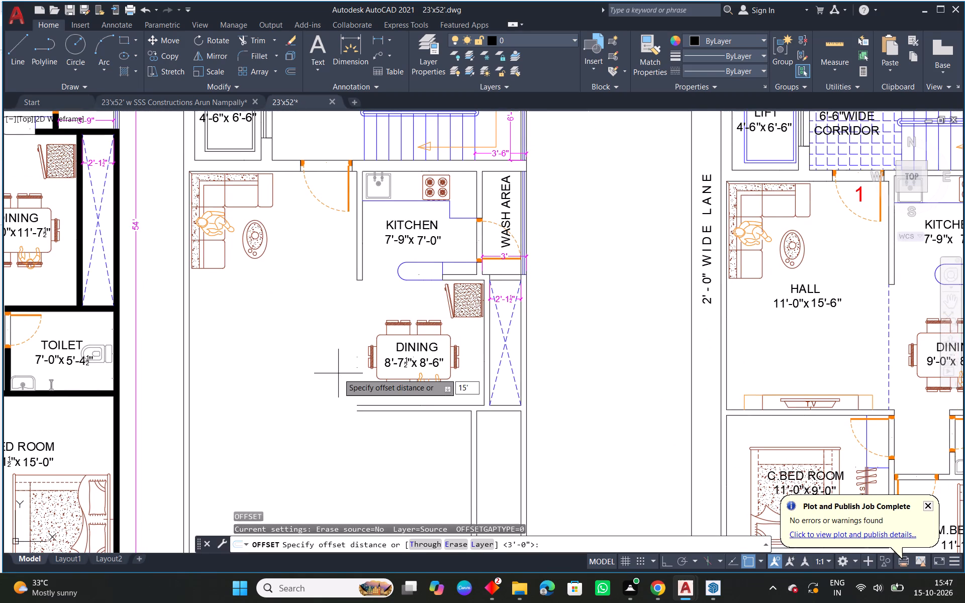
text(6")
key(Return)
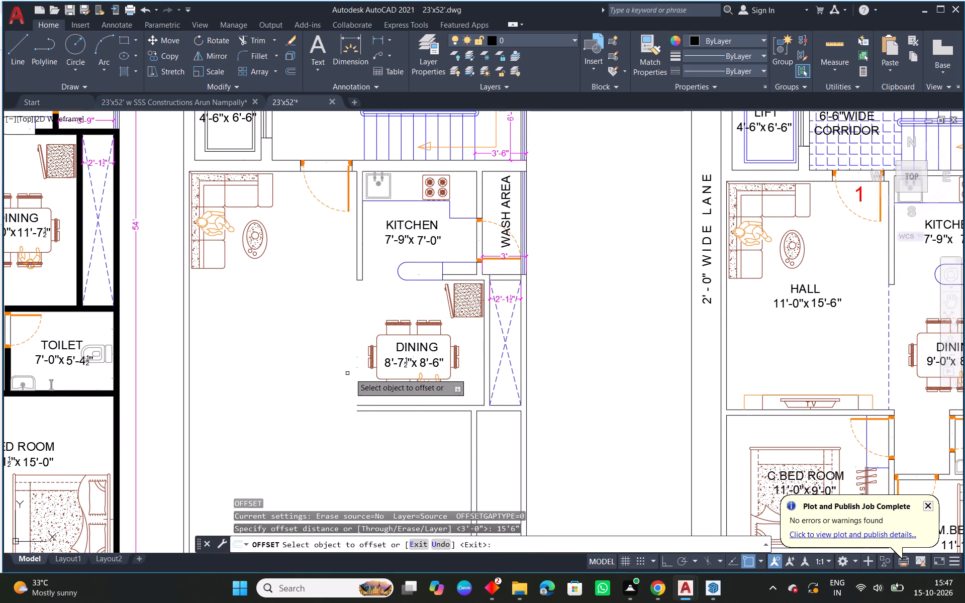
click(289, 171)
click(295, 242)
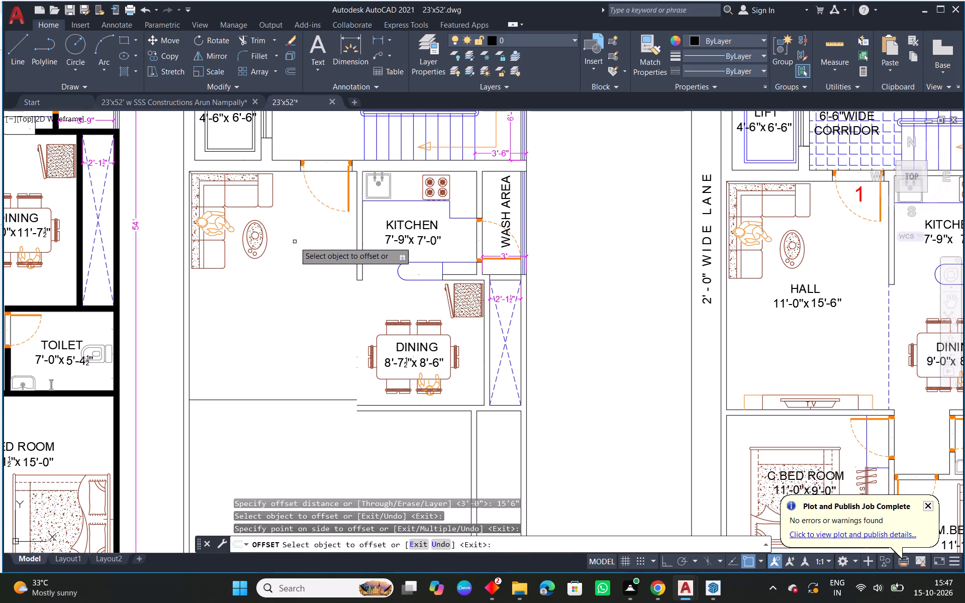
key(Escape)
Offset the hall's lower wall line 4.5" away from the hall to give the wall its thickness.
scroll(415, 424, down, 1)
scroll(434, 436, up, 2)
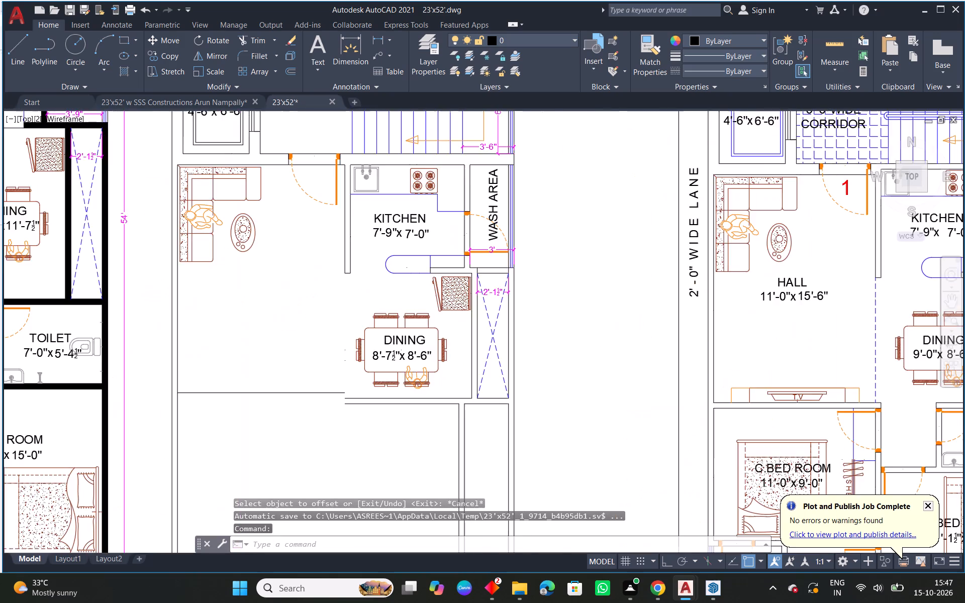
scroll(388, 399, down, 1)
middle_drag(408, 422, 334, 396)
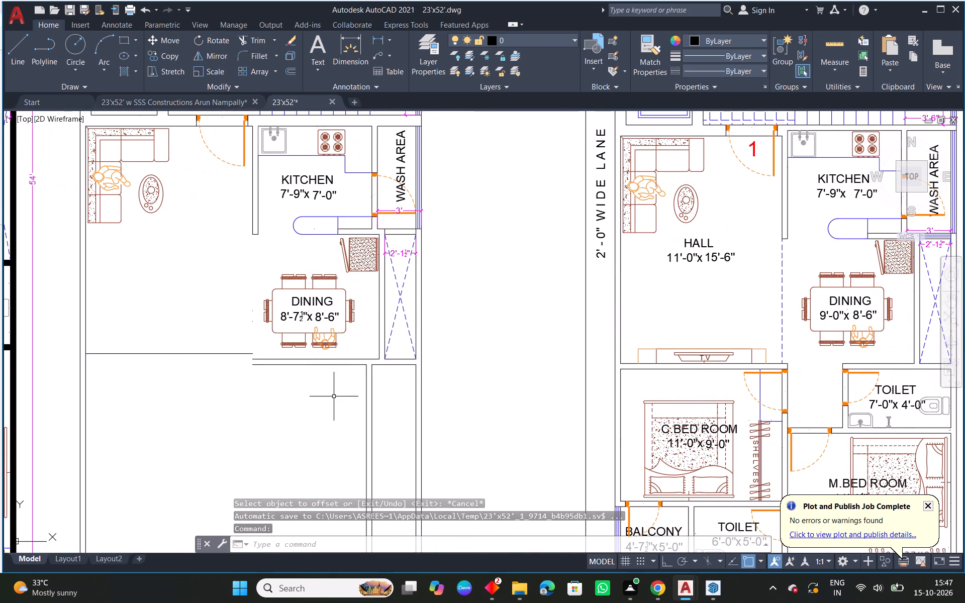
key(Escape)
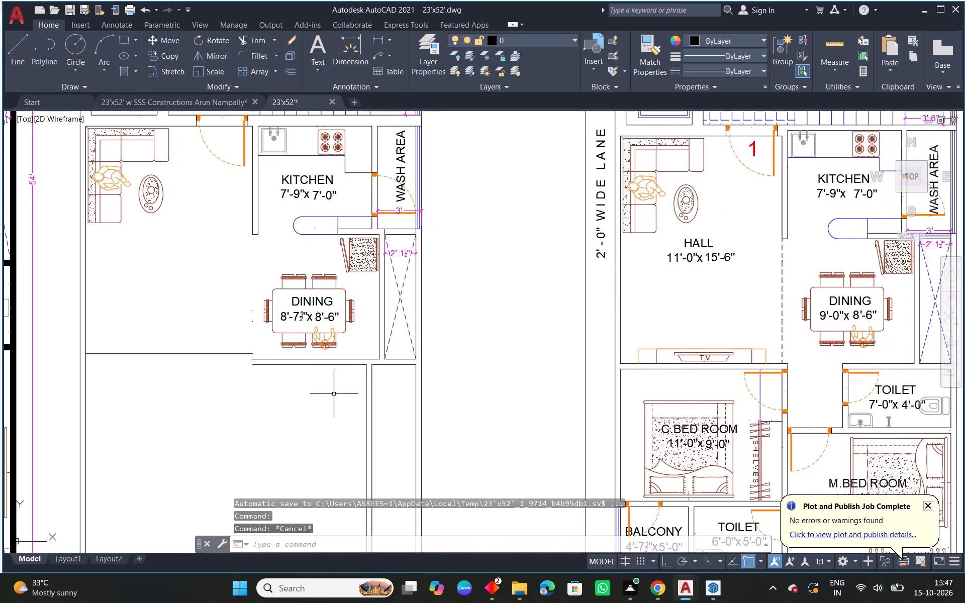
key(Escape)
text(O 4.5)
key(space)
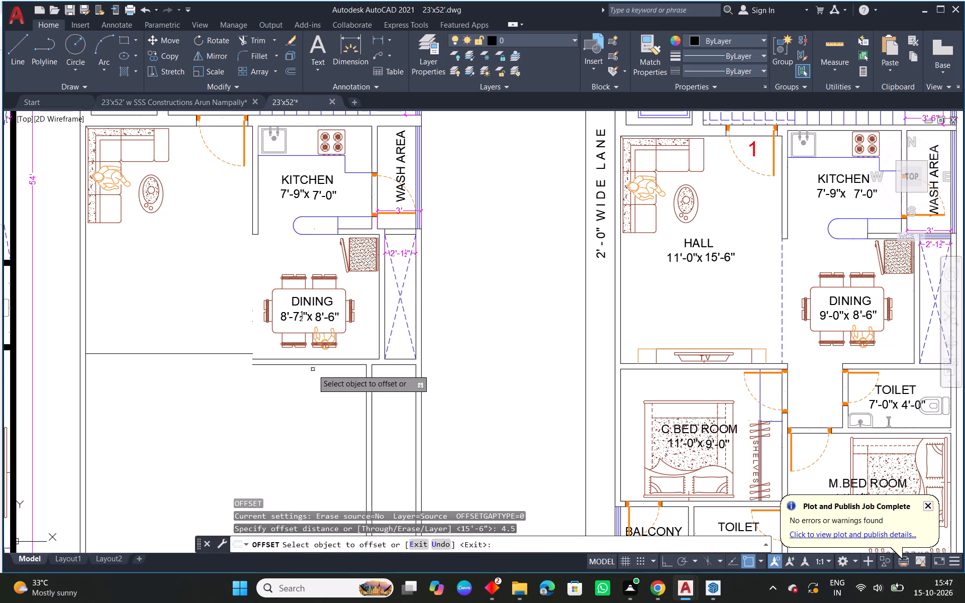
click(238, 354)
click(233, 374)
key(Escape)
Delete the two horizontal wall lines below the dining table.
click(278, 372)
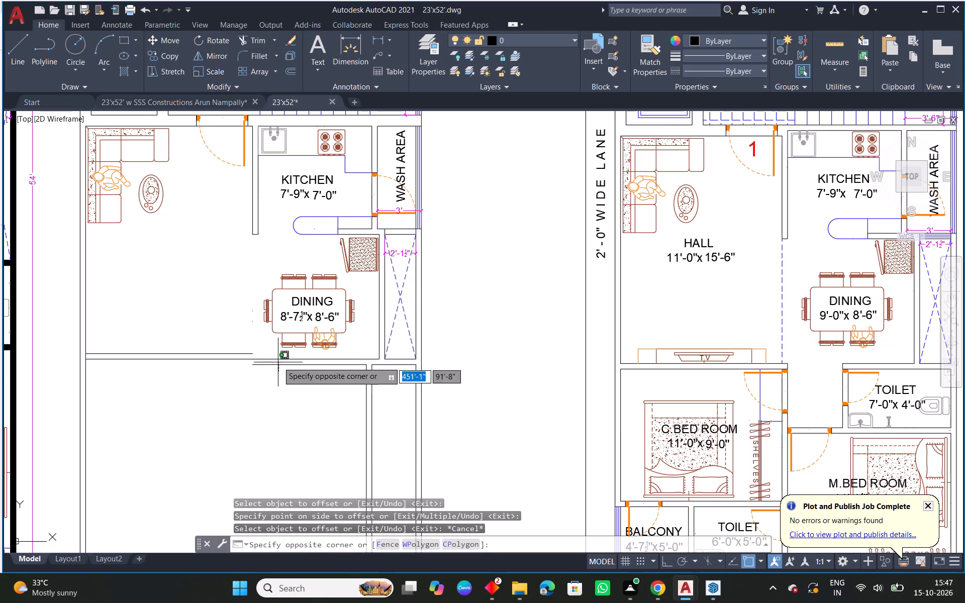
click(277, 357)
key(Delete)
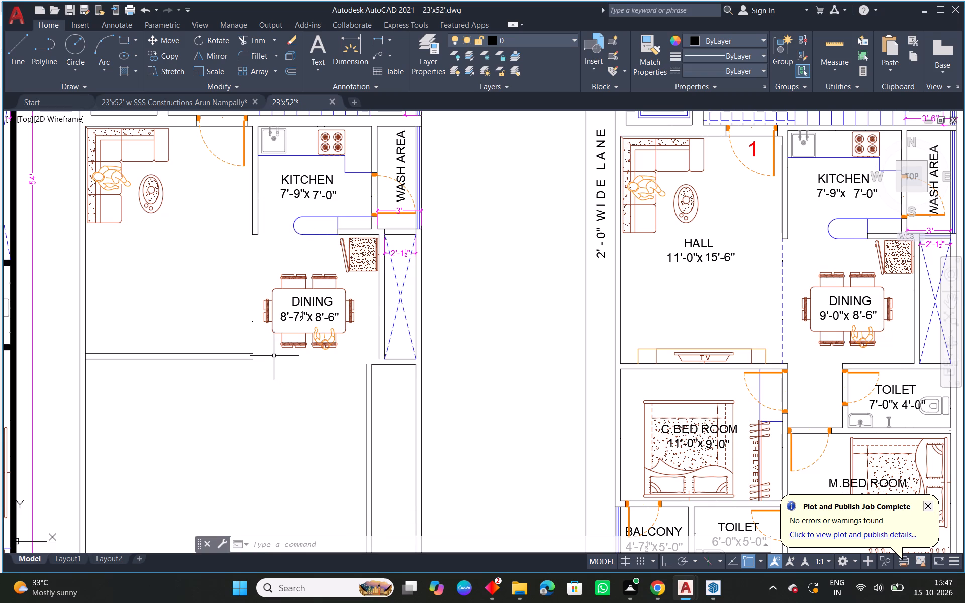
Draw a vertical line separating hall and dining, from the free end of the kitchen wall to the hall's lower wall.
text(L)
key(space)
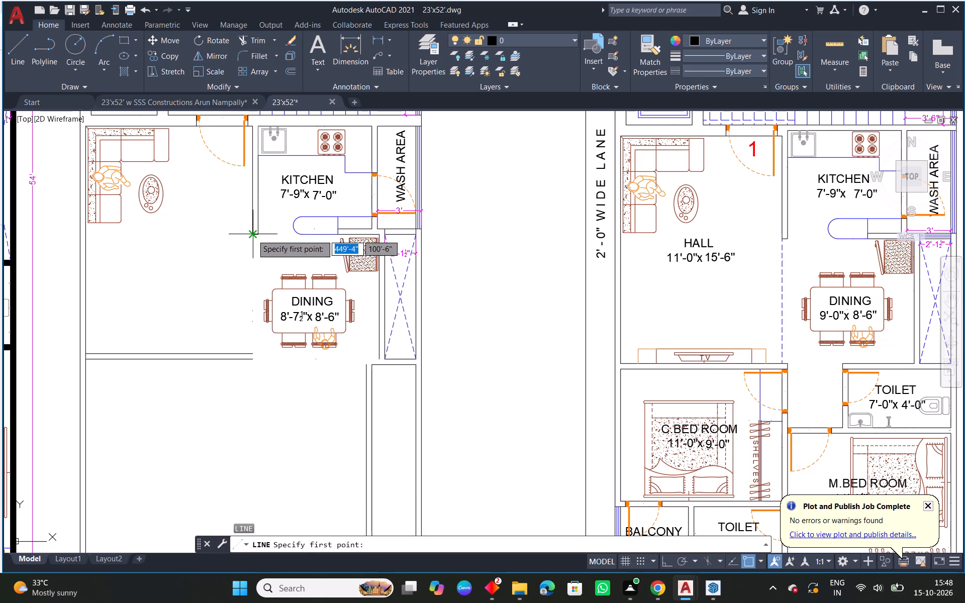
click(252, 235)
click(251, 351)
key(Escape)
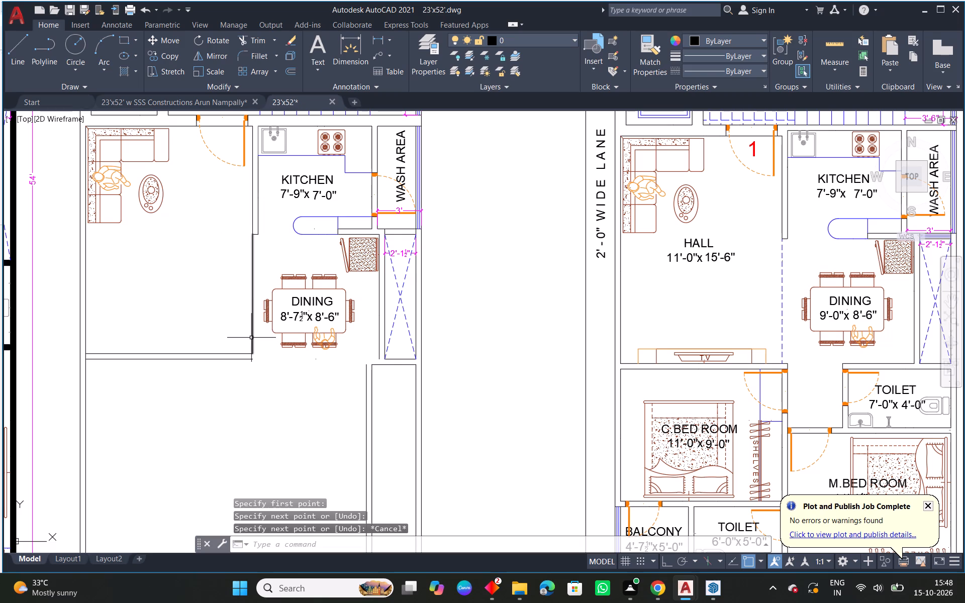
click(251, 337)
key(Escape)
Match the properties of the reference plan's dashed blue hall-dining line onto the new hall-dining divider line.
text(MA)
key(space)
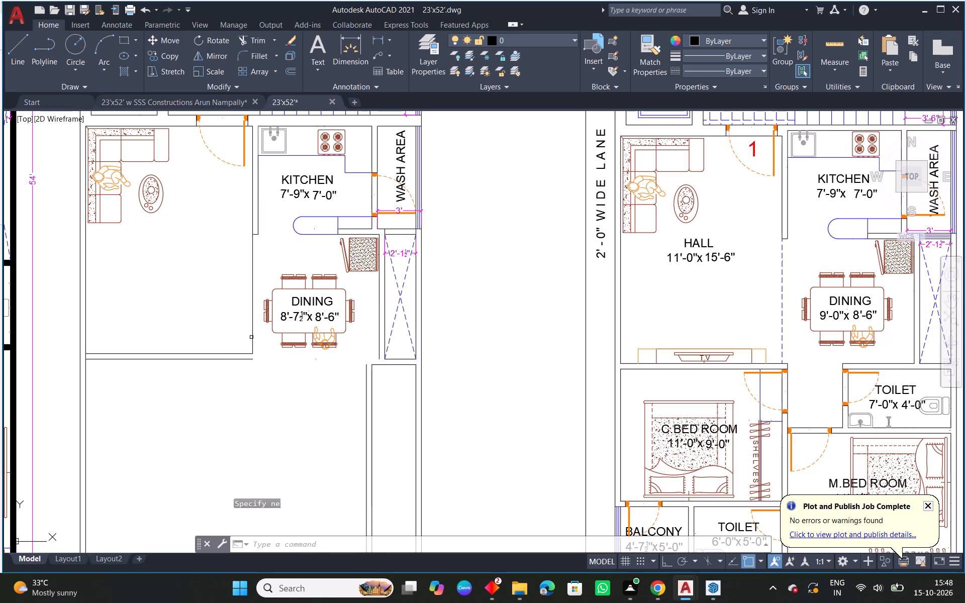
click(784, 297)
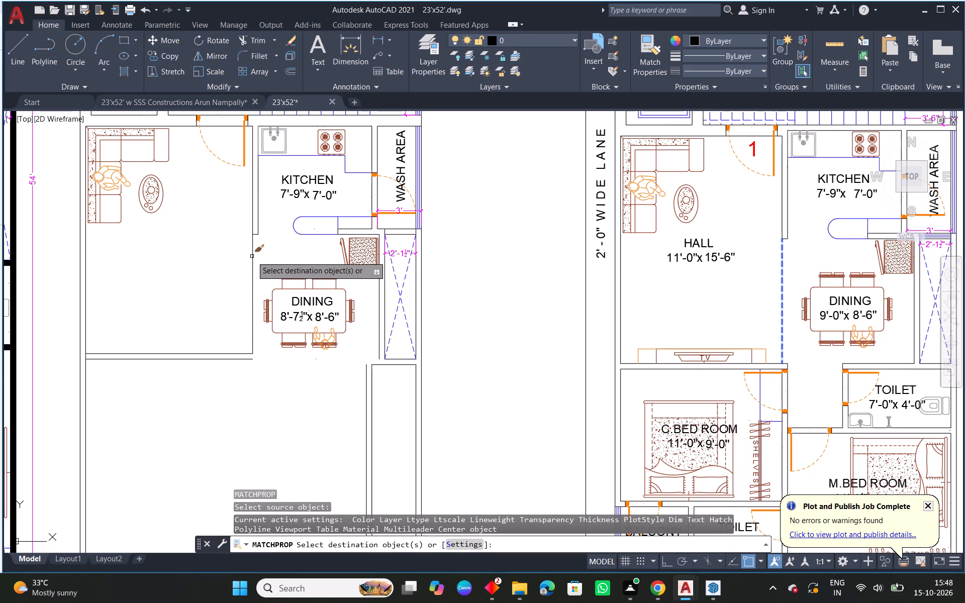
click(252, 256)
key(Escape)
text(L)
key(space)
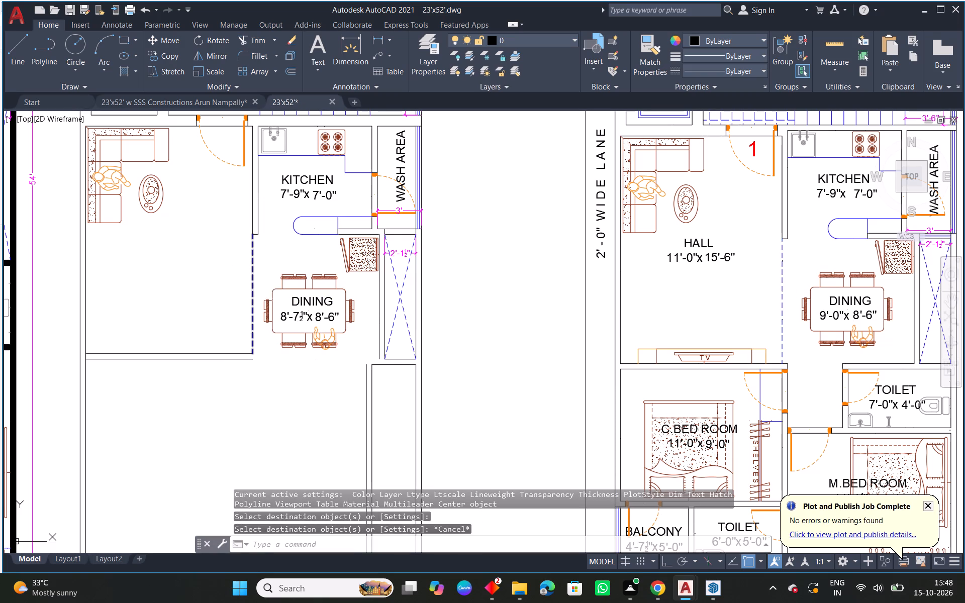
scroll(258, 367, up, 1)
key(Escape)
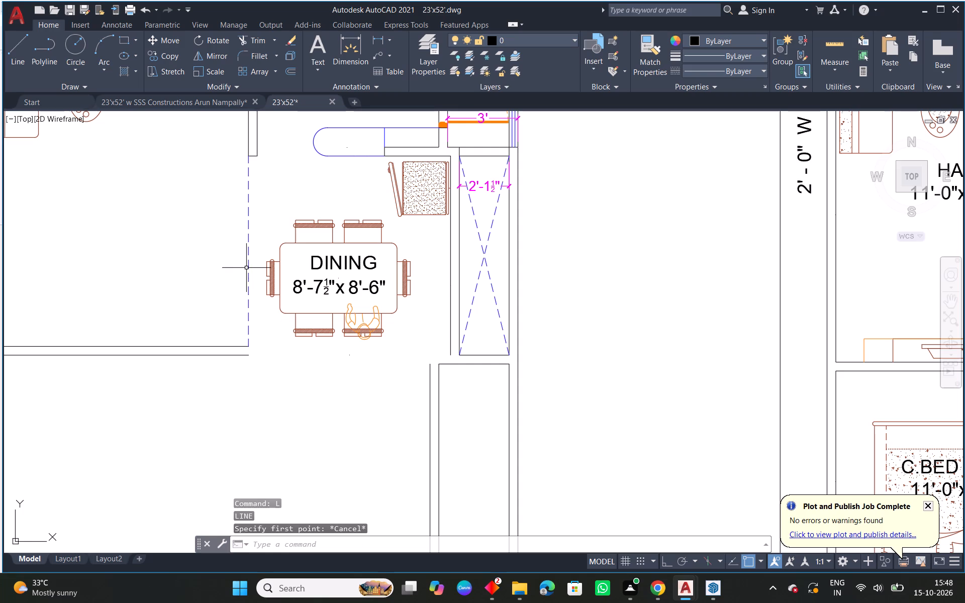
Fillet the hall lower wall's outer line with the kitchen wall's dining-side line into a square corner.
key(f)
key(space)
click(244, 355)
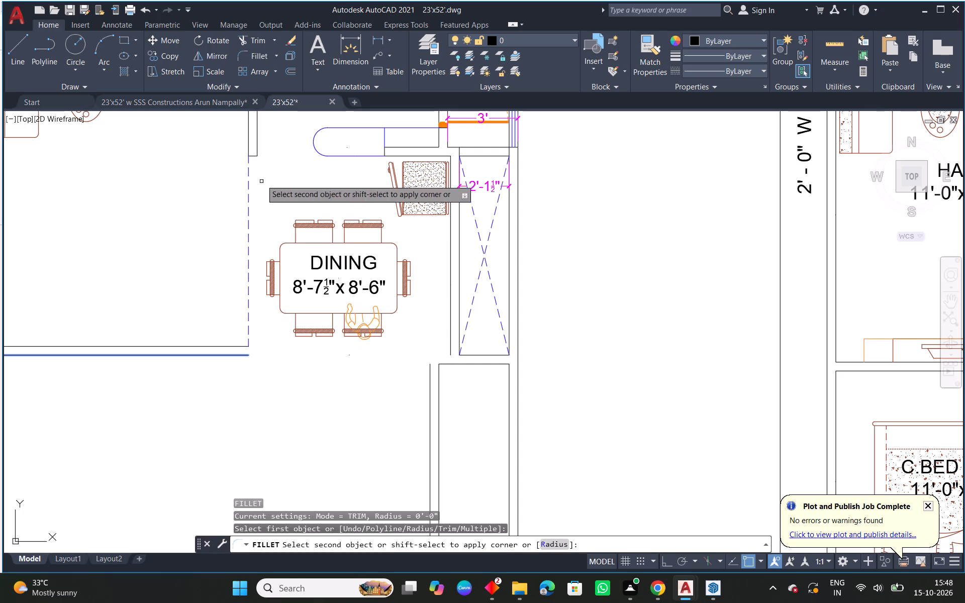
click(258, 142)
key(Escape)
Extend the hall lower wall's inner line to the new corner line and trim the surplus vertical line above it.
scroll(267, 370, up, 2)
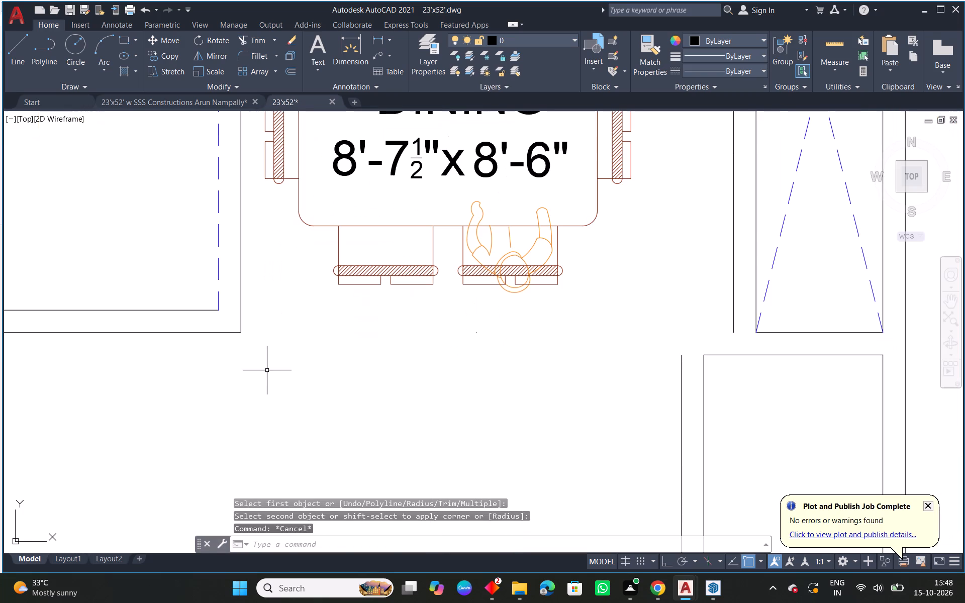
text(EX)
key(space)
click(211, 311)
key(Escape)
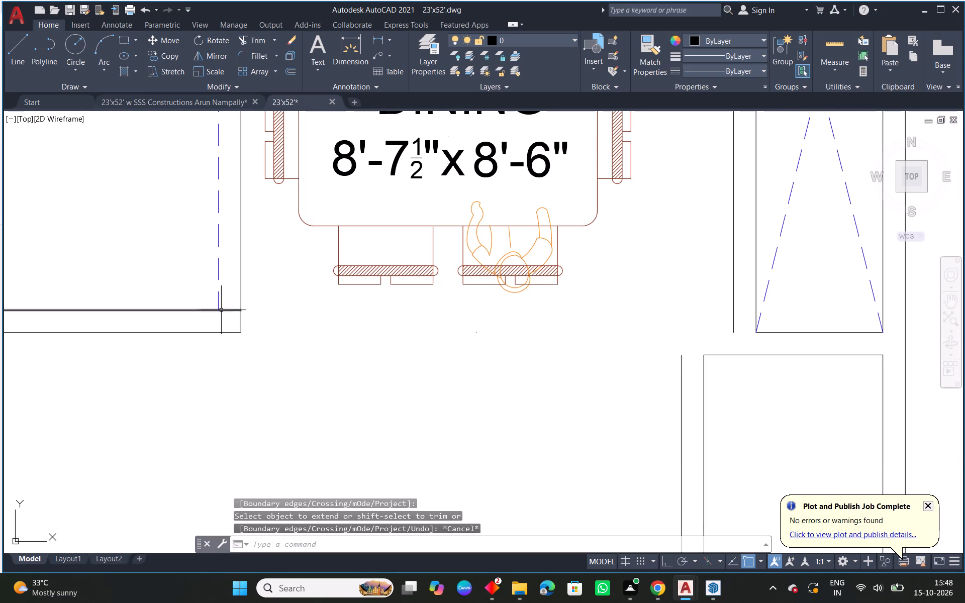
text(TR)
key(space)
key(space)
click(239, 294)
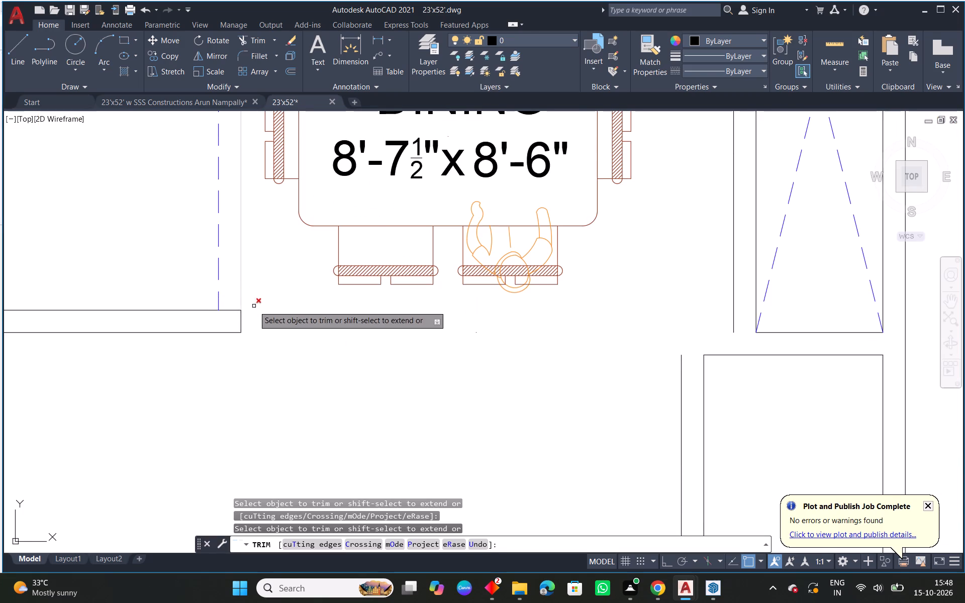
Trim away the surplus vertical line beside the dashed hall-dining divider, down to the hall lower wall's corner.
key(Escape)
scroll(282, 339, down, 3)
text(TR)
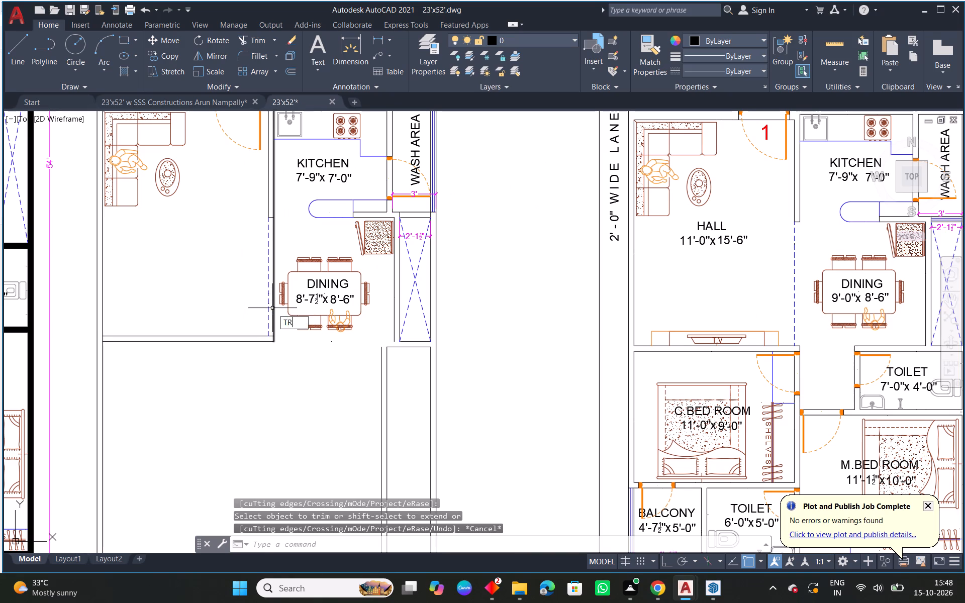
key(space)
click(272, 308)
key(Escape)
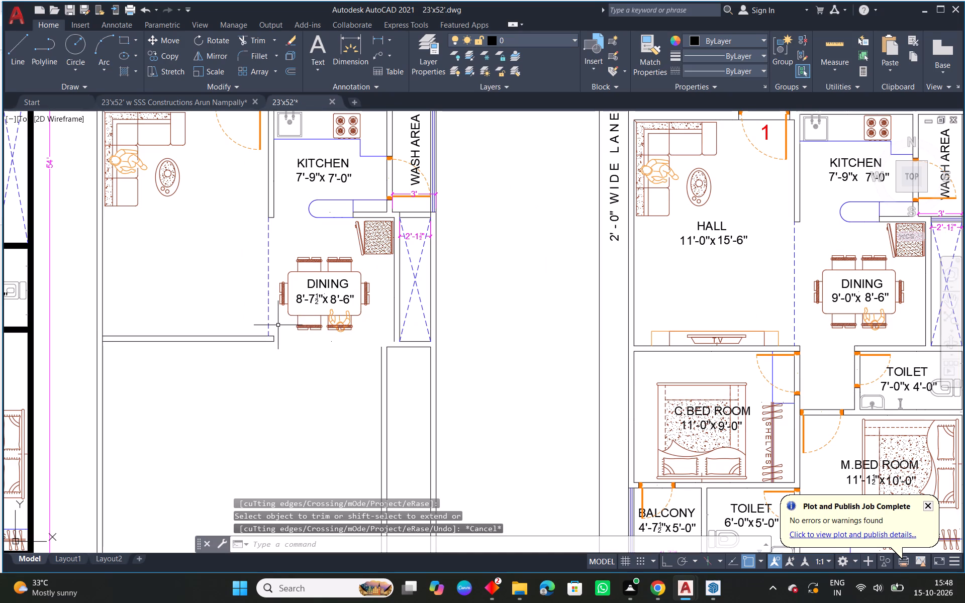
Offset the hall lower wall's outer line 9' downward to set the children's bedroom depth.
scroll(278, 326, down, 1)
middle_drag(274, 360, 296, 312)
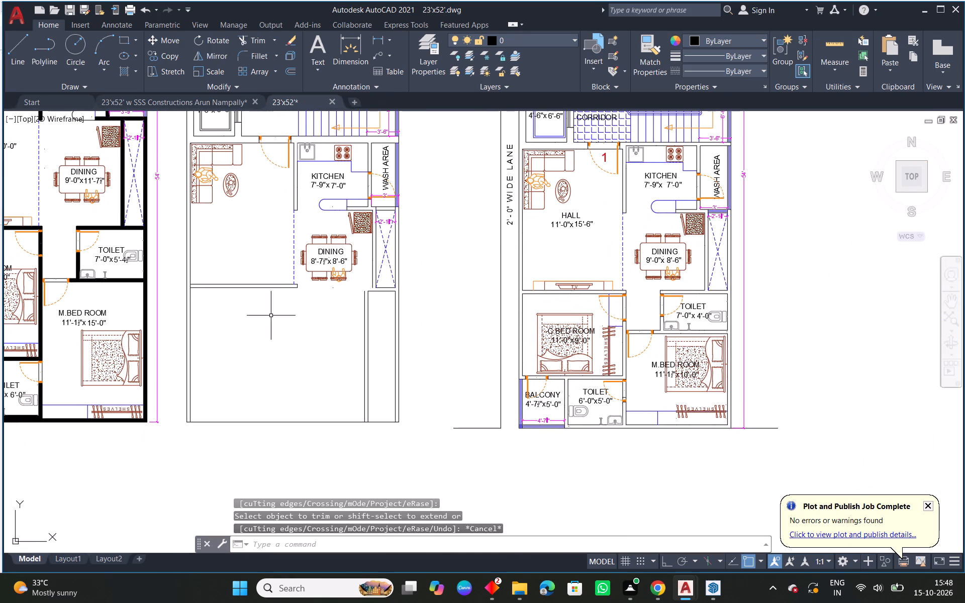
text(O 9)
text('')
key(BackSpace)
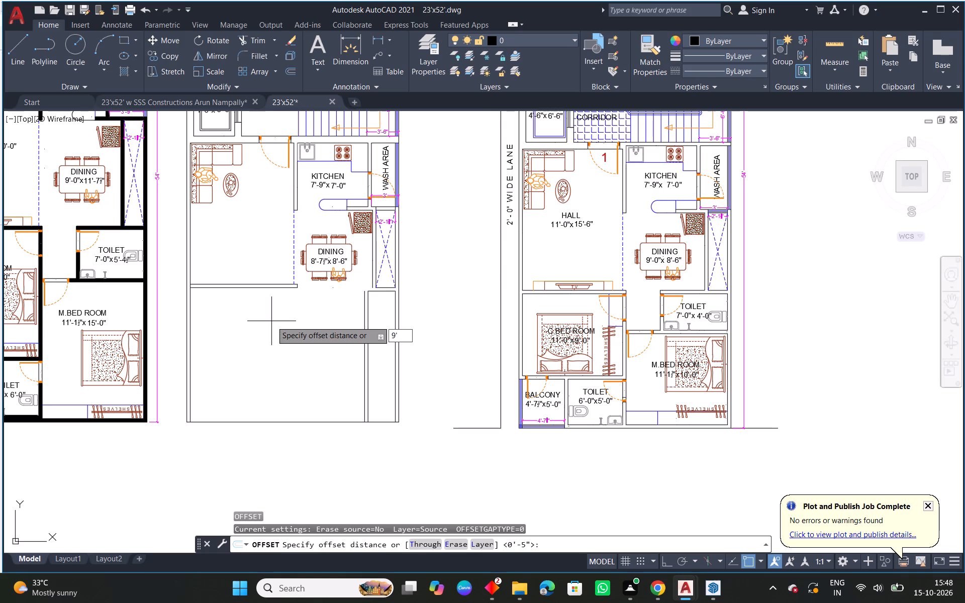
key(Return)
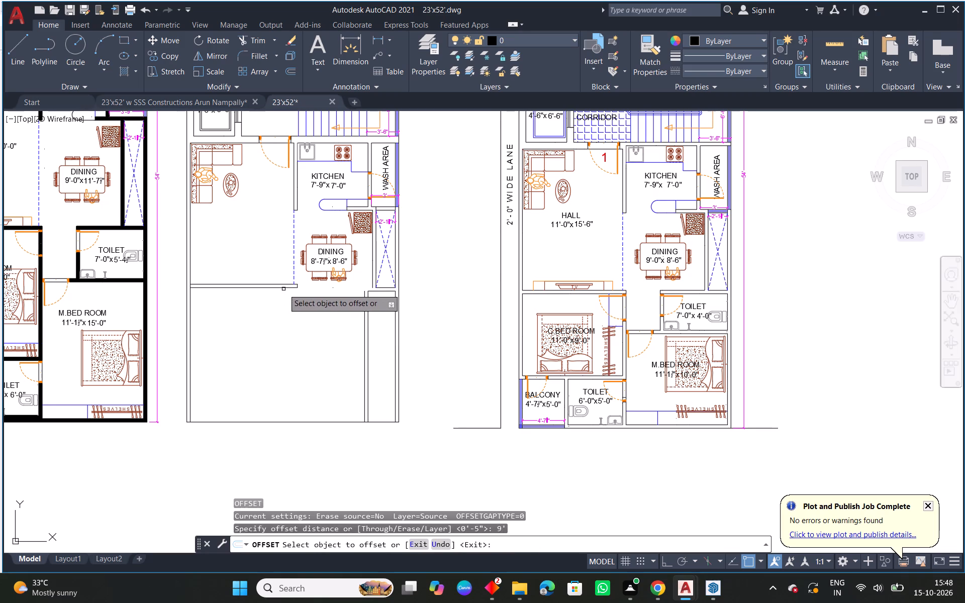
click(286, 287)
click(283, 325)
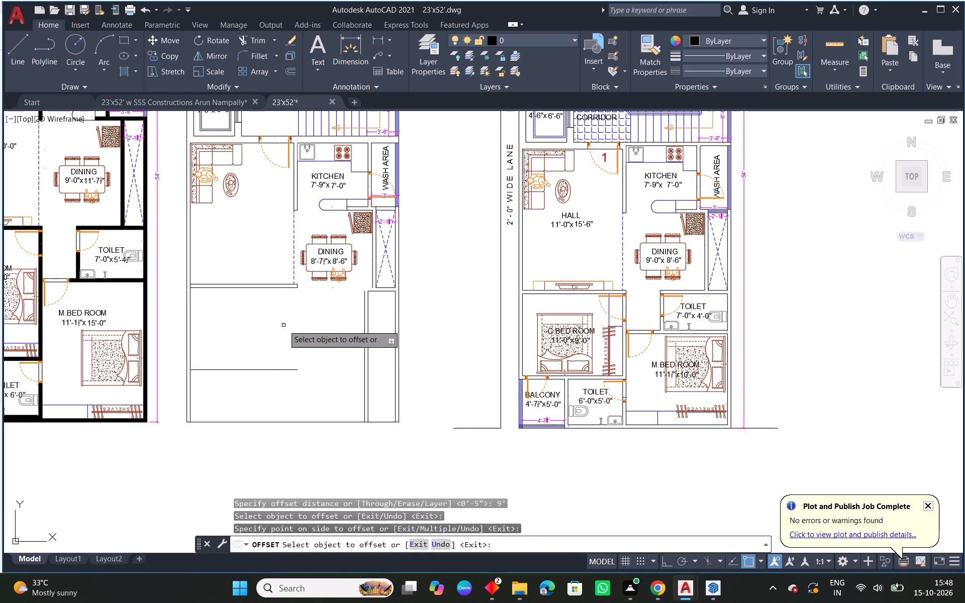
key(Escape)
Offset the new bedroom boundary line 4.5 inches downward to give the lower wall its thickness.
text(O 4.5)
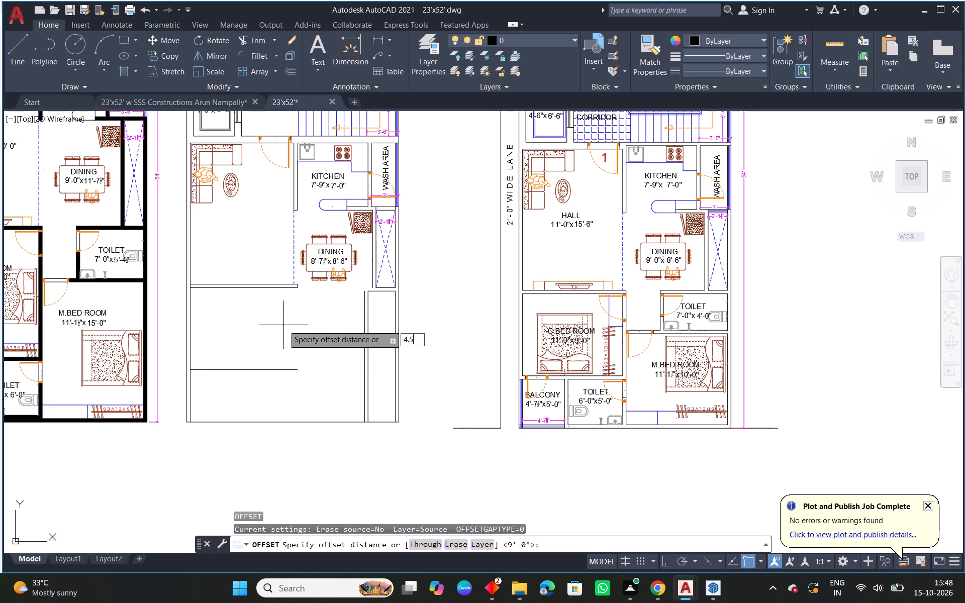
key(space)
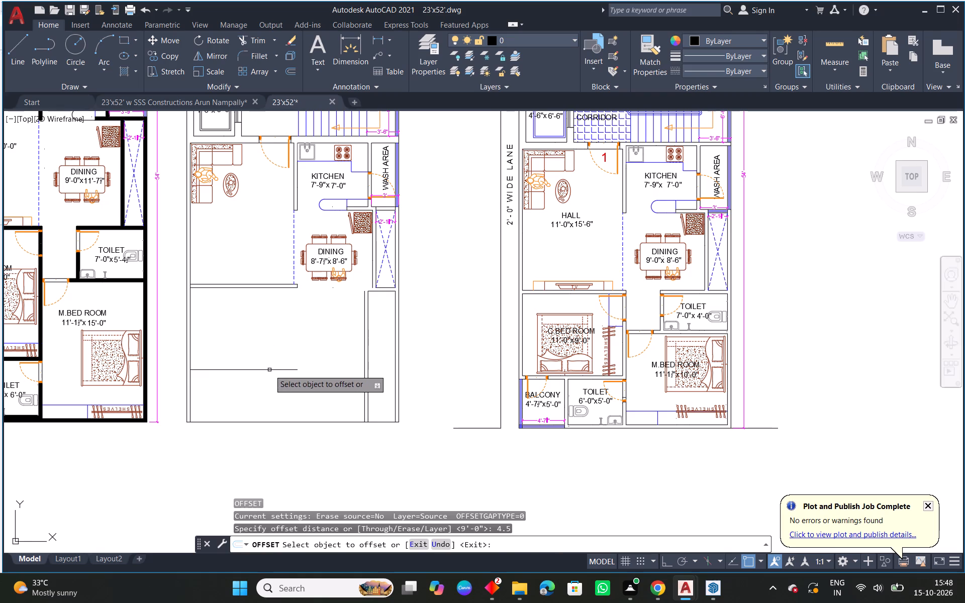
click(269, 370)
click(265, 398)
key(Escape)
Draw a vertical line from the hall lower wall's outer corner down to the plan's bottom boundary.
scroll(303, 338, up, 1)
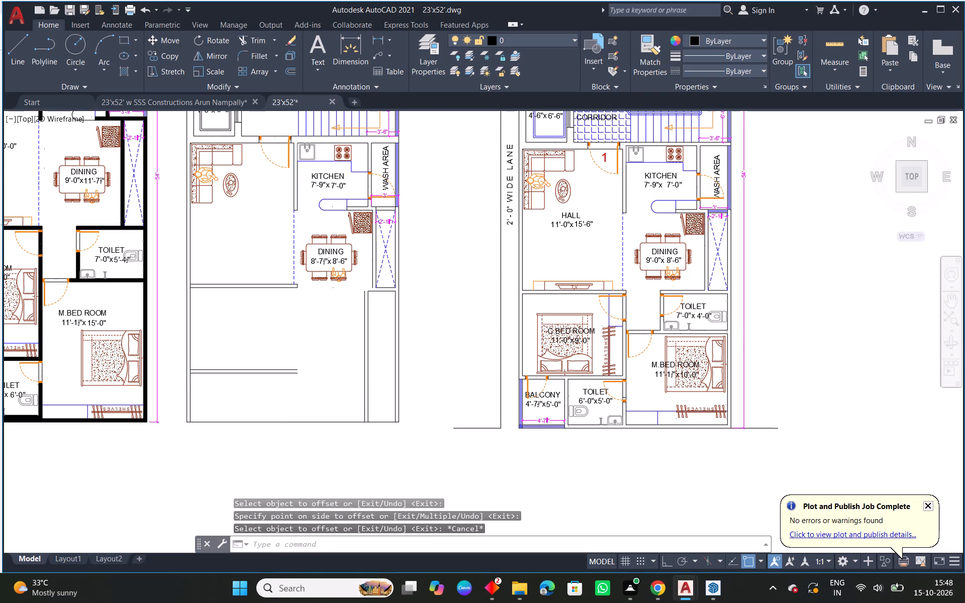
middle_drag(303, 338, 305, 383)
key(l)
key(space)
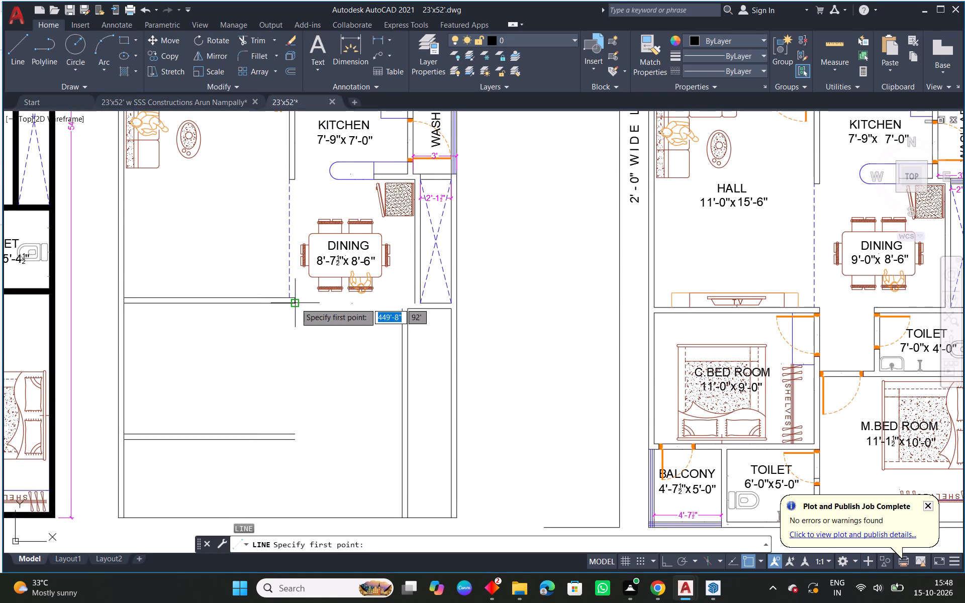
click(295, 304)
click(295, 519)
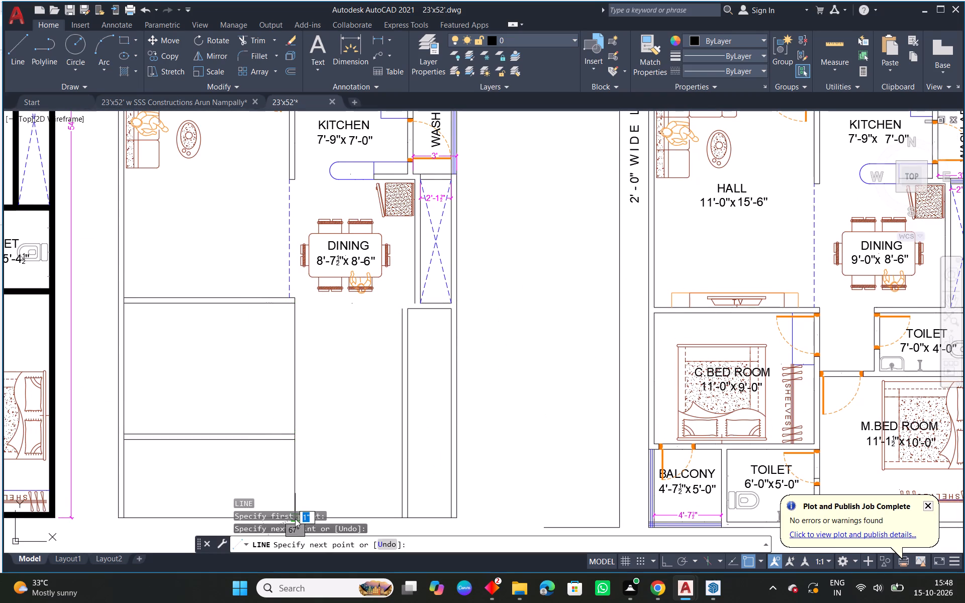
key(Escape)
Offset the new vertical line 4.5 inches toward the children's bedroom to form the wall between the bedrooms.
text(O 4.5)
key(space)
click(295, 473)
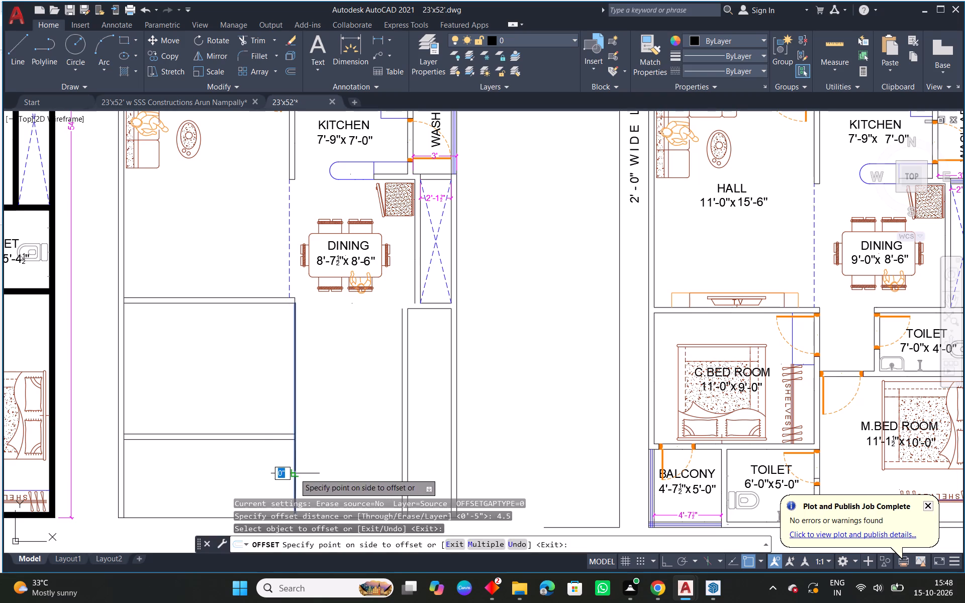
click(213, 477)
key(Escape)
Trim the overlapping lines where the new vertical wall meets the bedroom's lower wall and the hall's lower wall.
scroll(305, 431, up, 2)
scroll(258, 458, up, 1)
middle_drag(269, 449, 329, 340)
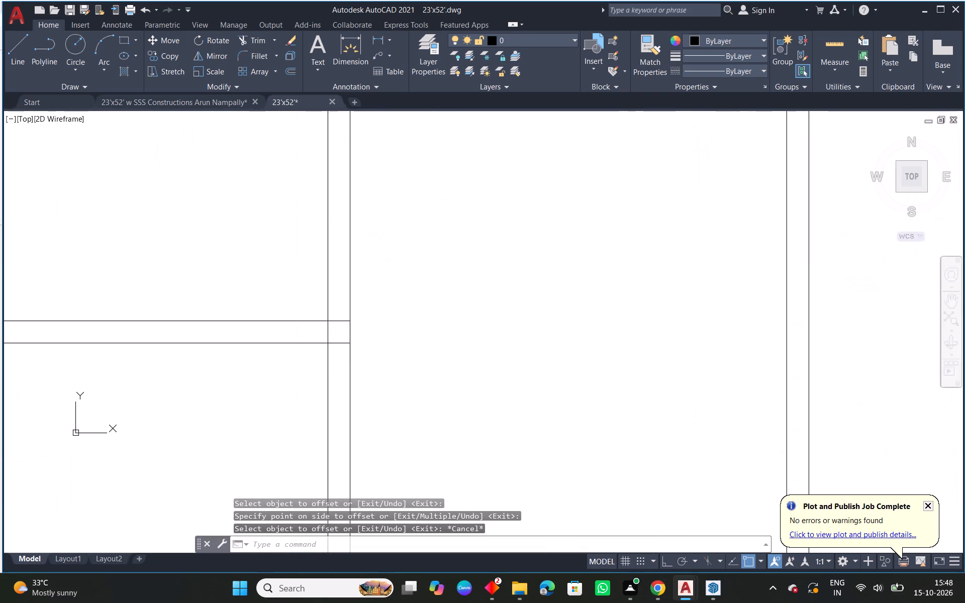
text(TR)
key(space)
key(space)
drag(335, 356, 336, 312)
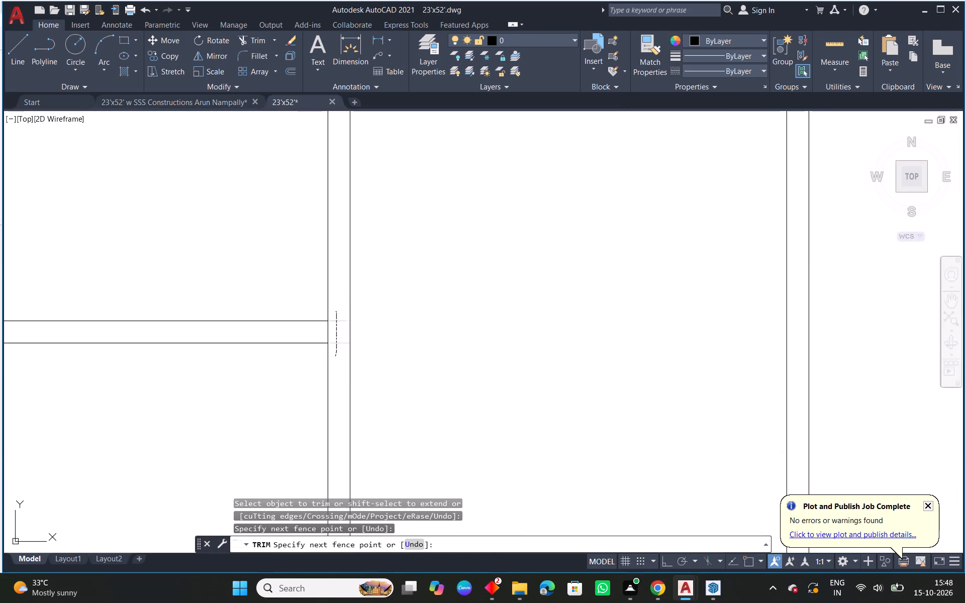
drag(333, 328, 317, 330)
scroll(389, 329, down, 4)
middle_drag(412, 286, 399, 354)
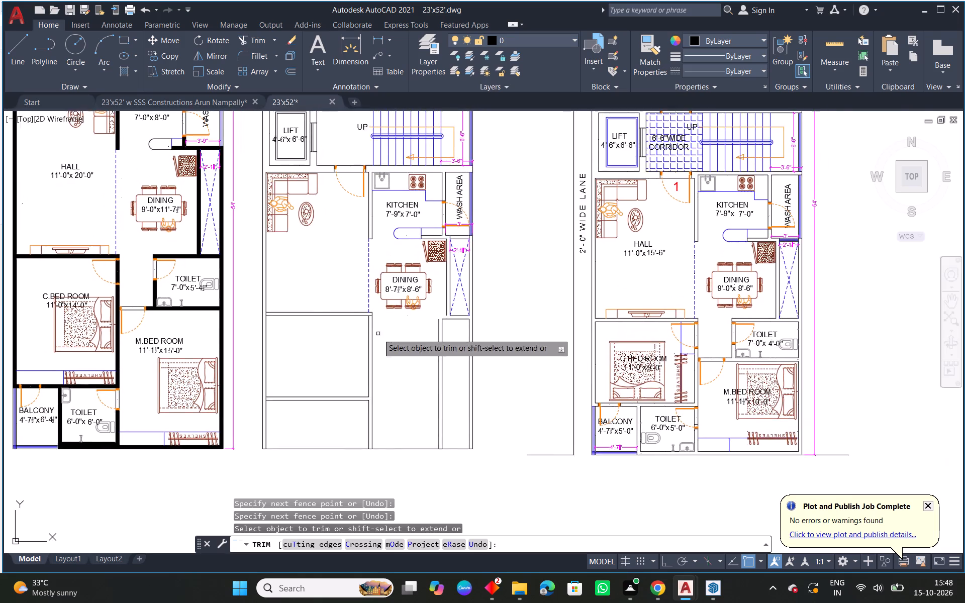
scroll(364, 319, up, 3)
click(384, 306)
scroll(386, 309, down, 4)
middle_drag(404, 378, 411, 336)
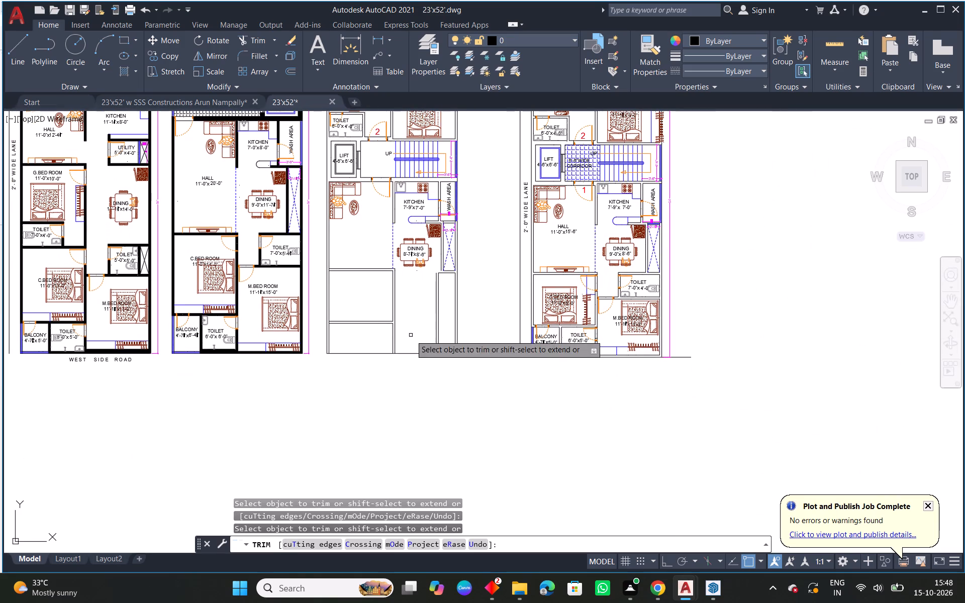
key(Escape)
Offset the plan's bottom boundary line 4.5 inches inward to form the bottom outer wall.
scroll(417, 354, up, 1)
text(O)
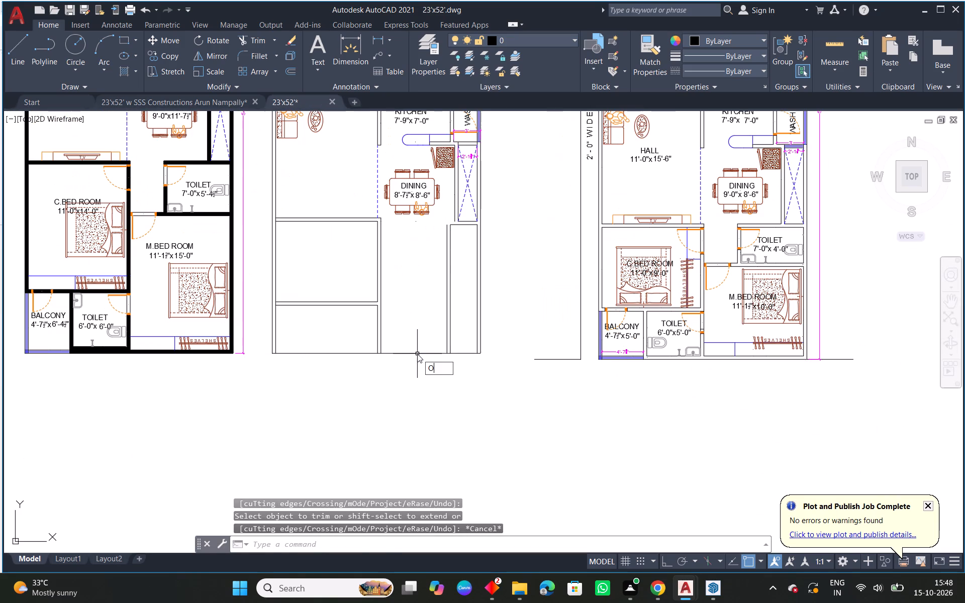
key(space)
key(space)
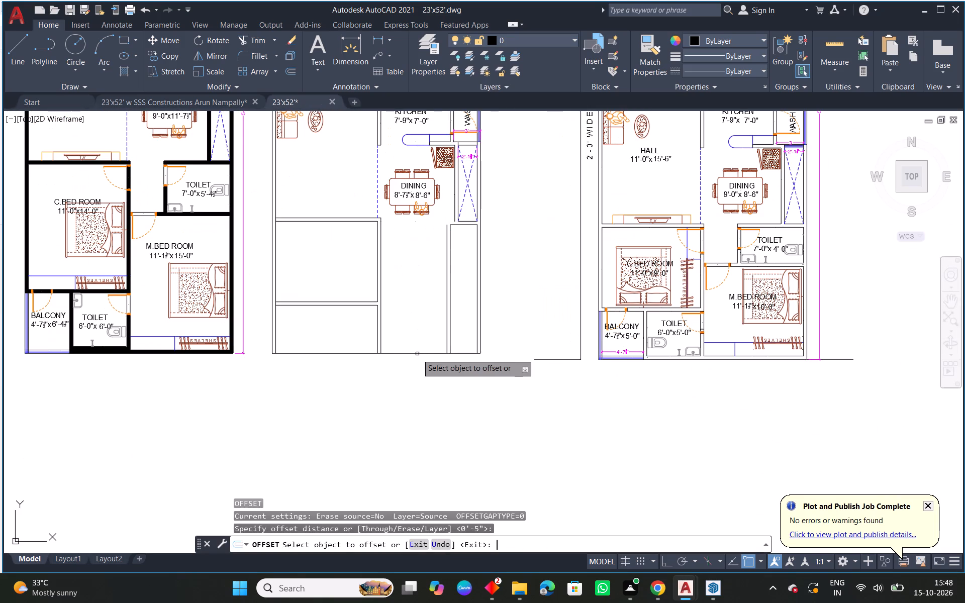
click(419, 352)
click(411, 318)
key(Escape)
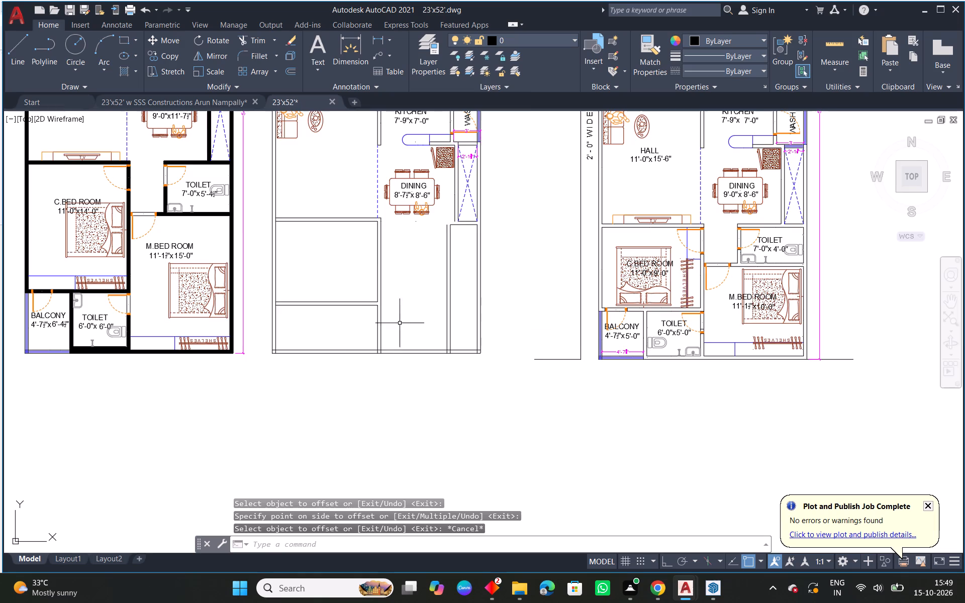
Trim the overlapping lines of the bottom outer wall at the bedroom dividing wall and at the plan's lower-left corner.
scroll(345, 343, up, 3)
middle_drag(521, 356, 427, 347)
text(TR)
key(space)
key(space)
scroll(402, 357, up, 2)
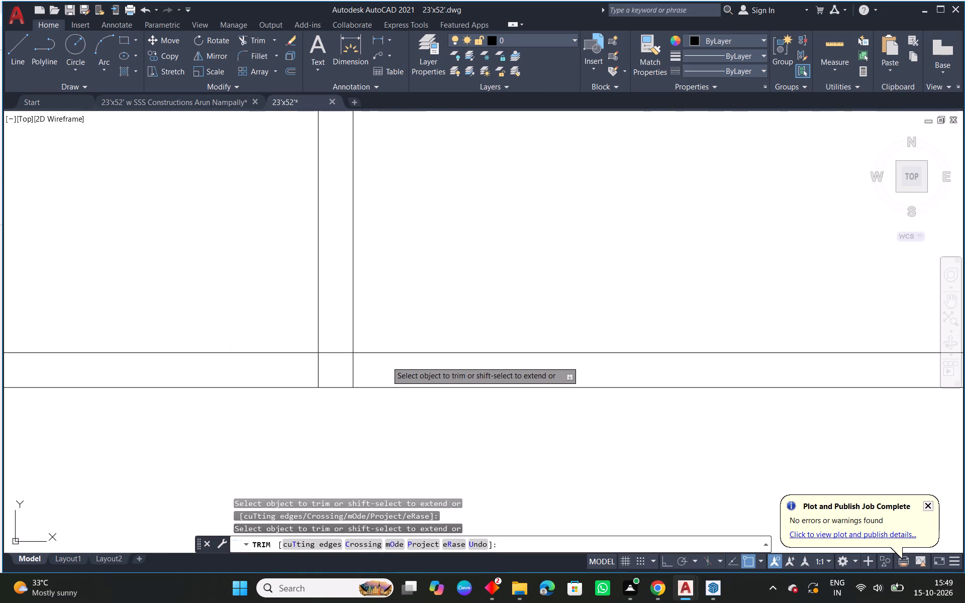
drag(325, 374, 313, 375)
click(340, 354)
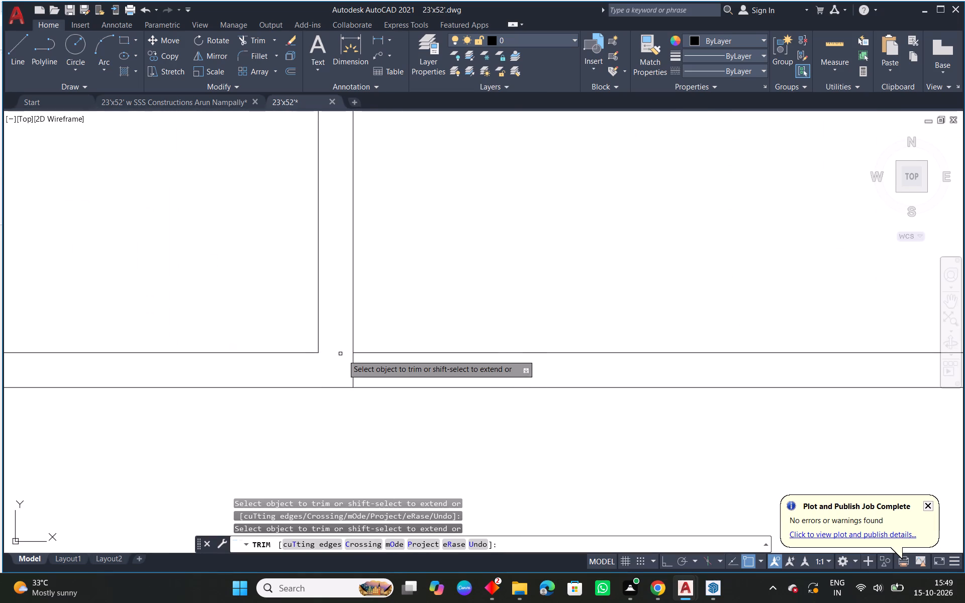
click(355, 368)
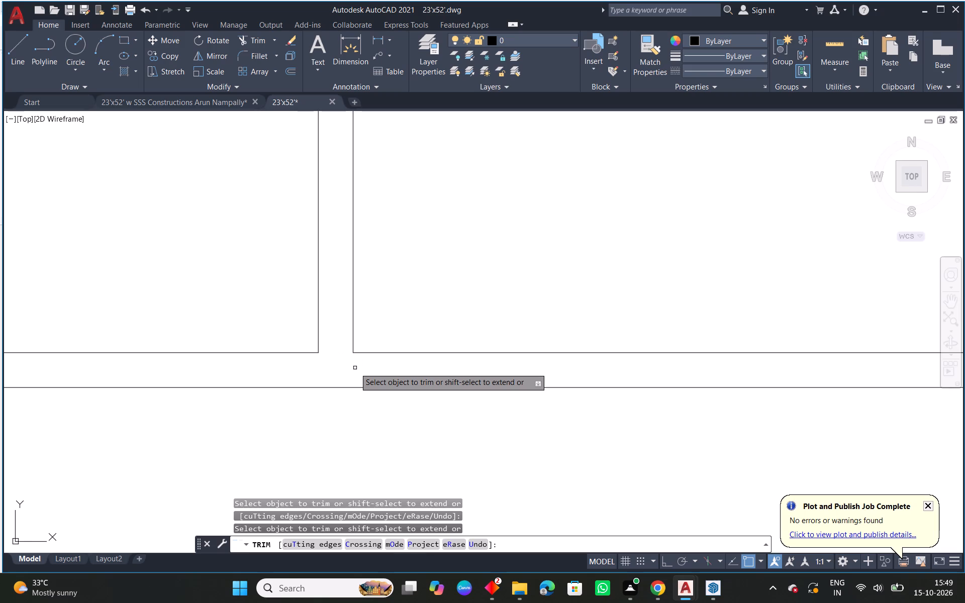
scroll(398, 343, down, 3)
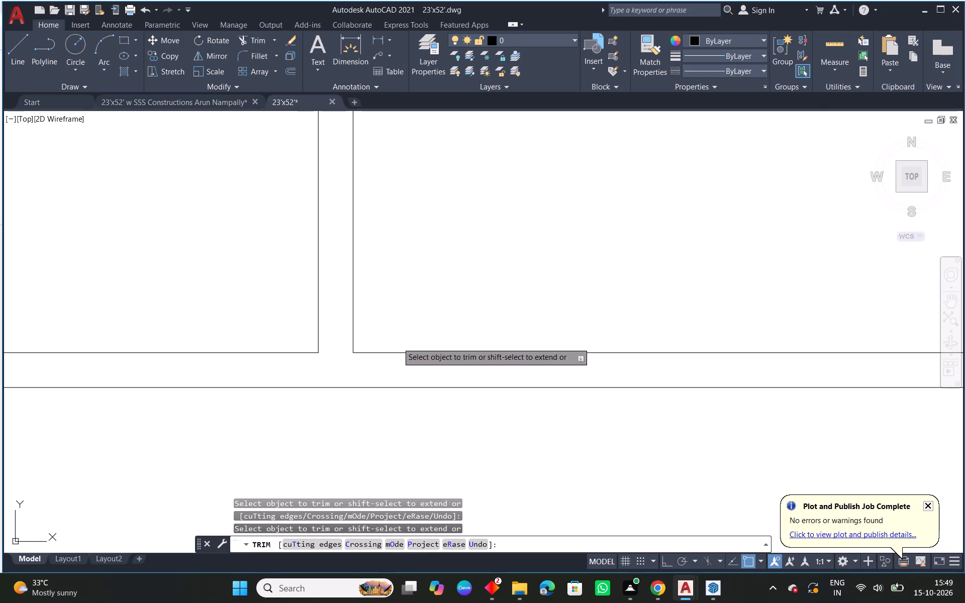
scroll(461, 344, down, 2)
scroll(359, 342, up, 3)
click(254, 351)
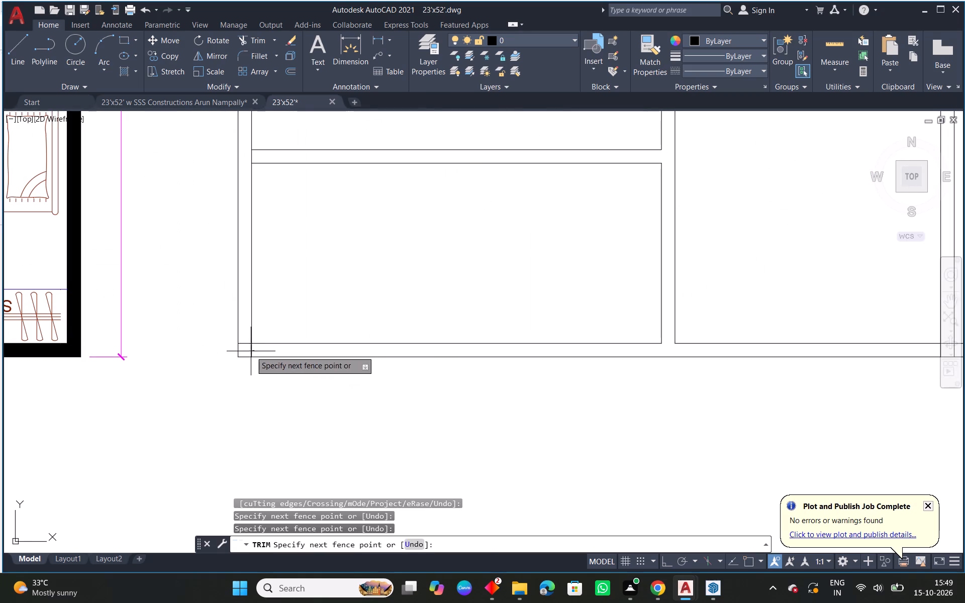
click(247, 351)
click(245, 344)
key(Escape)
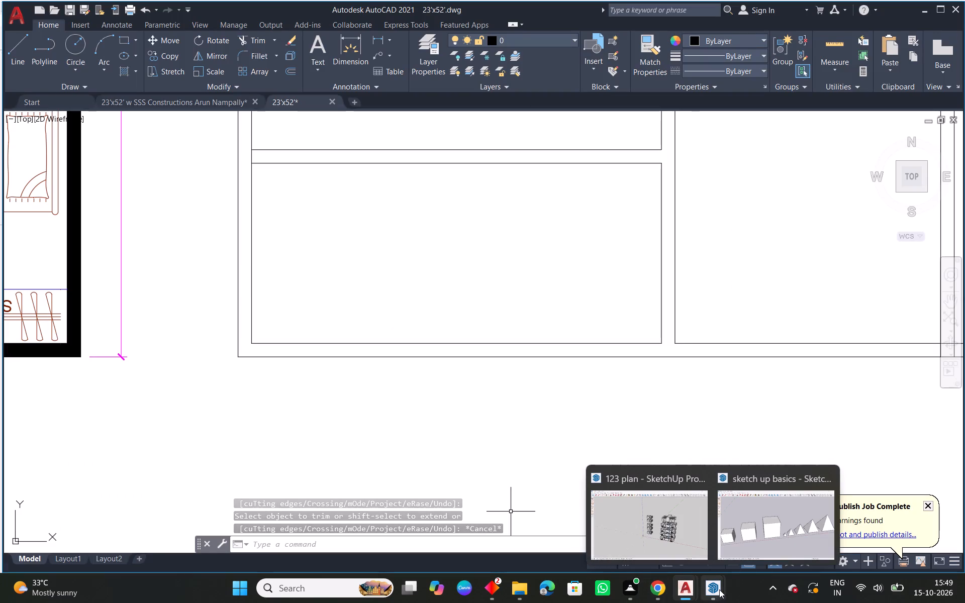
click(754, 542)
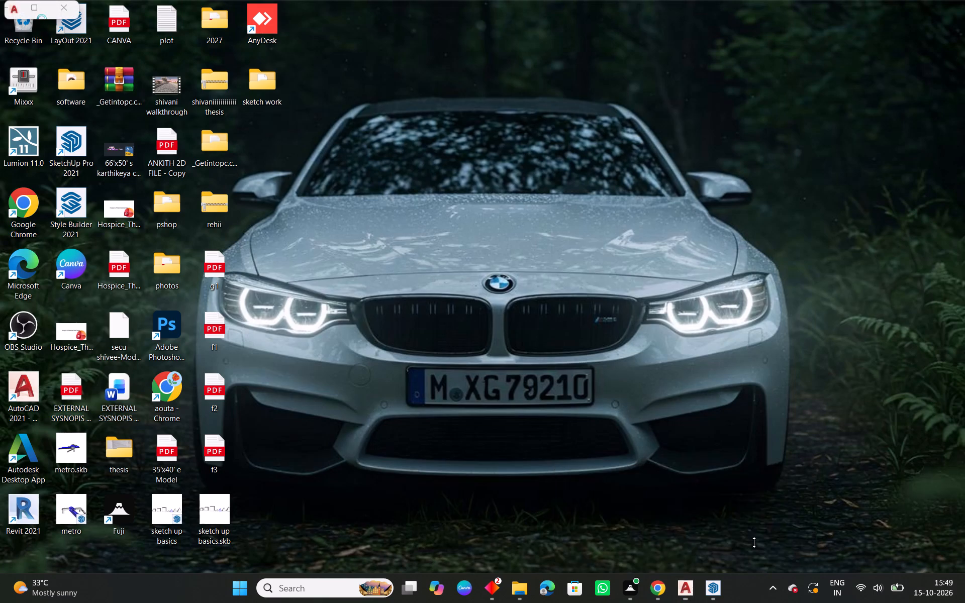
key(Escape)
Trim the left outer wall's inner line where the hall's lower wall and the children's bedroom lower wall join it.
scroll(492, 401, down, 2)
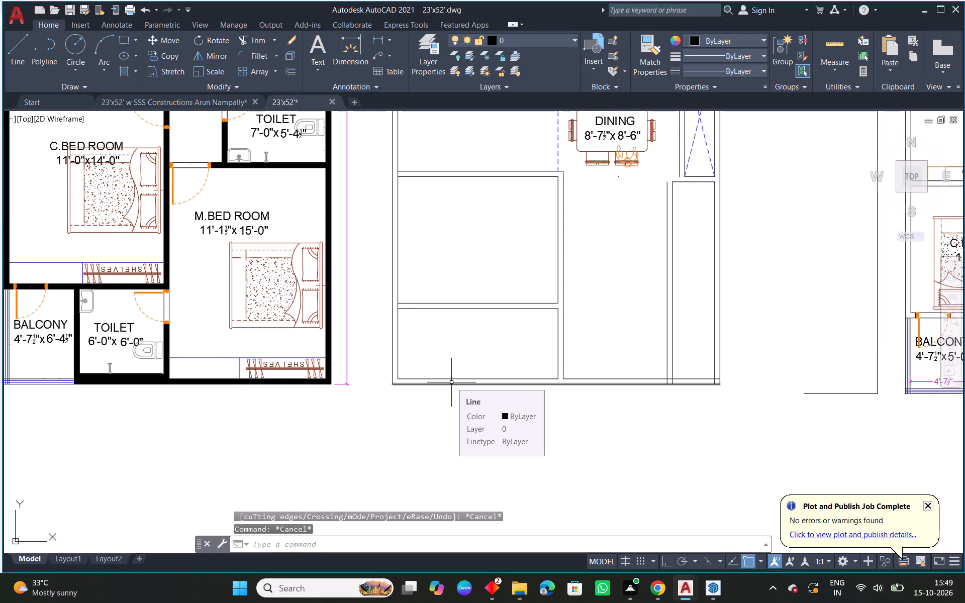
middle_drag(489, 362, 478, 385)
middle_drag(570, 344, 548, 386)
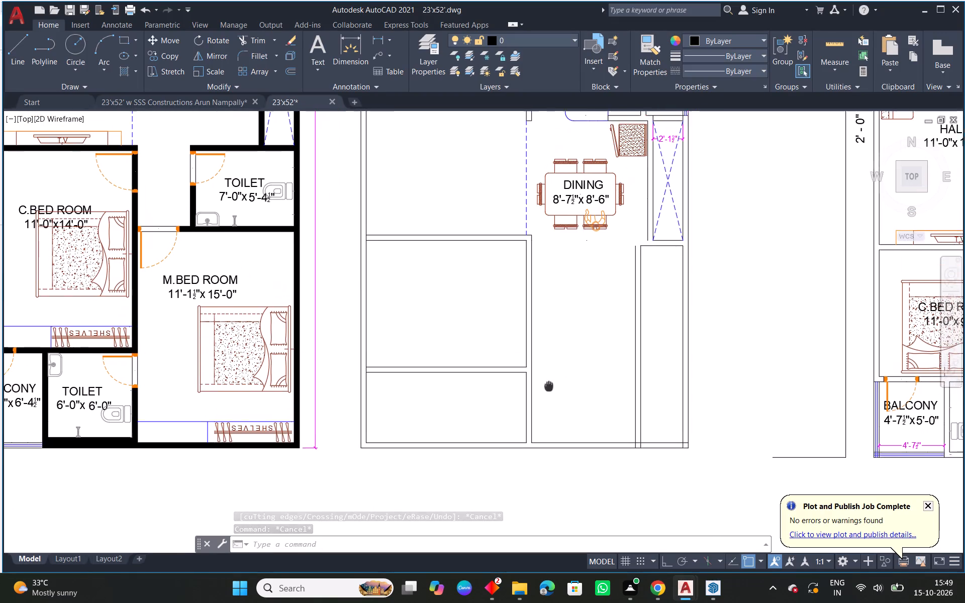
middle_drag(548, 386, 548, 387)
scroll(378, 241, up, 4)
key(t)
key(r)
key(space)
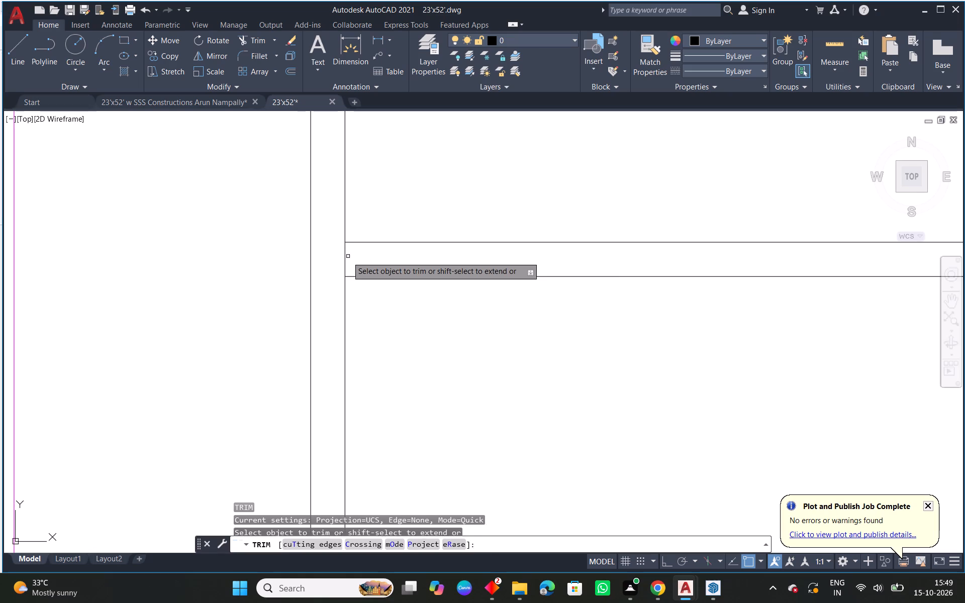
key(space)
click(346, 258)
scroll(428, 268, down, 3)
middle_drag(480, 344, 488, 216)
scroll(419, 365, up, 2)
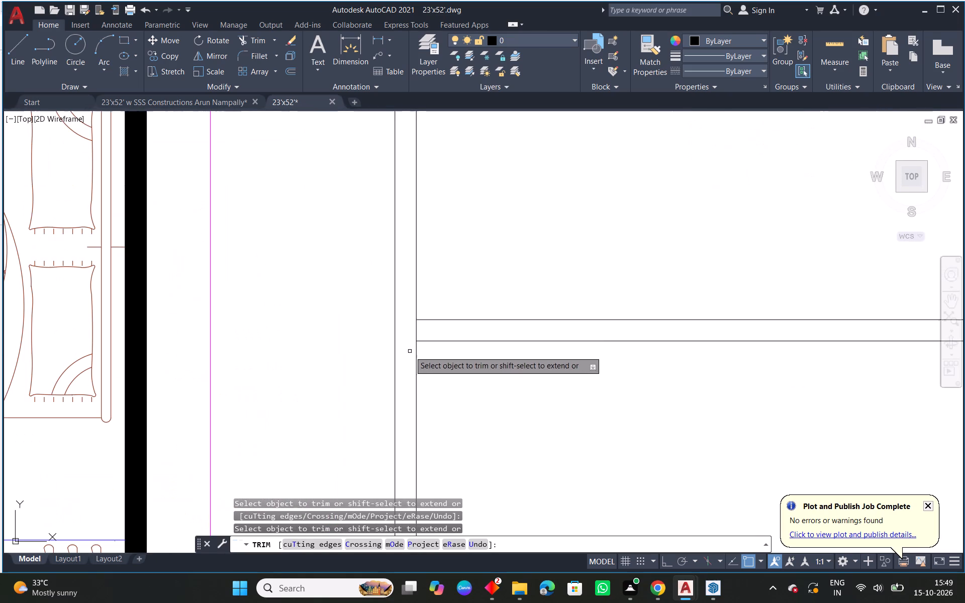
click(416, 332)
scroll(465, 354, down, 4)
middle_drag(641, 388, 561, 376)
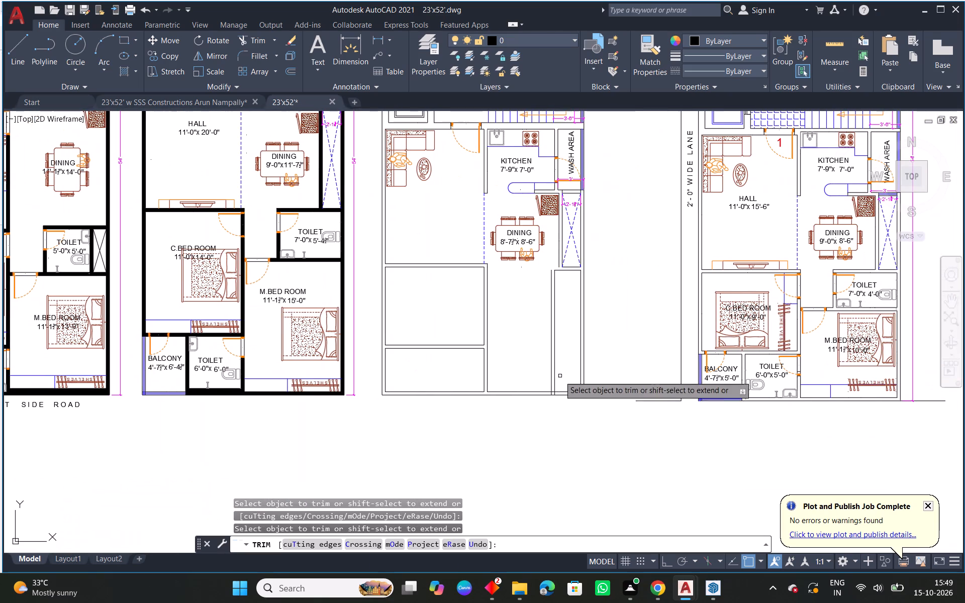
key(Escape)
Copy the T.V unit with its cabinet outline from the reference plan's hall onto the lower wall of the new plan's hall.
middle_drag(532, 355, 492, 388)
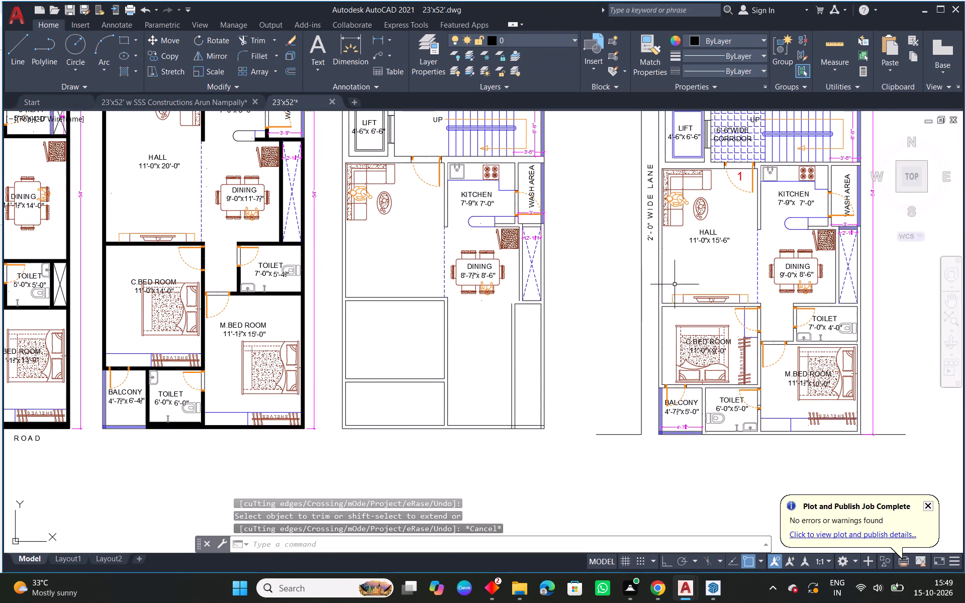
click(693, 296)
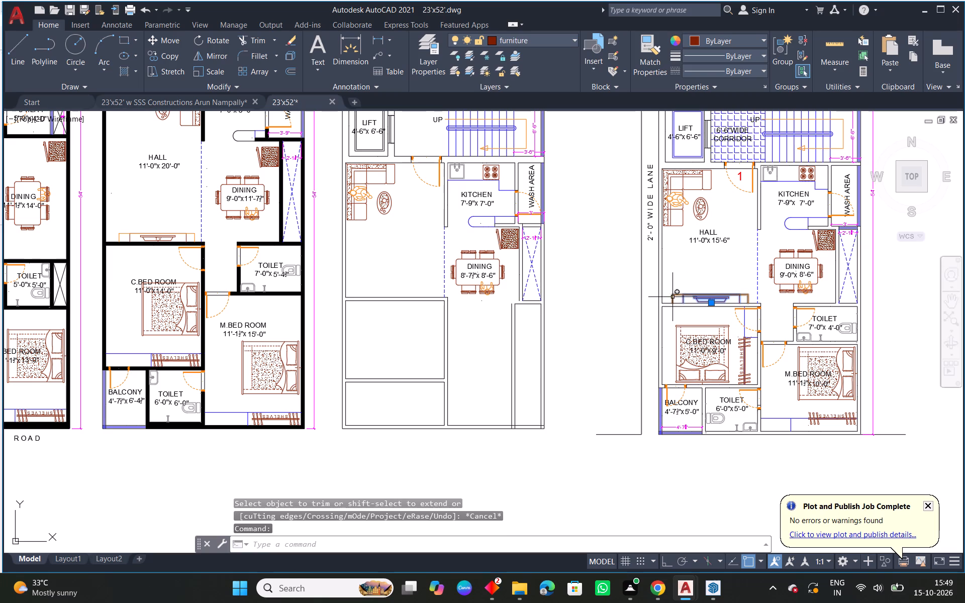
click(672, 297)
text(CO)
key(space)
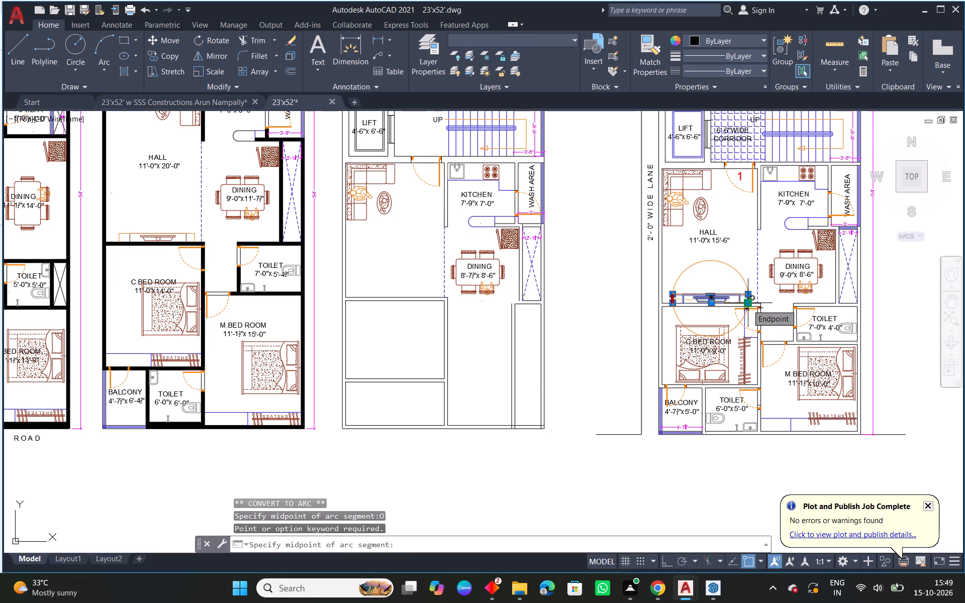
key(Escape)
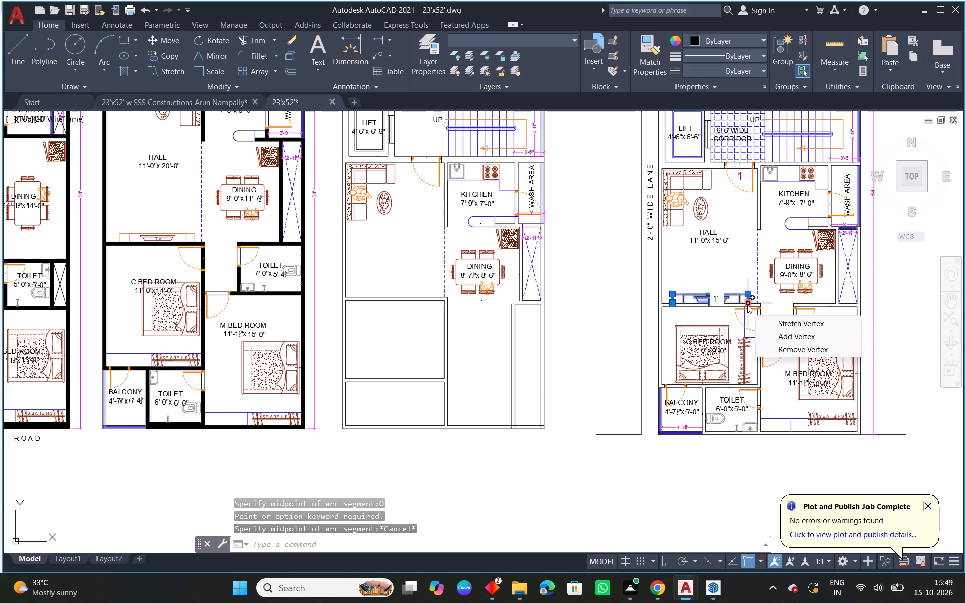
key(Escape)
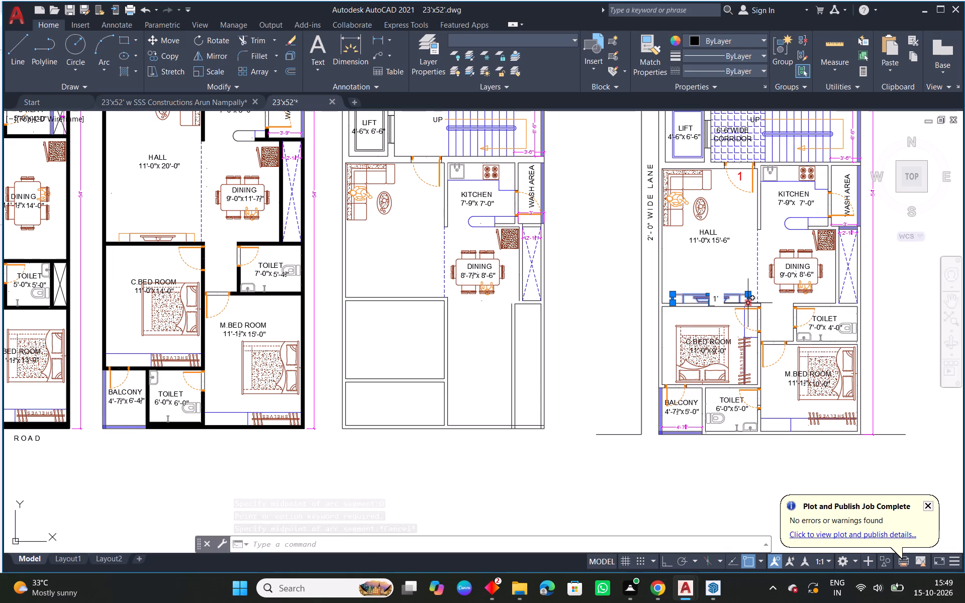
scroll(732, 302, up, 3)
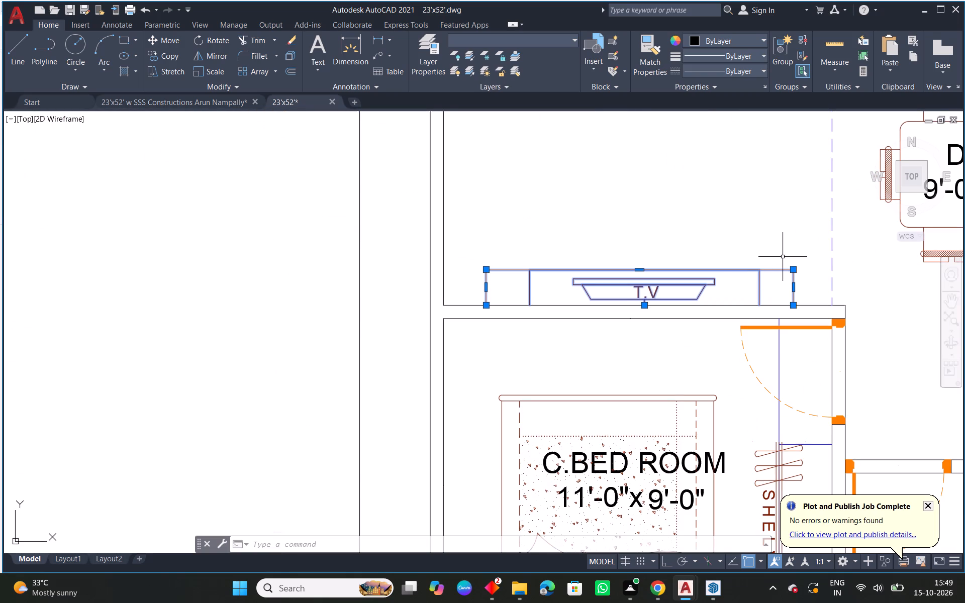
text(CO)
key(space)
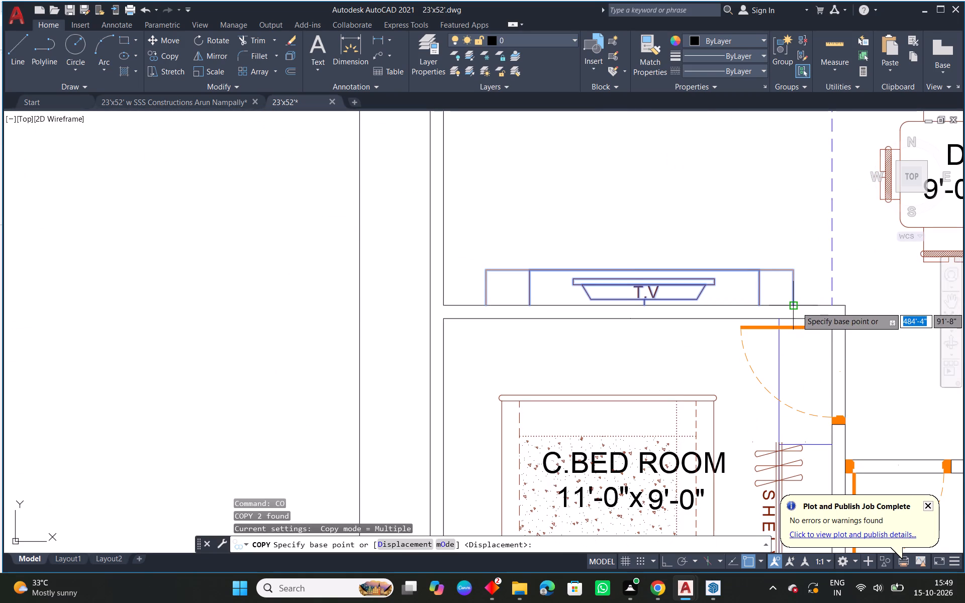
click(797, 307)
scroll(542, 244, down, 3)
middle_drag(500, 293, 757, 259)
scroll(516, 217, up, 3)
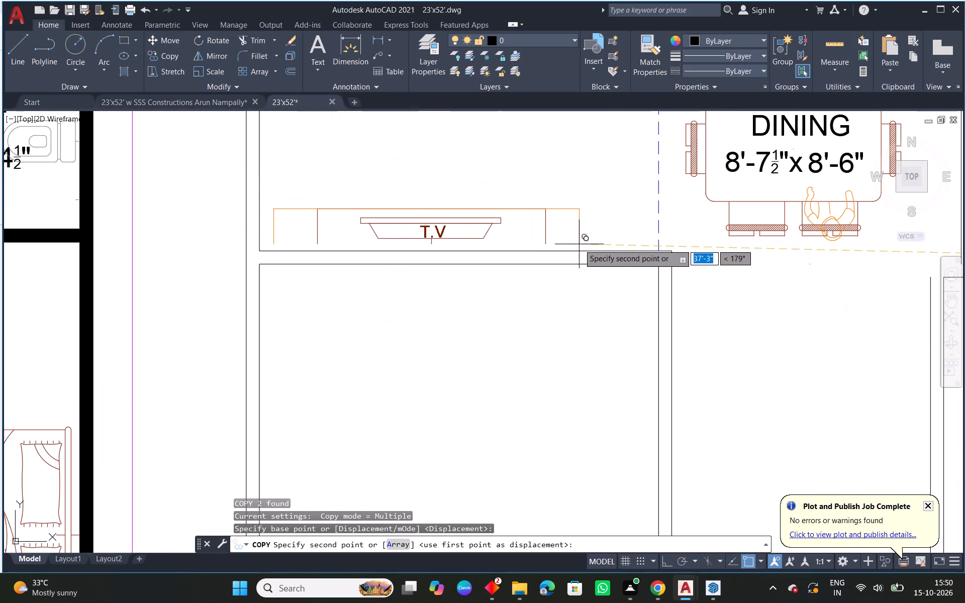
click(614, 250)
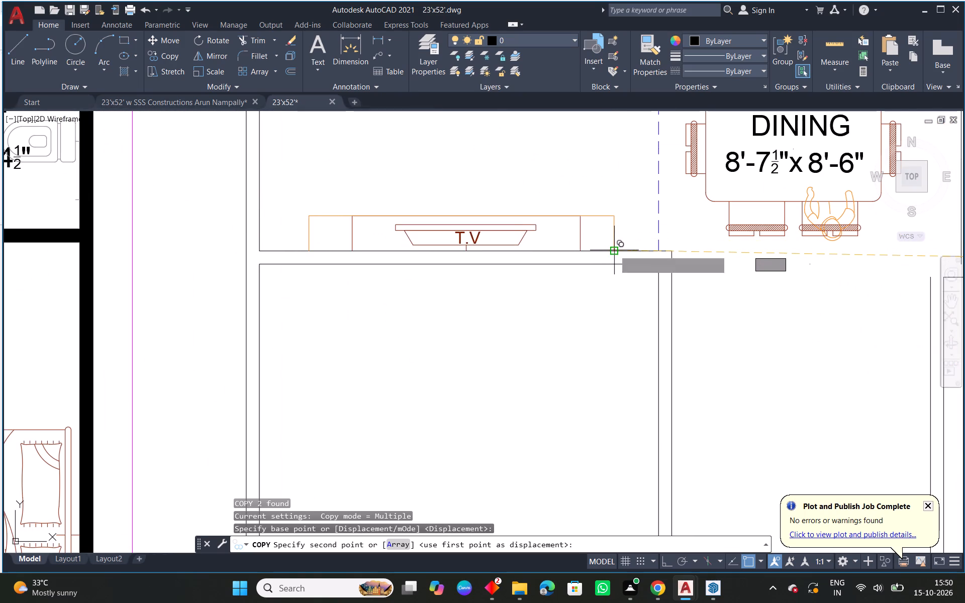
key(Escape)
Examine the furniture layouts of the neighbouring finished plans against the new plan.
scroll(615, 247, down, 2)
middle_drag(705, 251, 687, 255)
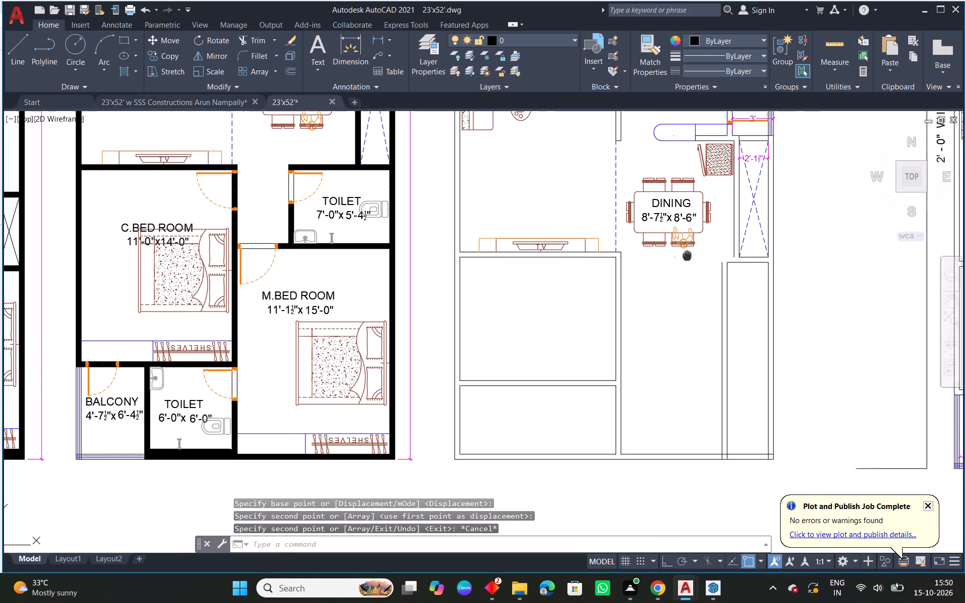
middle_drag(687, 255, 581, 387)
middle_drag(727, 365, 477, 337)
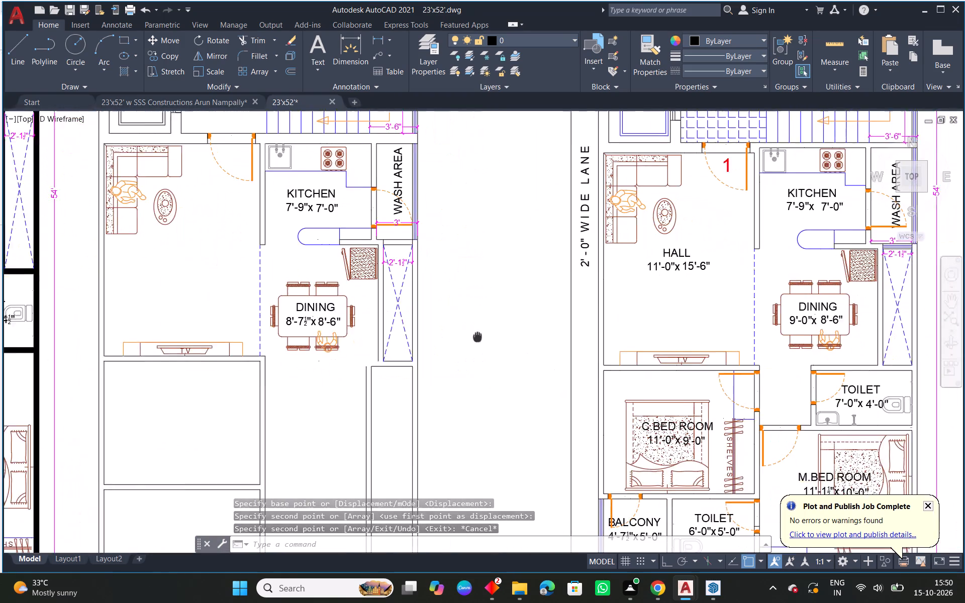
middle_drag(477, 337, 667, 204)
middle_drag(458, 248, 738, 278)
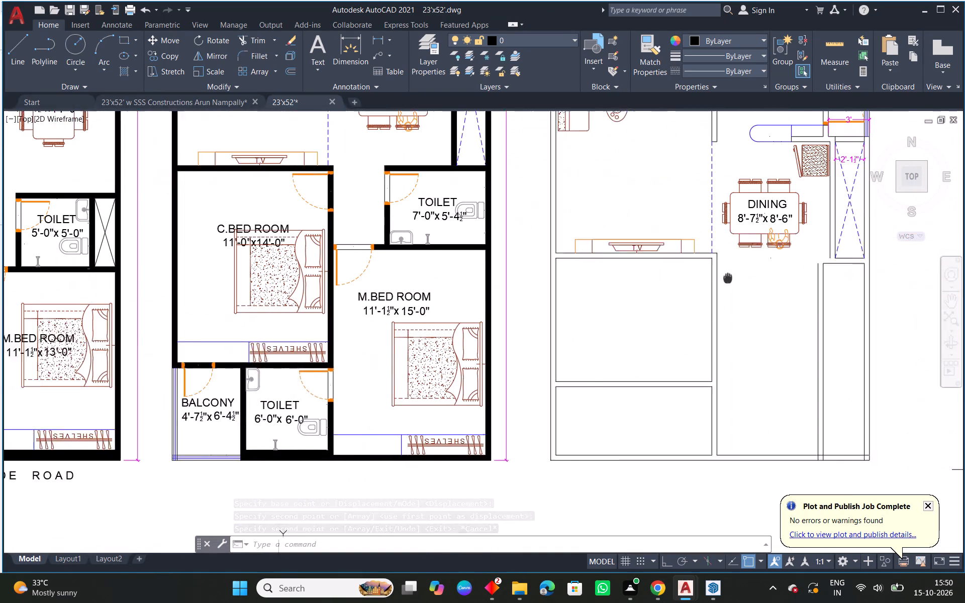
middle_drag(738, 278, 763, 276)
middle_drag(473, 319, 573, 490)
middle_drag(500, 258, 503, 406)
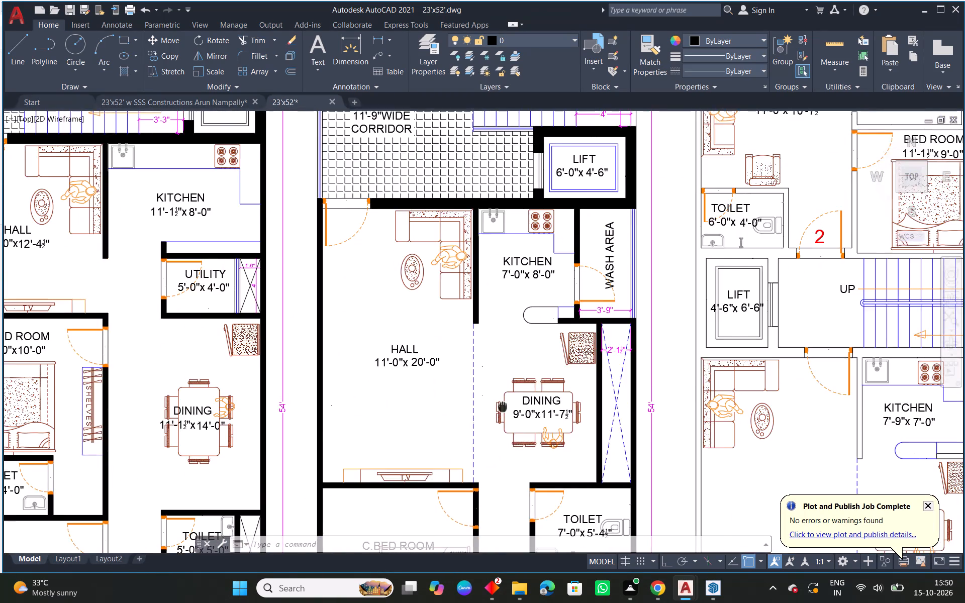
middle_drag(503, 406, 639, 341)
scroll(639, 341, down, 1)
middle_drag(467, 345, 478, 298)
scroll(478, 298, down, 2)
middle_drag(633, 318, 514, 316)
Copy the armchair from the 10'-0"x12'-0" hall in the SSS Constructions drawing and paste it into the new plan's lower hall.
click(162, 102)
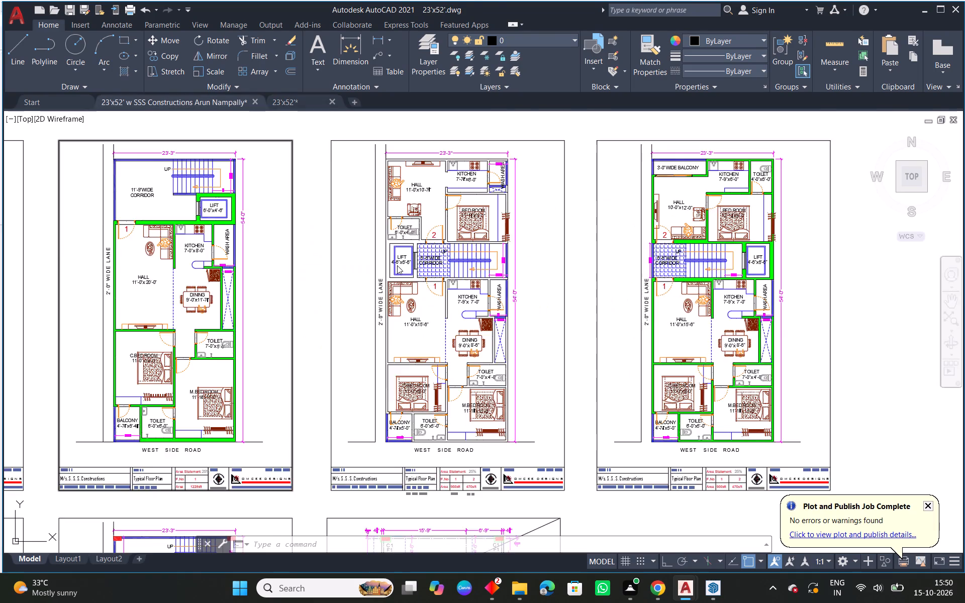
scroll(409, 281, up, 2)
scroll(477, 297, down, 2)
middle_drag(631, 385, 571, 331)
scroll(672, 180, up, 2)
click(692, 186)
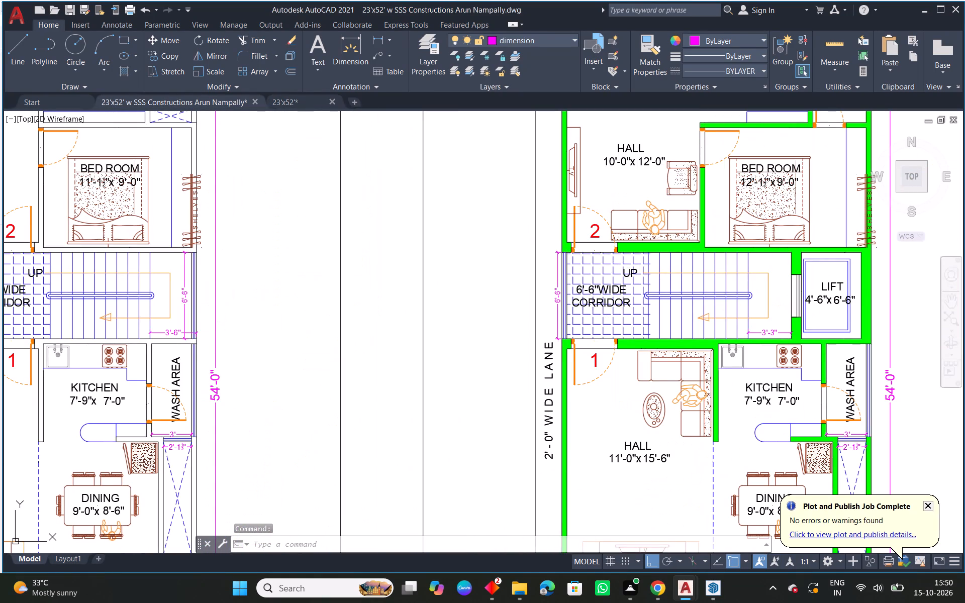
key(ctrl+c)
click(280, 100)
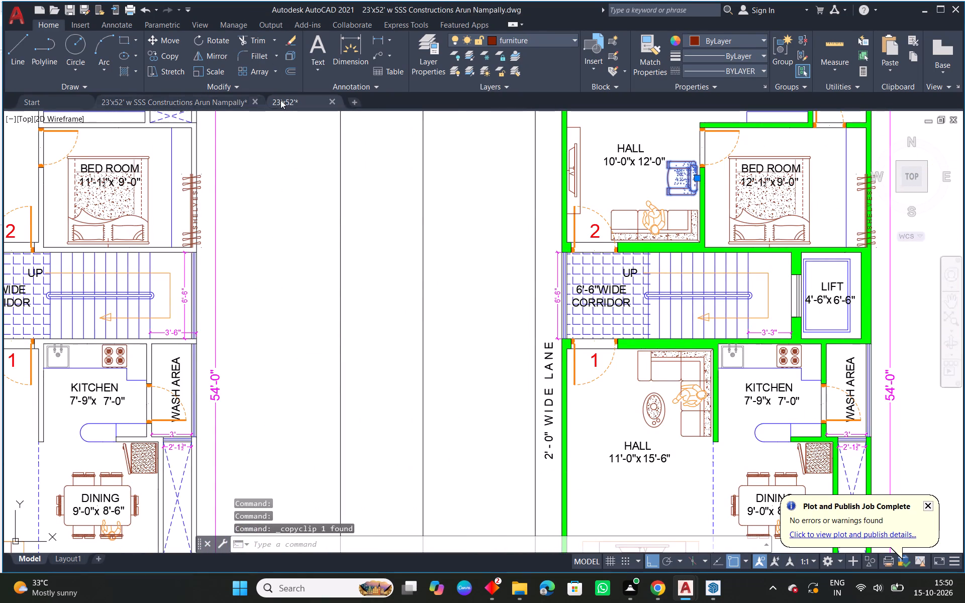
middle_drag(584, 272, 522, 282)
scroll(530, 278, up, 3)
middle_drag(424, 330, 554, 279)
scroll(554, 278, down, 2)
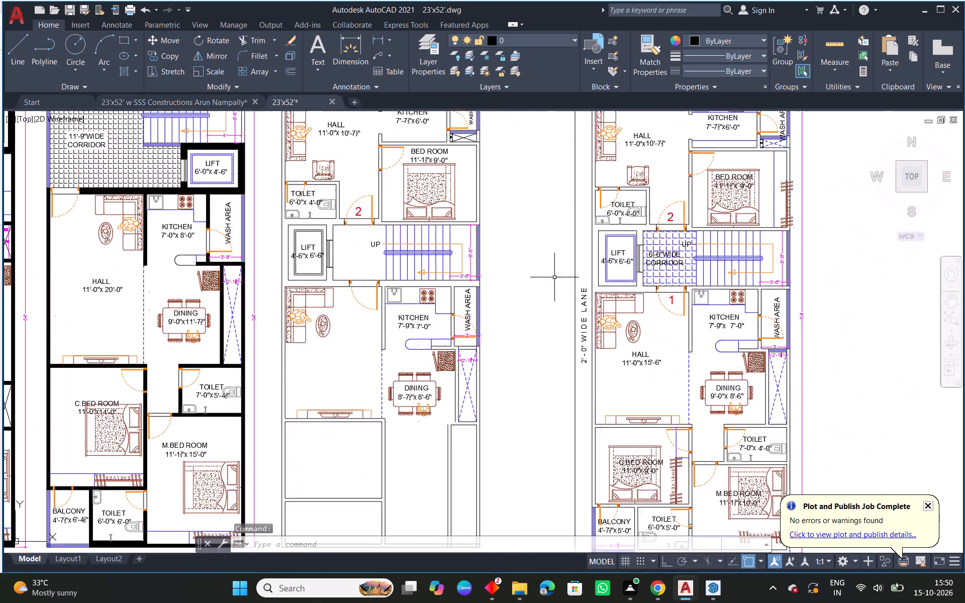
scroll(399, 350, up, 2)
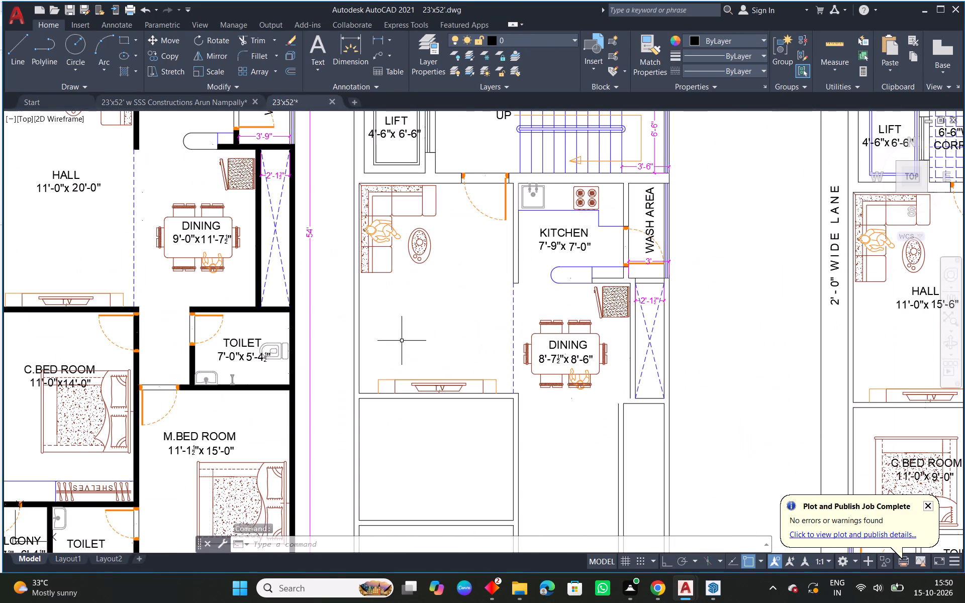
key(ctrl+v)
scroll(372, 335, up, 3)
click(374, 332)
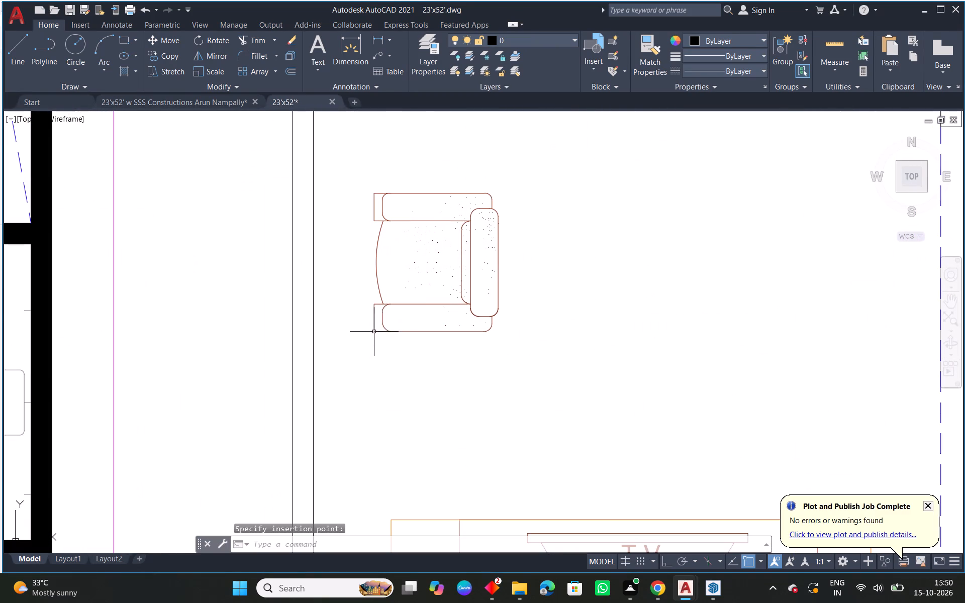
key(Escape)
Rotate the pasted armchair 180 degrees so its back faces the hall's left wall.
click(430, 303)
text(RO)
key(space)
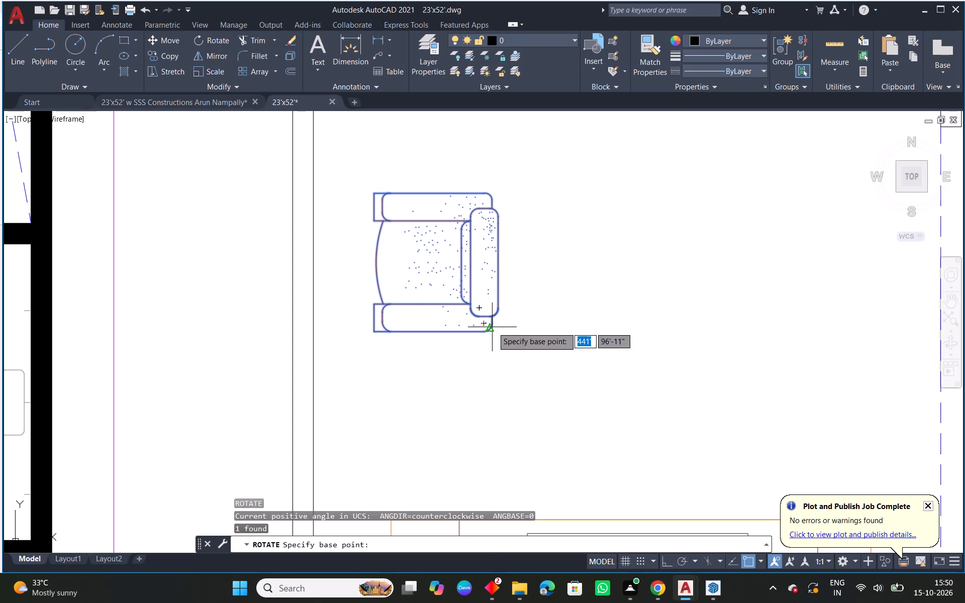
click(494, 326)
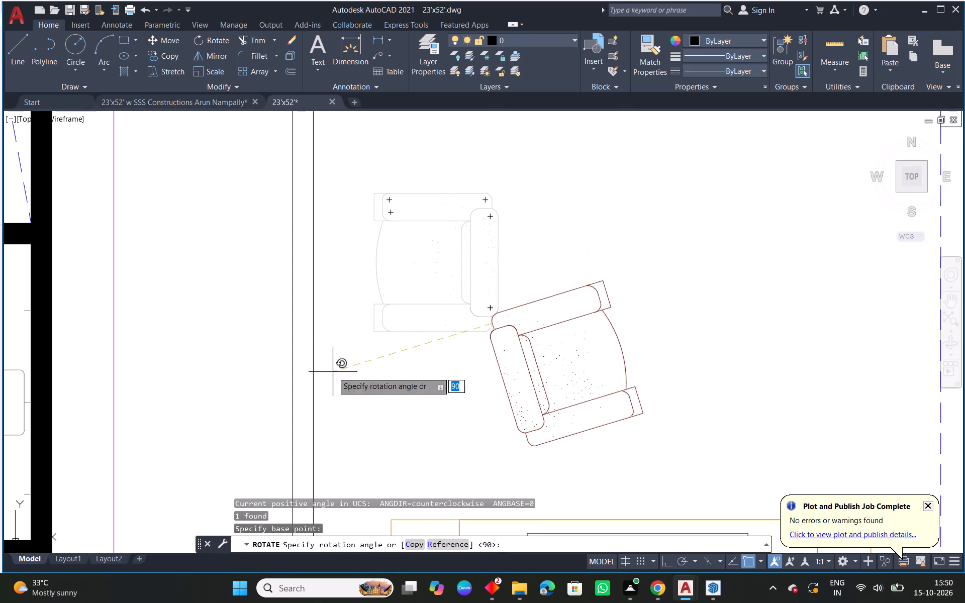
click(312, 324)
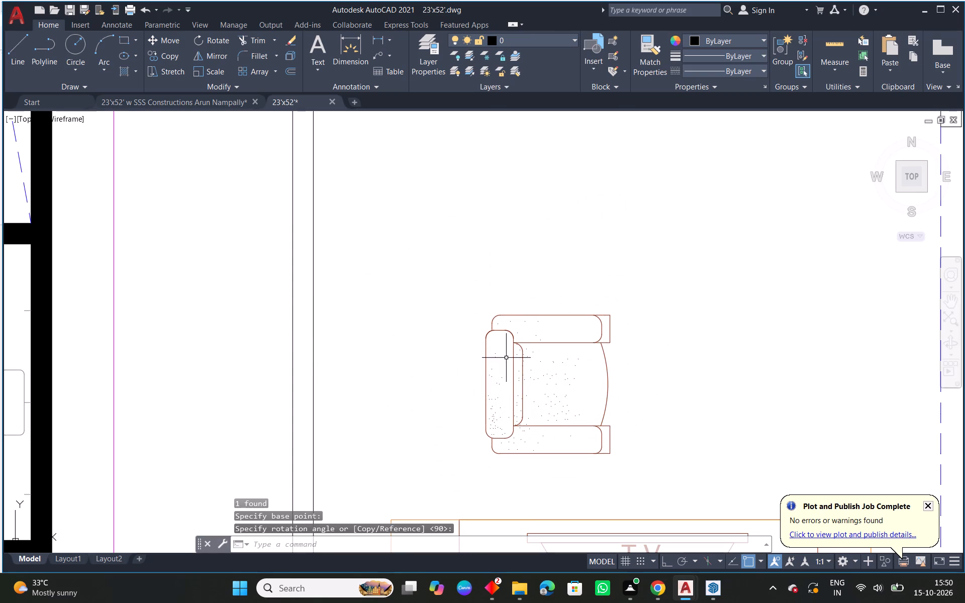
Move the armchair by its back against the hall's left wall, just below the sofa.
click(514, 366)
click(487, 386)
scroll(370, 215, down, 2)
middle_drag(371, 222, 384, 305)
scroll(372, 285, up, 1)
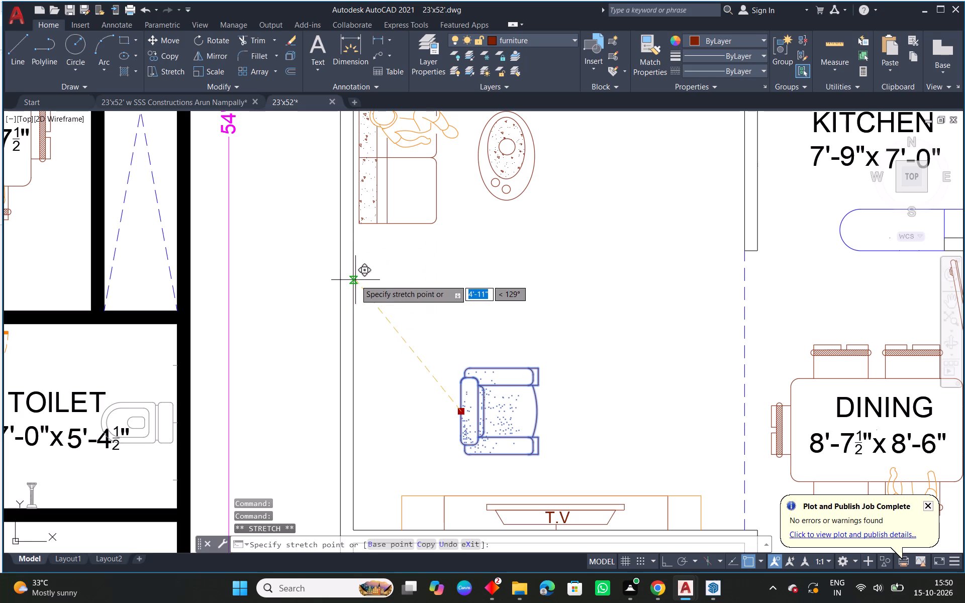
click(360, 281)
key(Escape)
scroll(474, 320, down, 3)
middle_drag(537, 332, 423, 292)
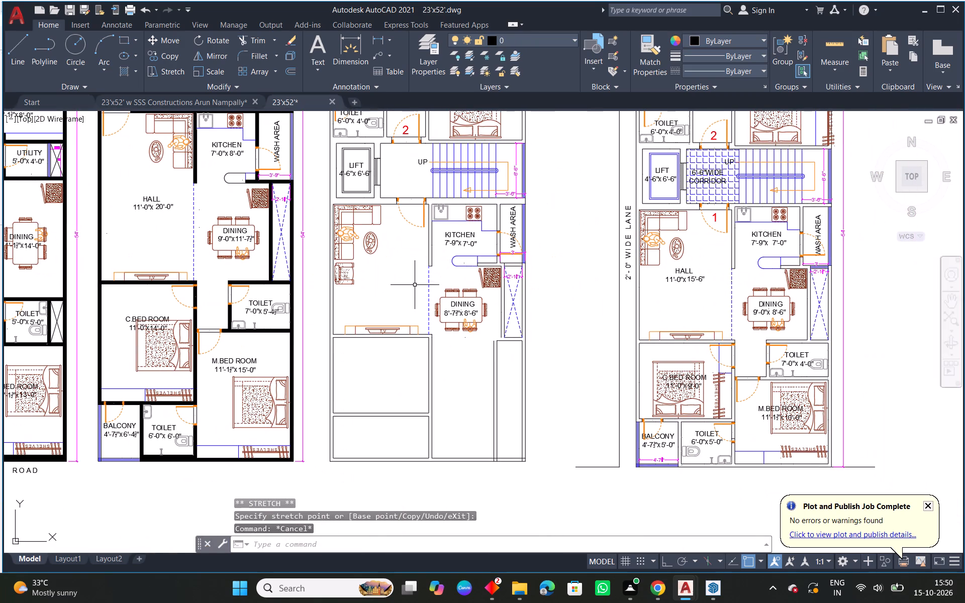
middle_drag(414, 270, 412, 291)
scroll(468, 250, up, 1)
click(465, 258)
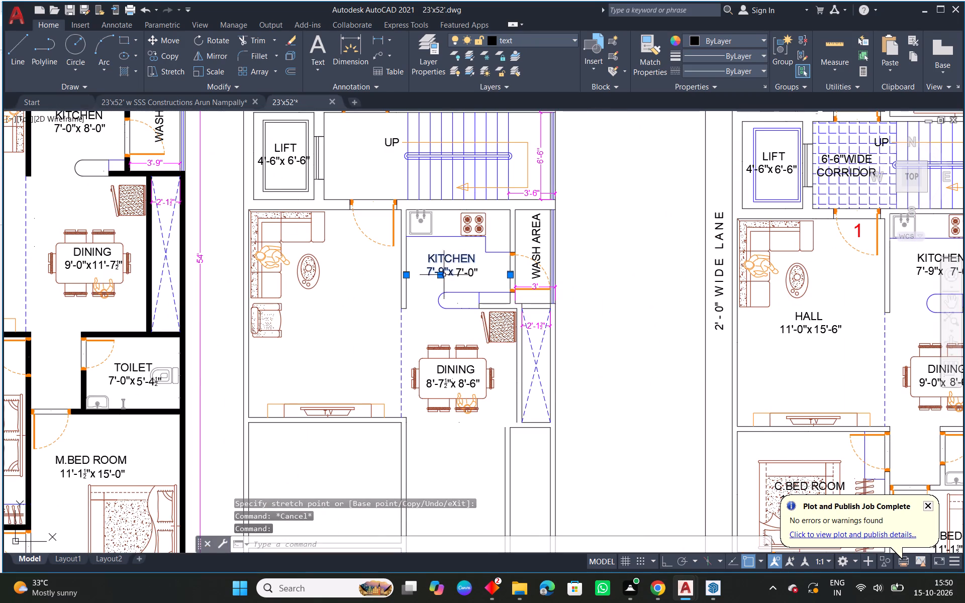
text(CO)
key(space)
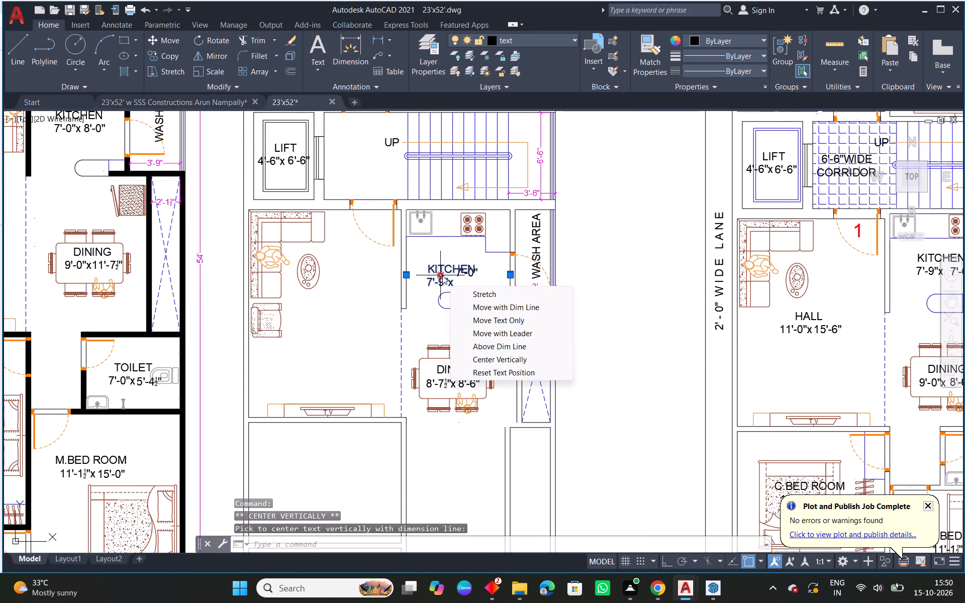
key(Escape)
Realign the kitchen label by moving the 7'-0" text down beside 7'-9"x and nudging the KITCHEN text slightly up.
scroll(466, 272, up, 3)
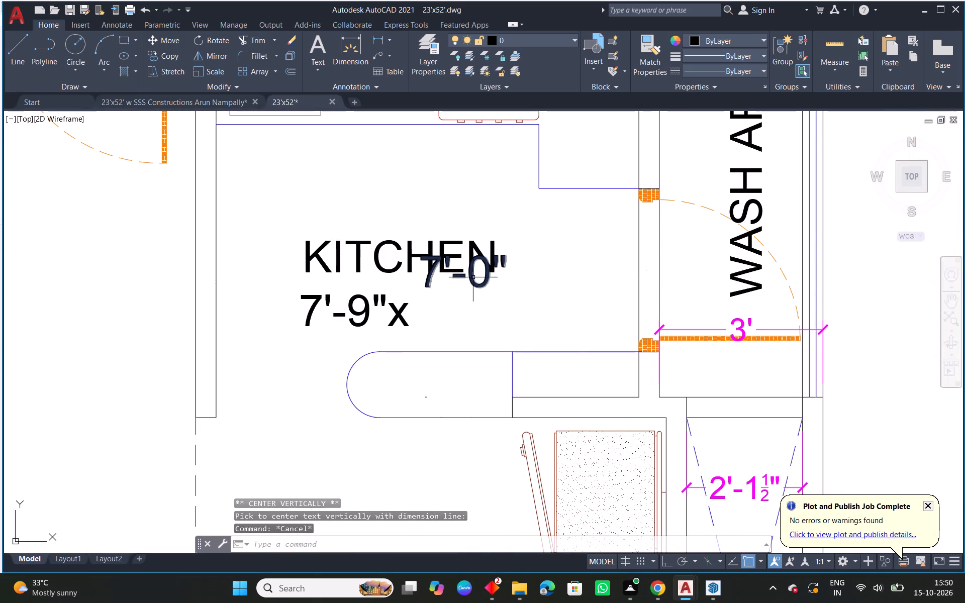
click(473, 277)
click(462, 270)
click(463, 307)
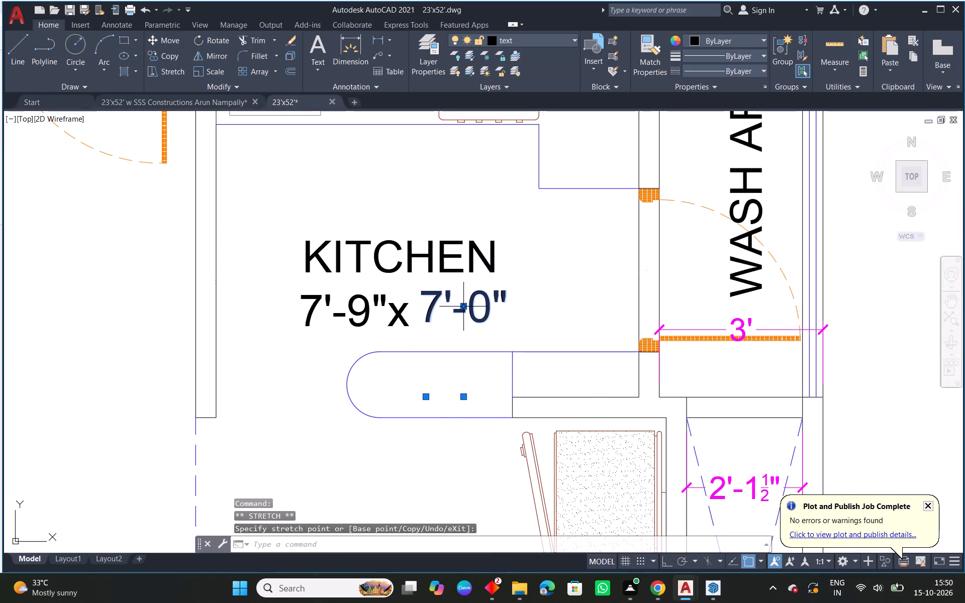
key(Escape)
click(398, 315)
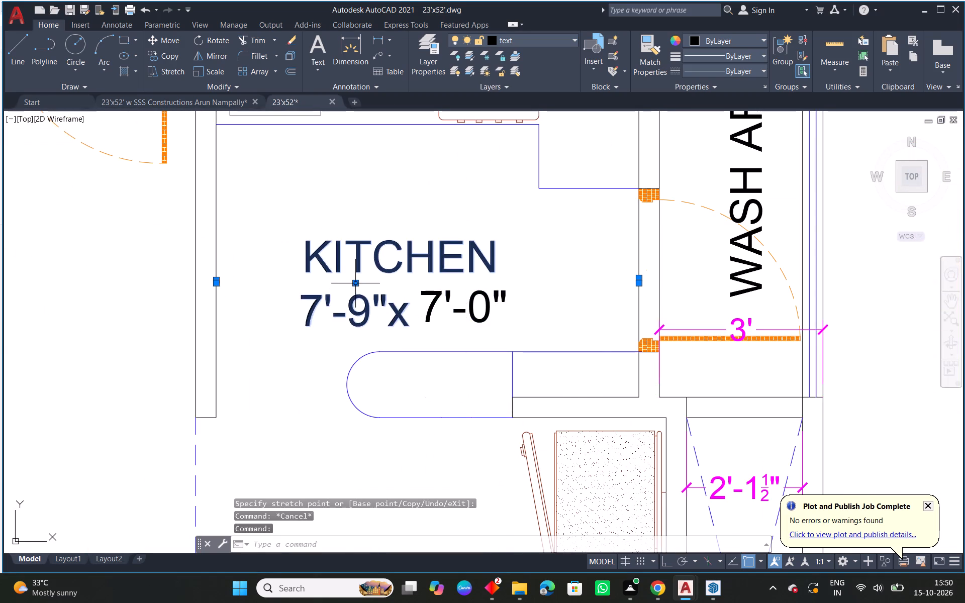
click(354, 283)
click(351, 274)
key(Escape)
Copy the KITCHEN 7'-9"x dimension label into the hall beside the armchair.
click(364, 301)
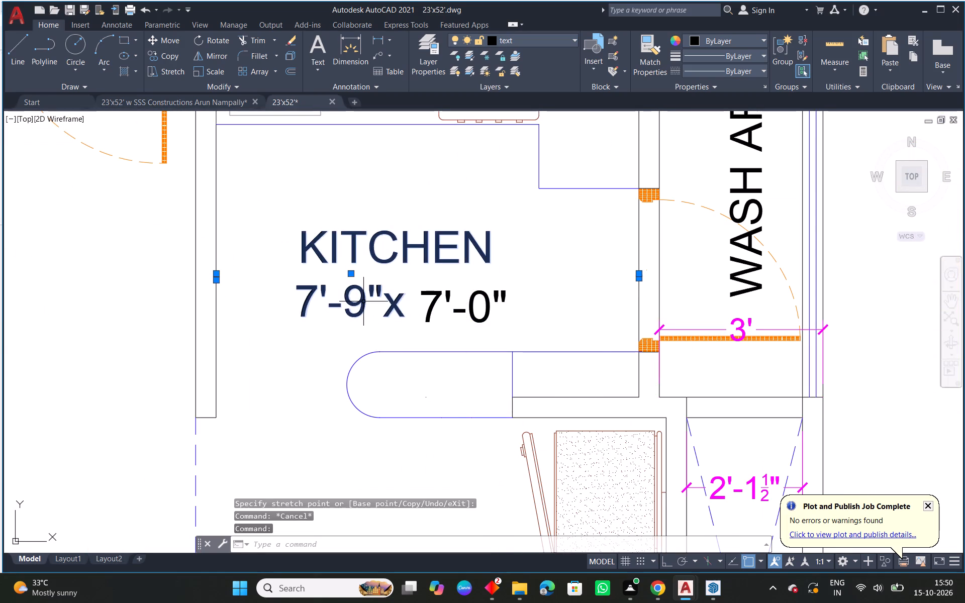
key(c)
text(O)
key(space)
click(363, 301)
scroll(254, 285, down, 3)
middle_drag(219, 377, 419, 309)
scroll(343, 281, up, 2)
click(338, 275)
key(Escape)
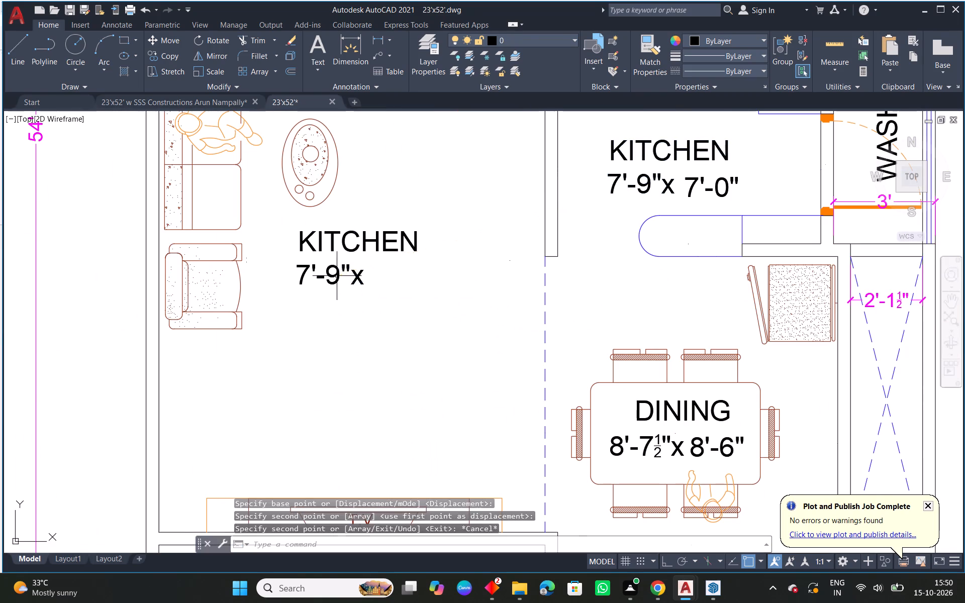
Stretch the copied width dimension in the hall from the left wall's inner face to the kitchen wall line, giving 11'-4½"x.
click(333, 278)
scroll(243, 264, up, 2)
click(252, 250)
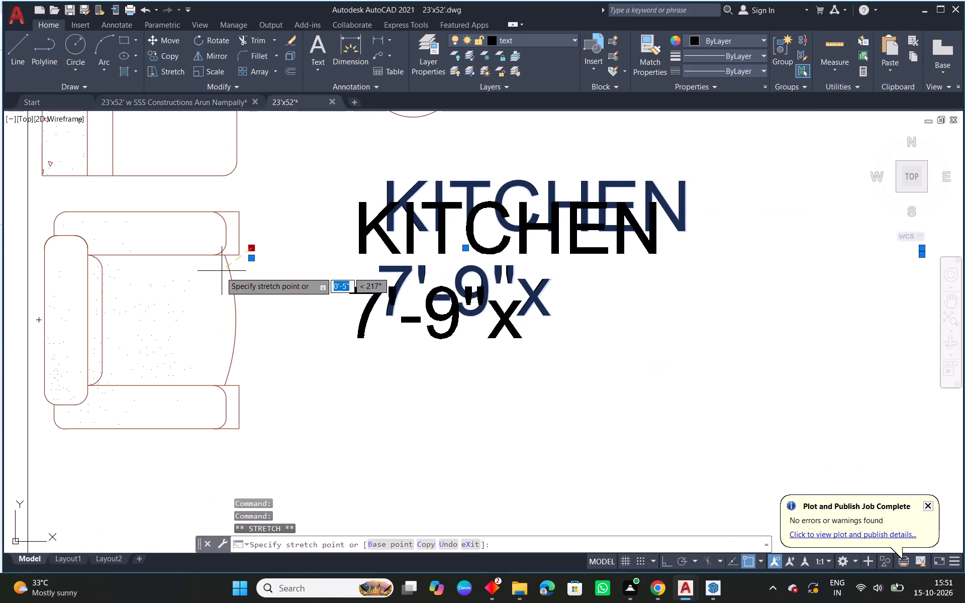
key(Escape)
click(253, 259)
scroll(240, 265, down, 2)
middle_drag(247, 270, 320, 270)
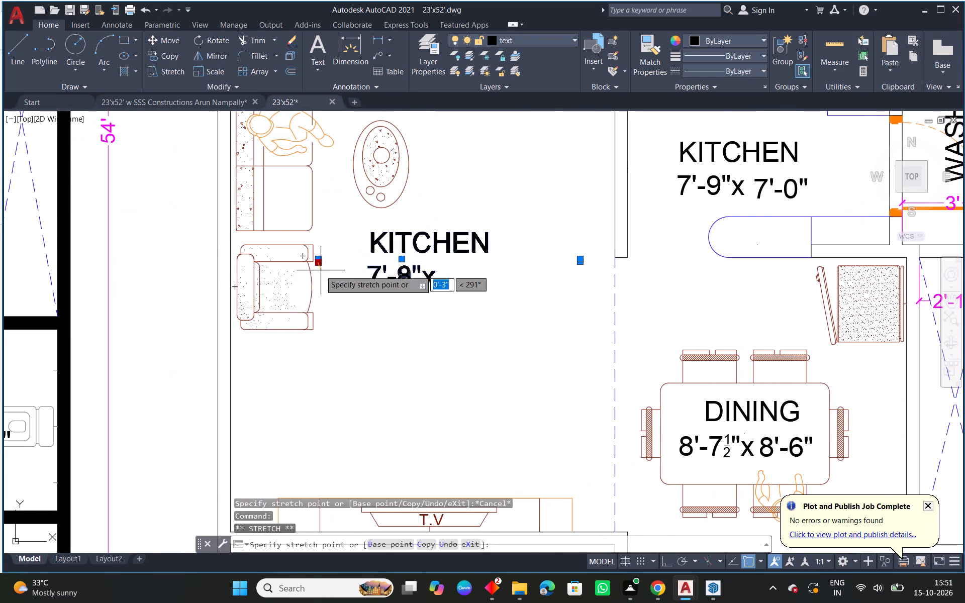
scroll(230, 258, up, 1)
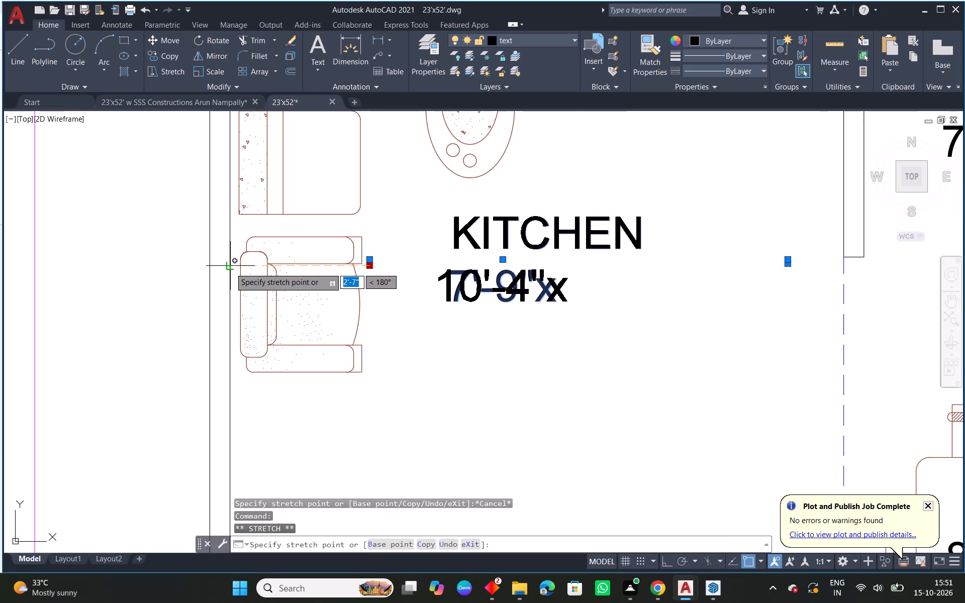
click(230, 268)
middle_drag(520, 294, 371, 284)
scroll(619, 257, up, 1)
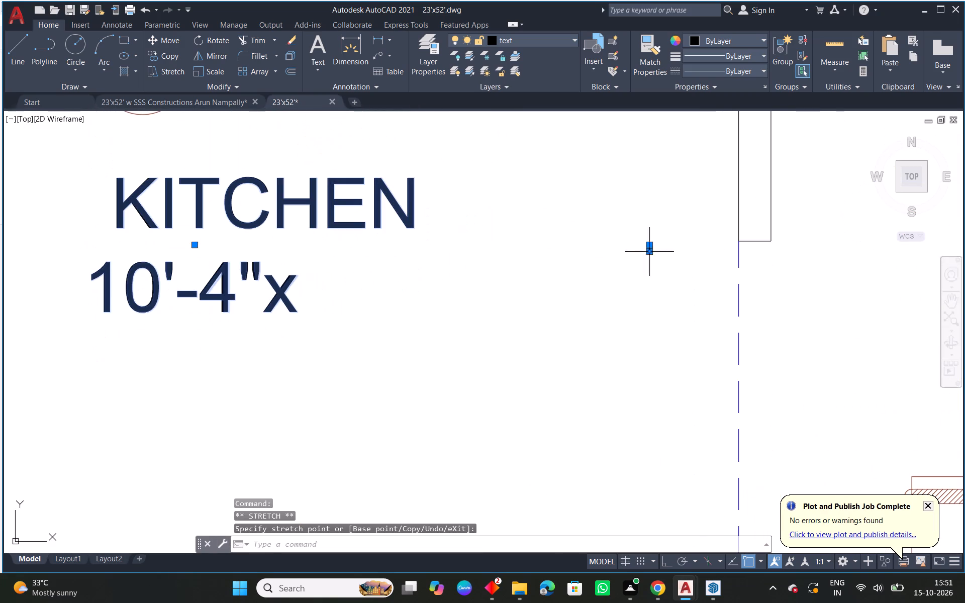
click(648, 246)
key(Escape)
click(649, 255)
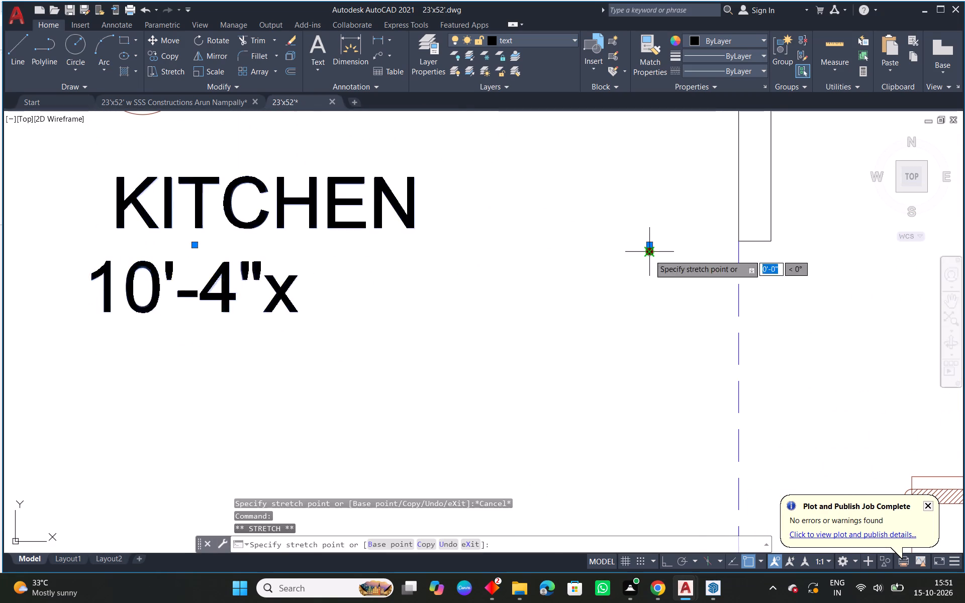
click(737, 239)
scroll(538, 312, down, 3)
key(Escape)
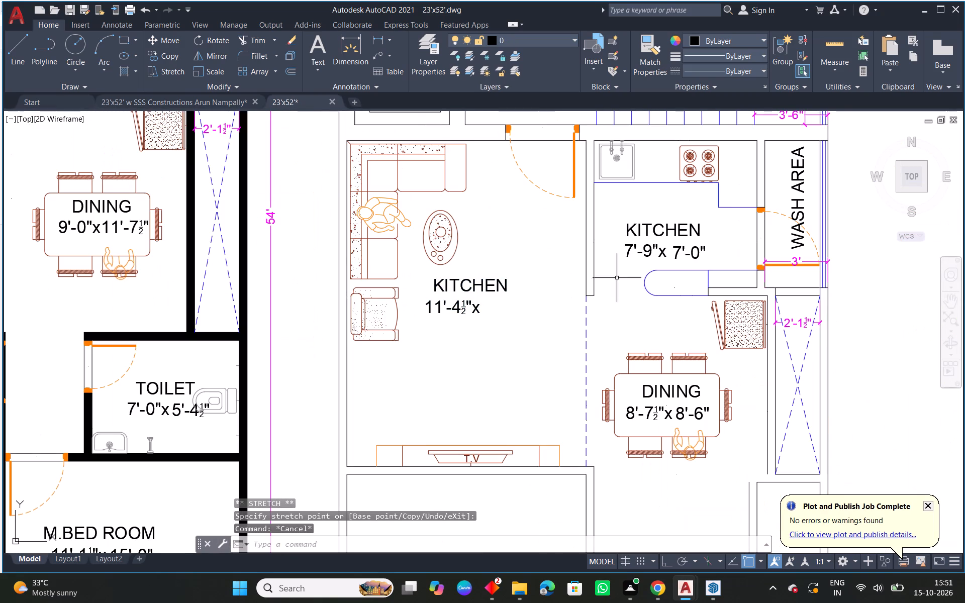
Copy the kitchen's 7'-0" dimension text into the hall, right after the 11'-4½"x text.
click(677, 252)
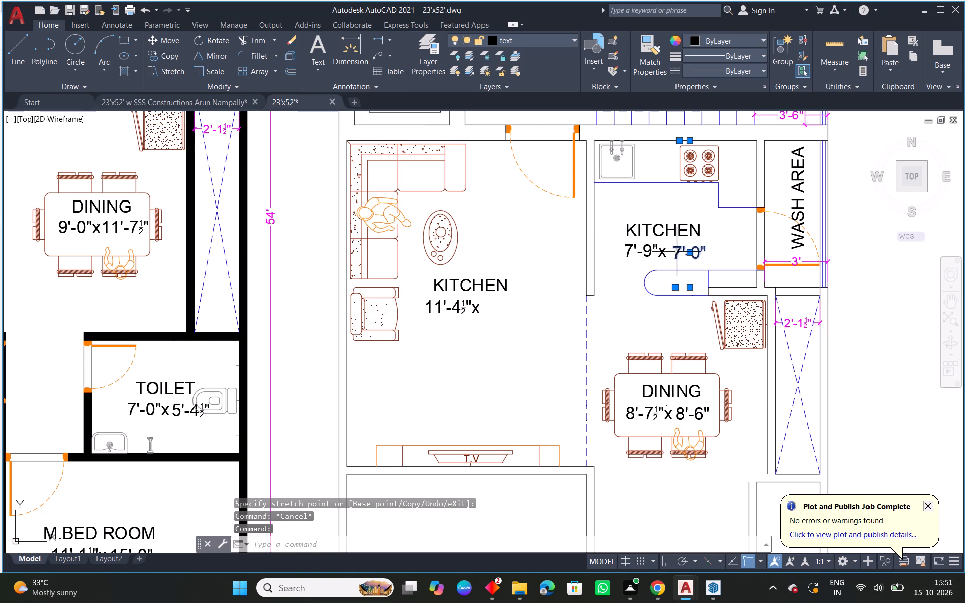
text(CO)
key(space)
click(684, 252)
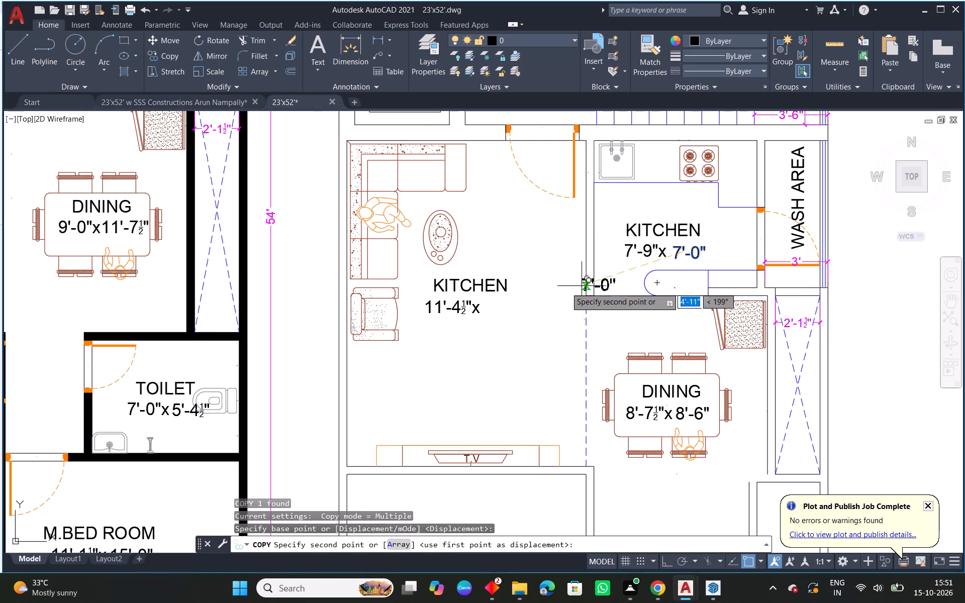
scroll(491, 301, up, 2)
click(497, 313)
key(Escape)
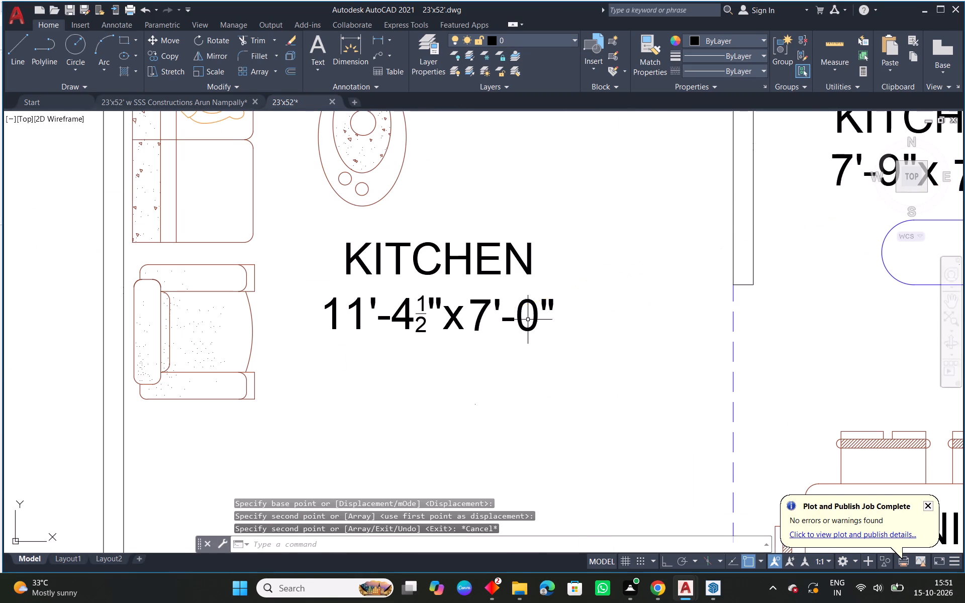
Stretch the copied depth dimension between the hall's top wall and the wall behind the T.V unit, giving 15'-6".
scroll(528, 320, down, 1)
click(528, 324)
middle_drag(565, 252, 566, 368)
click(504, 256)
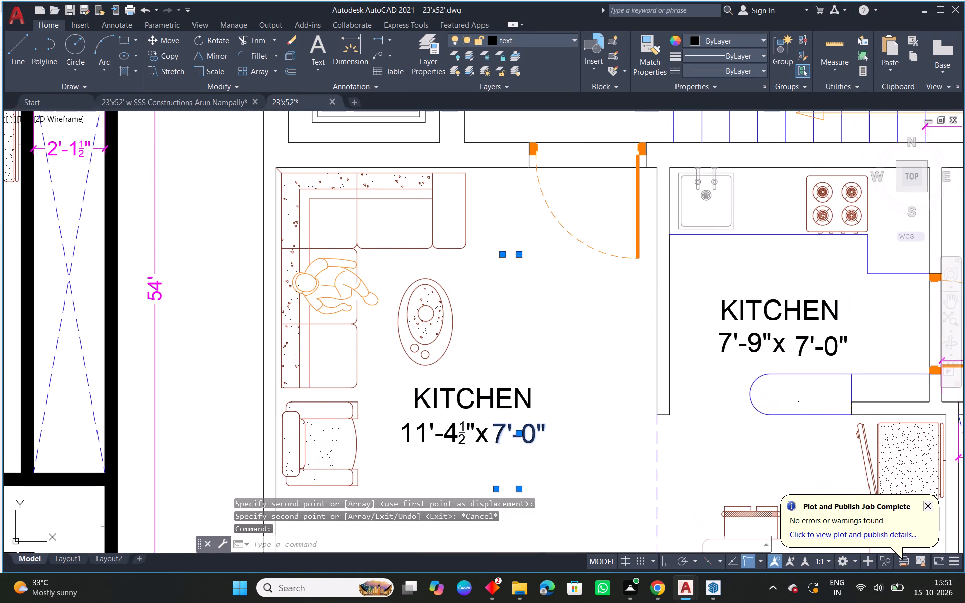
click(505, 167)
scroll(526, 316, down, 1)
middle_drag(566, 408, 568, 402)
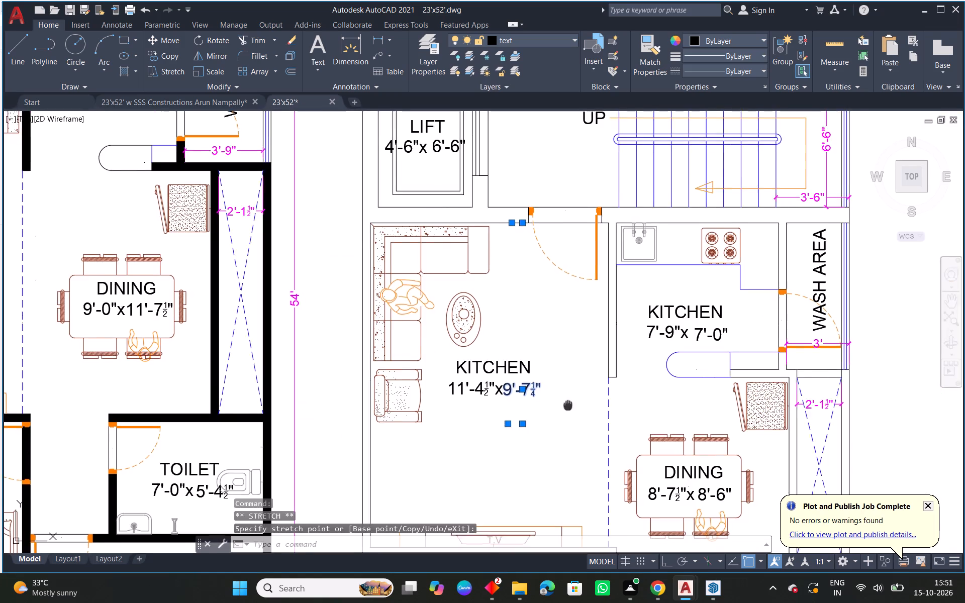
middle_drag(568, 402, 570, 273)
click(509, 293)
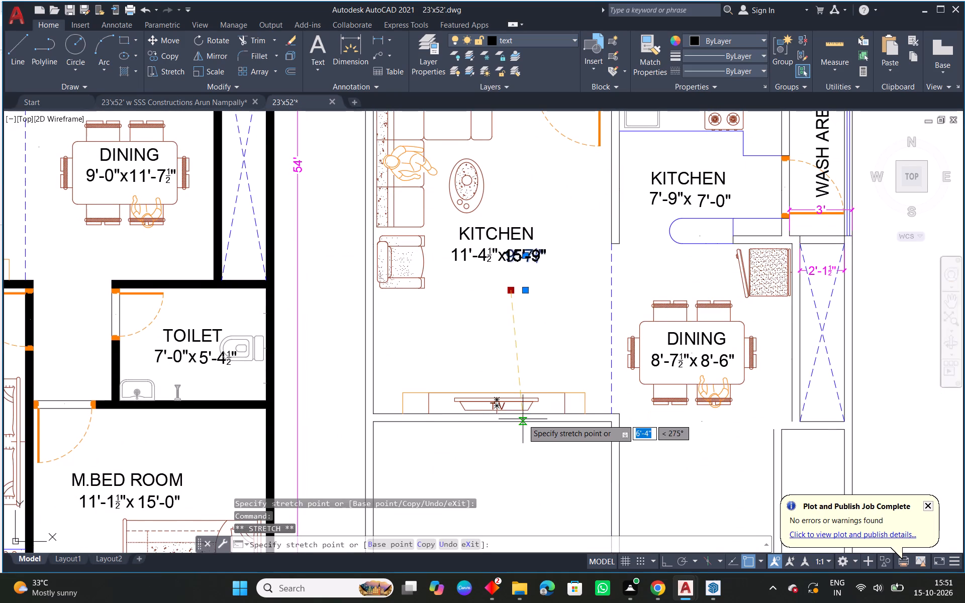
click(509, 415)
middle_drag(541, 266, 522, 324)
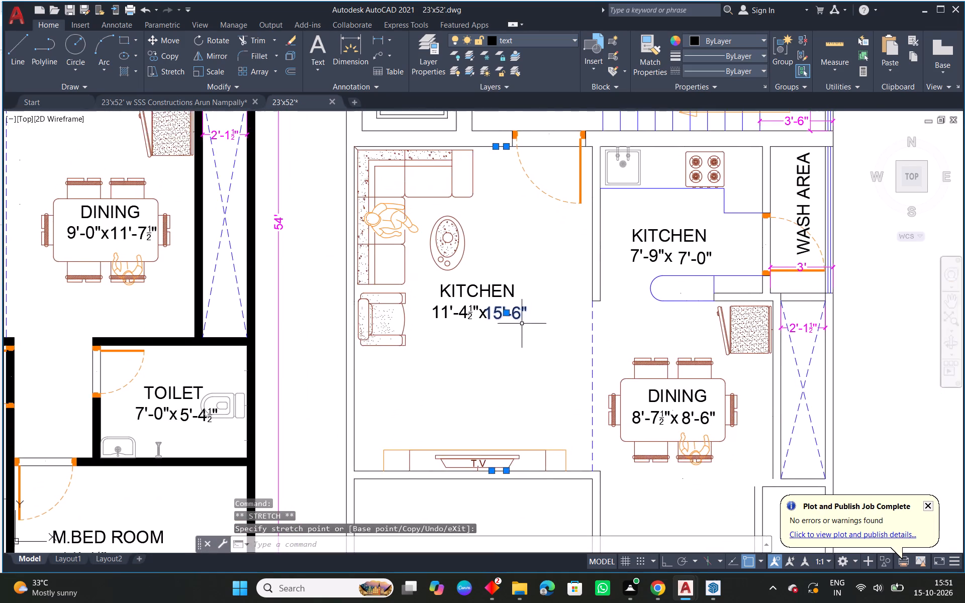
scroll(512, 319, up, 3)
click(484, 295)
click(507, 296)
key(Escape)
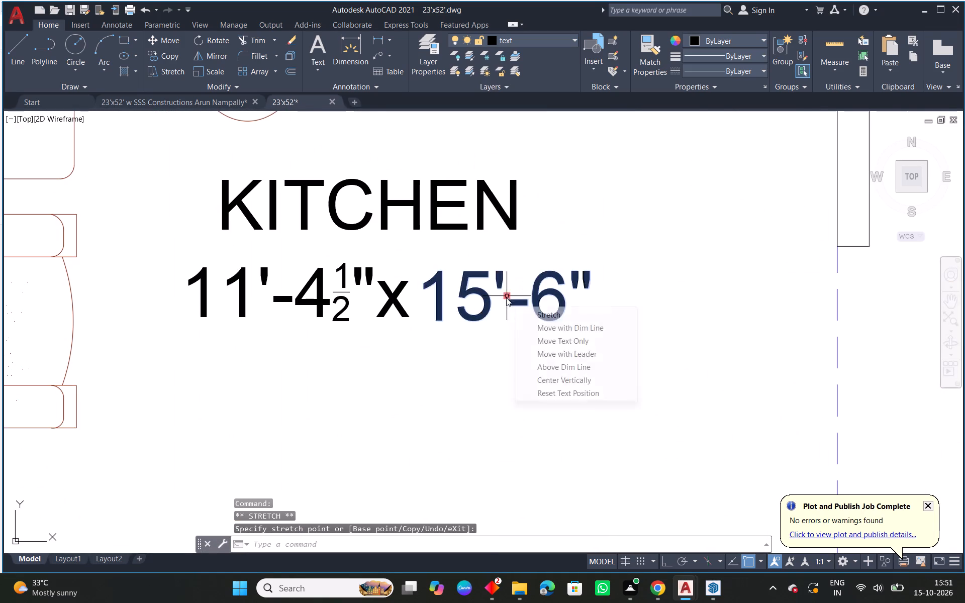
scroll(466, 312, down, 2)
Change the room name in the hall's copied label from KITCHEN to HALL.
text(ED)
key(space)
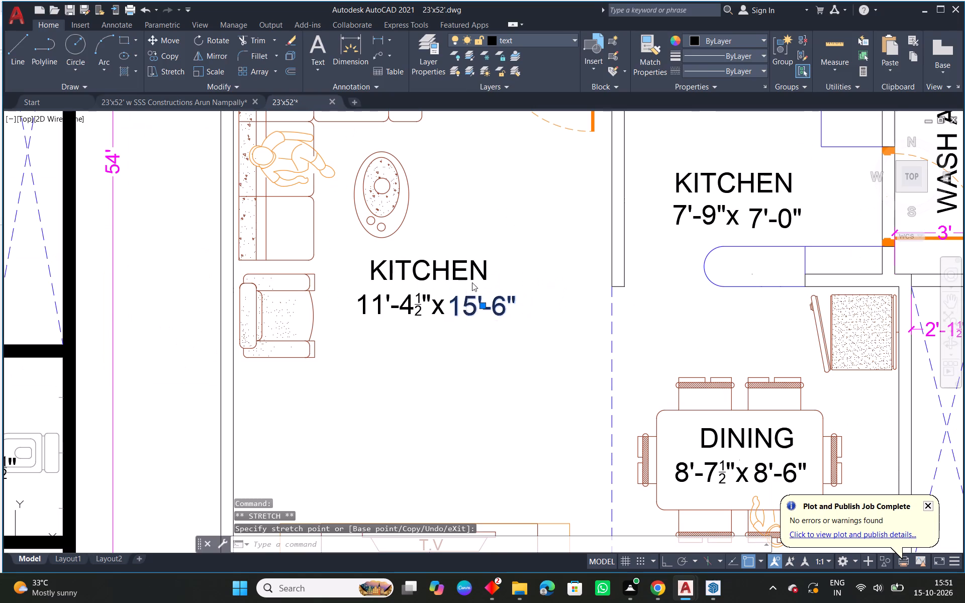
key(Escape)
click(486, 269)
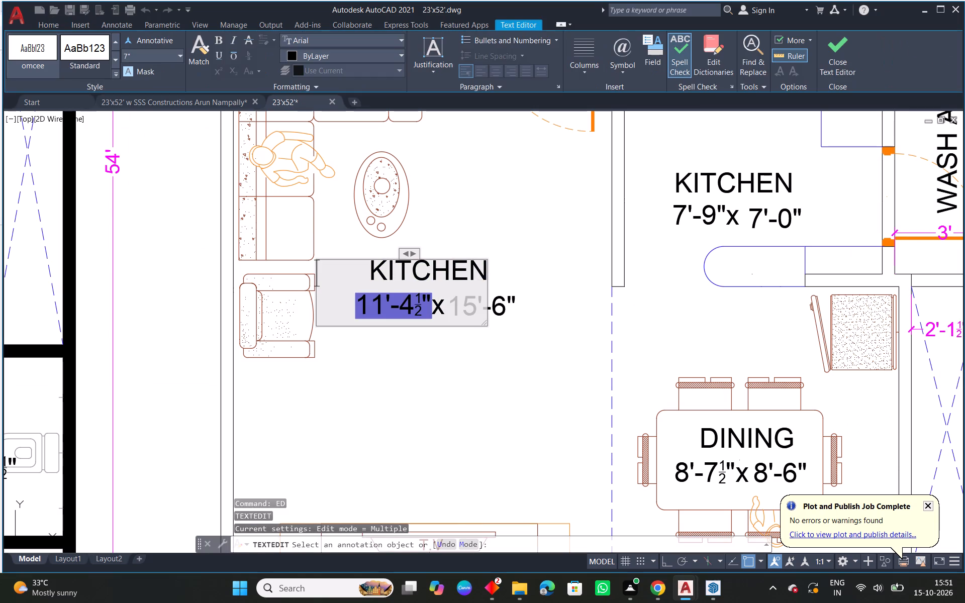
drag(489, 273, 367, 267)
key(BackSpace)
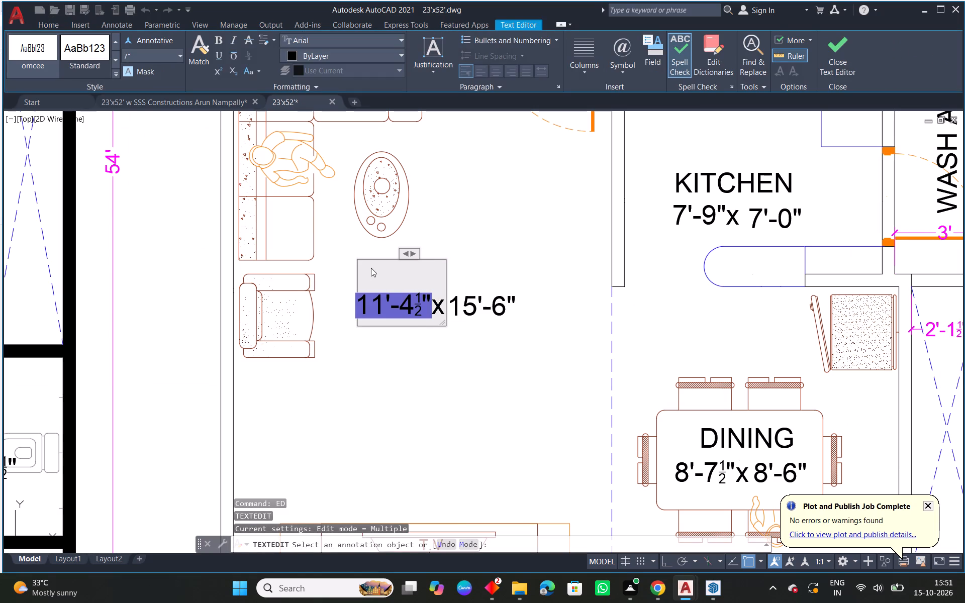
key(BackSpace)
key(BackSpace)
key(BackSpace)
key(BackSpace)
key(BackSpace)
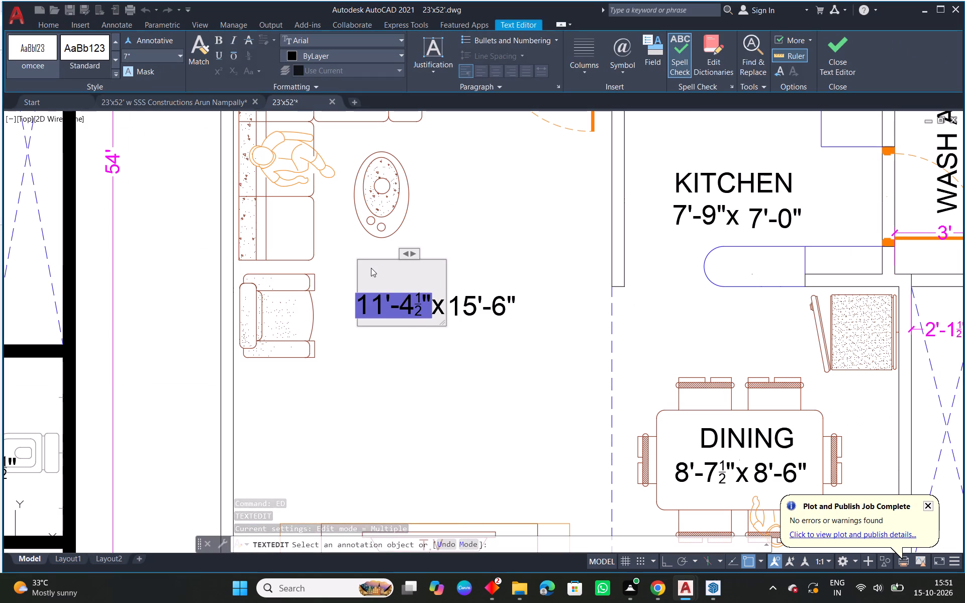
text(HALL)
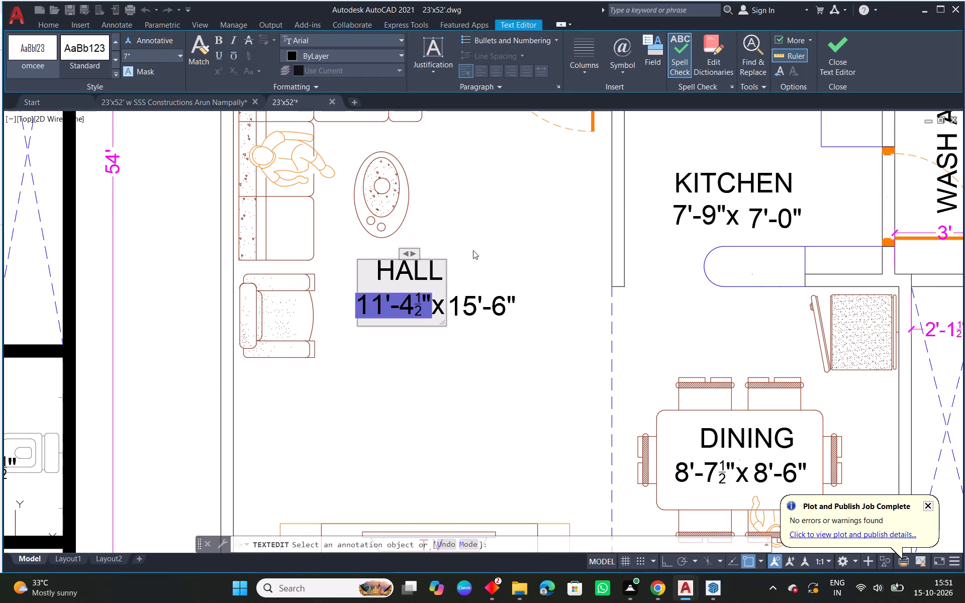
click(531, 248)
key(Escape)
Add leading spaces before HALL to centre the room name over the 11'-4½"x 15'-6" dimensions.
text(ED)
key(space)
click(380, 276)
key(space)
key(space)
key(space)
key(space)
key(space)
key(space)
key(space)
key(space)
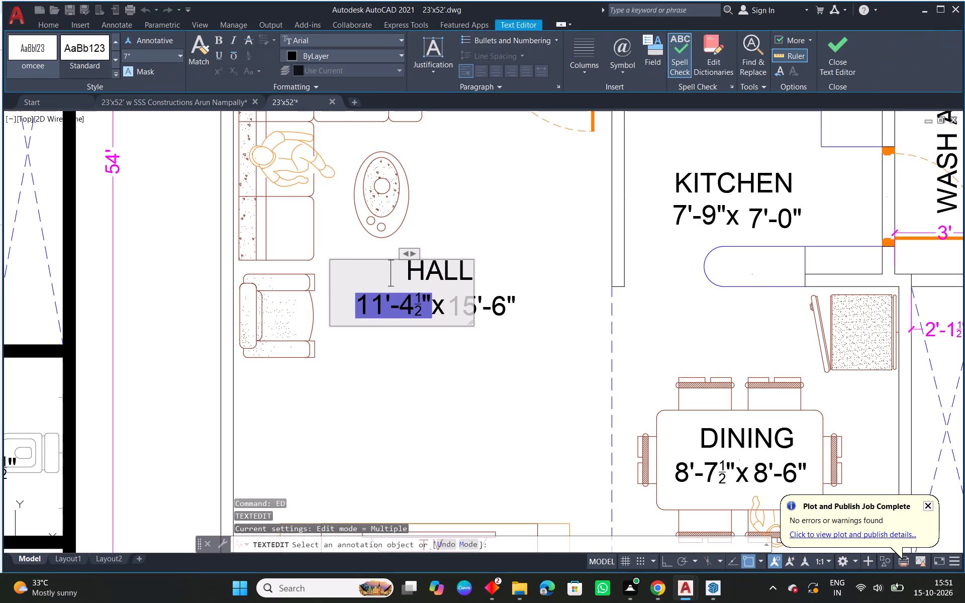
click(496, 270)
key(Escape)
Examine the labelled hall and the empty rooms below it against the neighbouring furnished reference plans.
scroll(497, 270, down, 1)
middle_drag(497, 270, 494, 279)
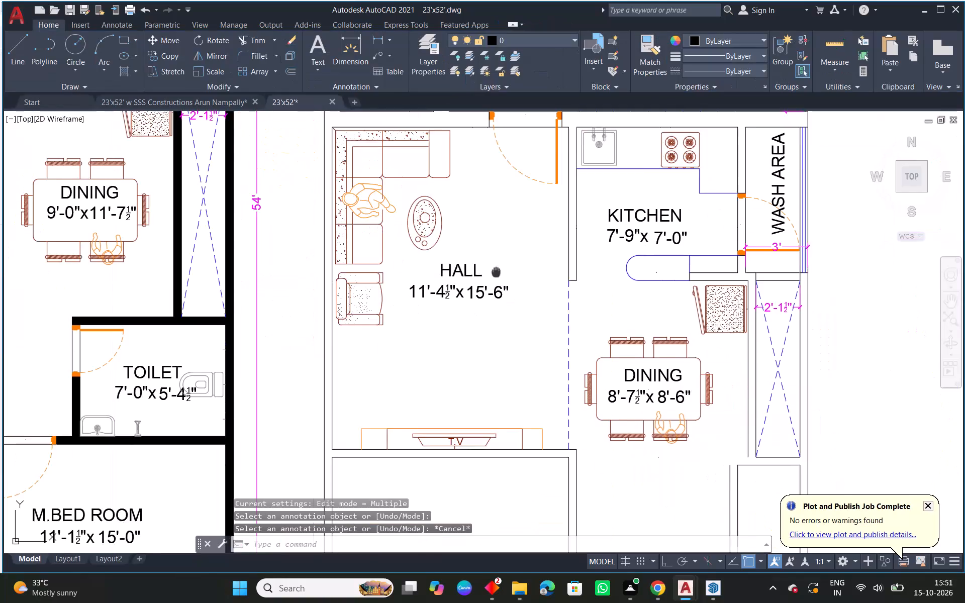
middle_drag(494, 279, 473, 327)
scroll(470, 334, down, 1)
middle_drag(479, 407, 483, 349)
middle_drag(497, 362, 435, 311)
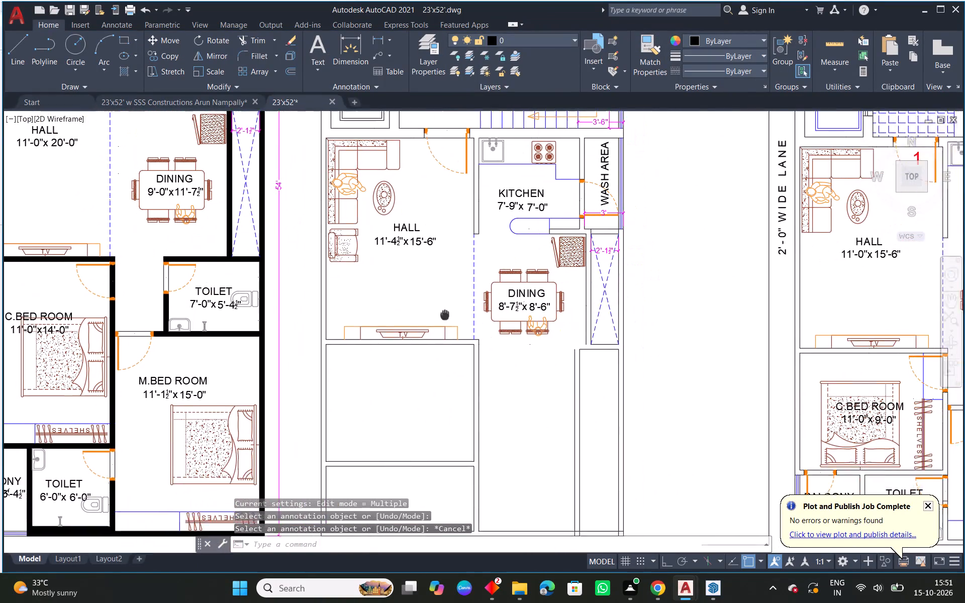
middle_drag(435, 311, 412, 303)
middle_drag(613, 335, 702, 274)
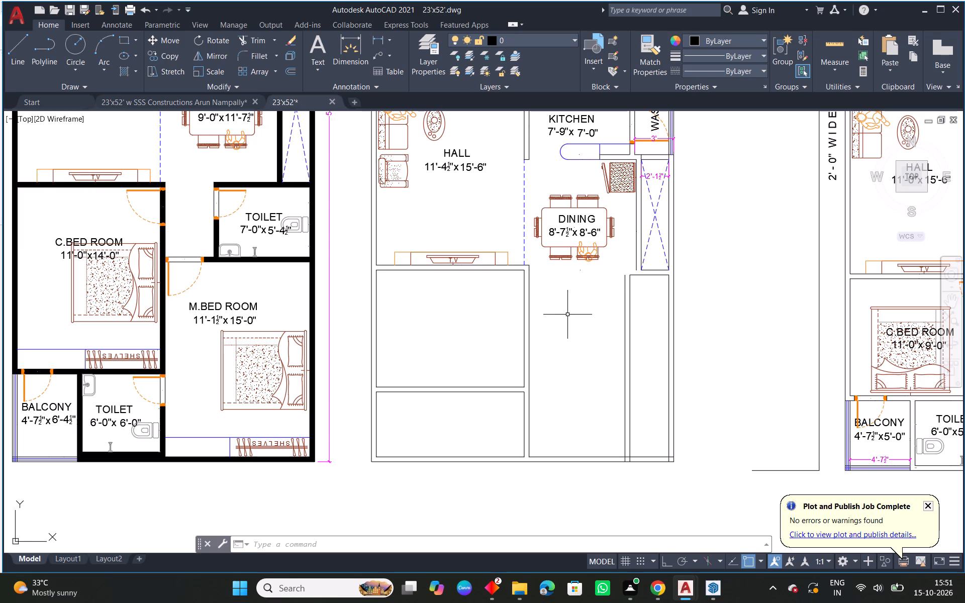
scroll(567, 315, up, 1)
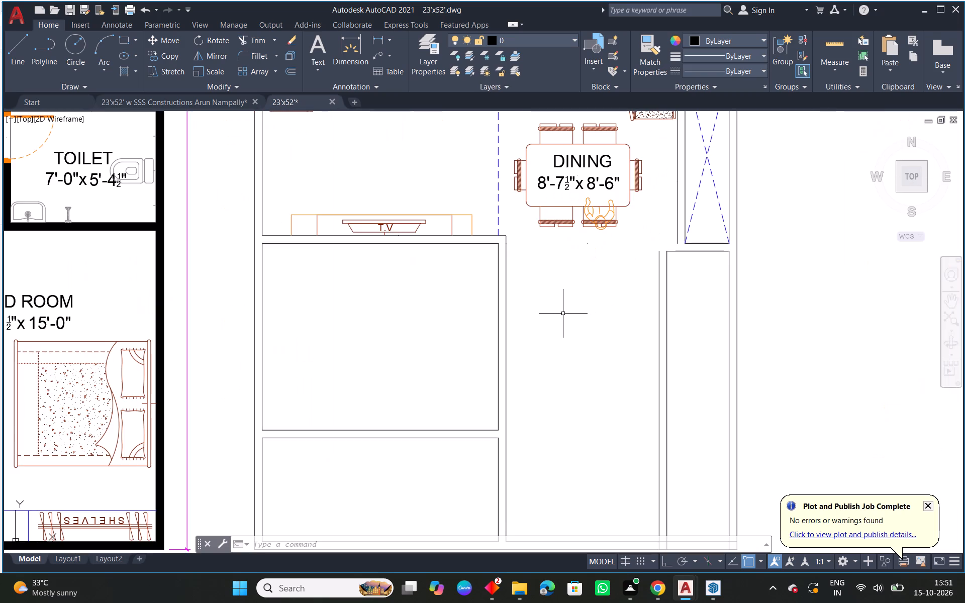
middle_drag(545, 322, 532, 386)
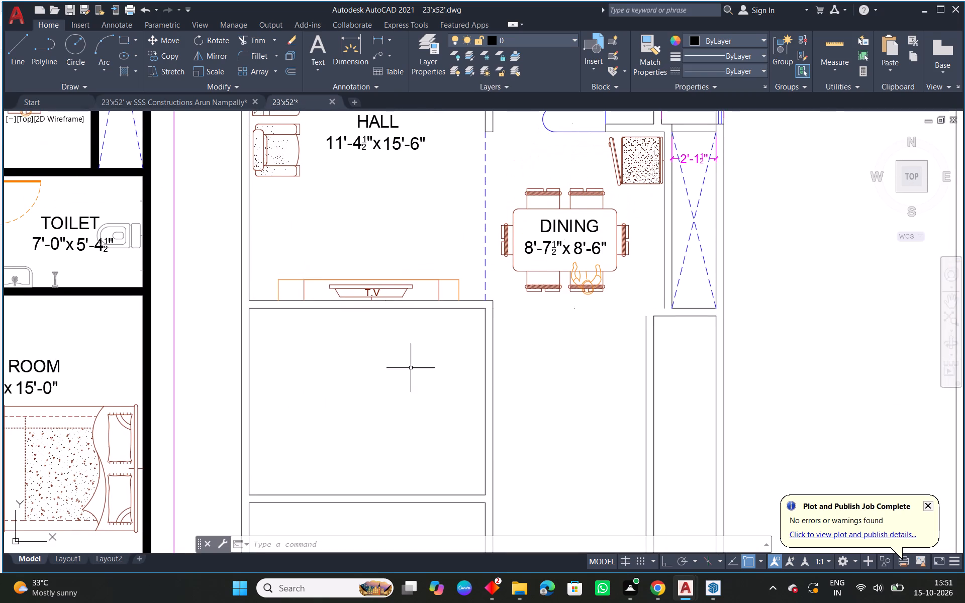
middle_drag(410, 368, 339, 501)
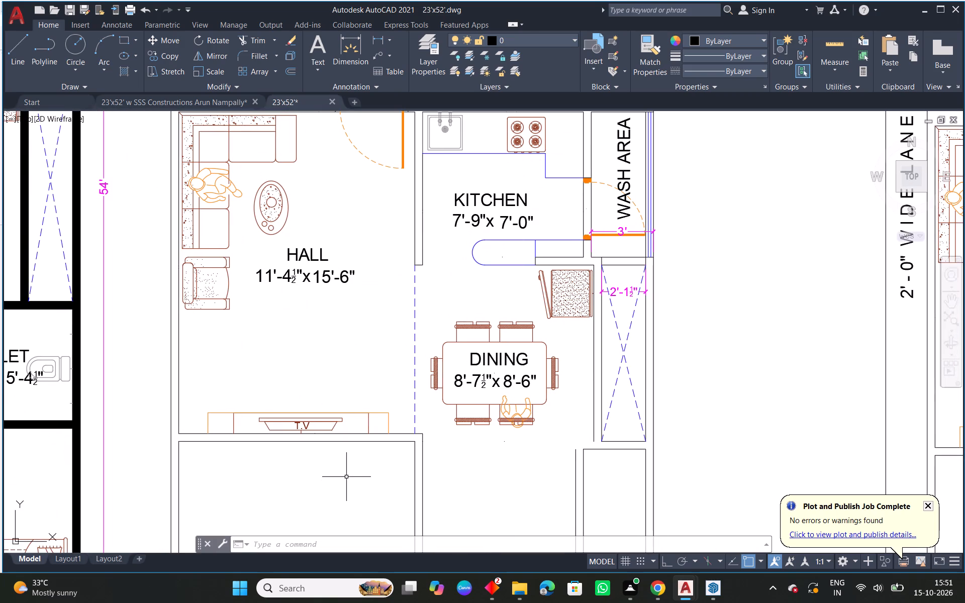
middle_drag(336, 476, 326, 483)
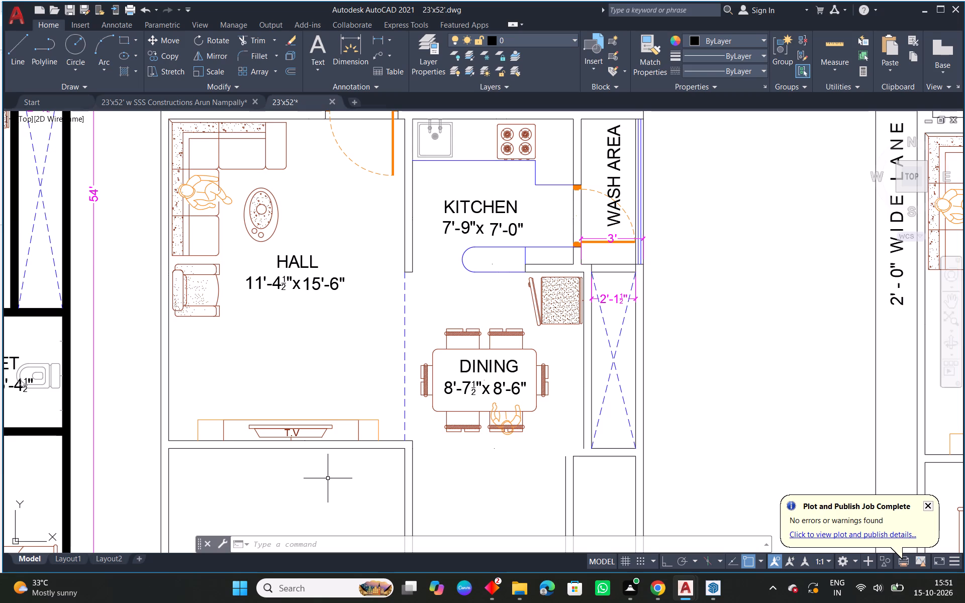
middle_drag(317, 383, 286, 268)
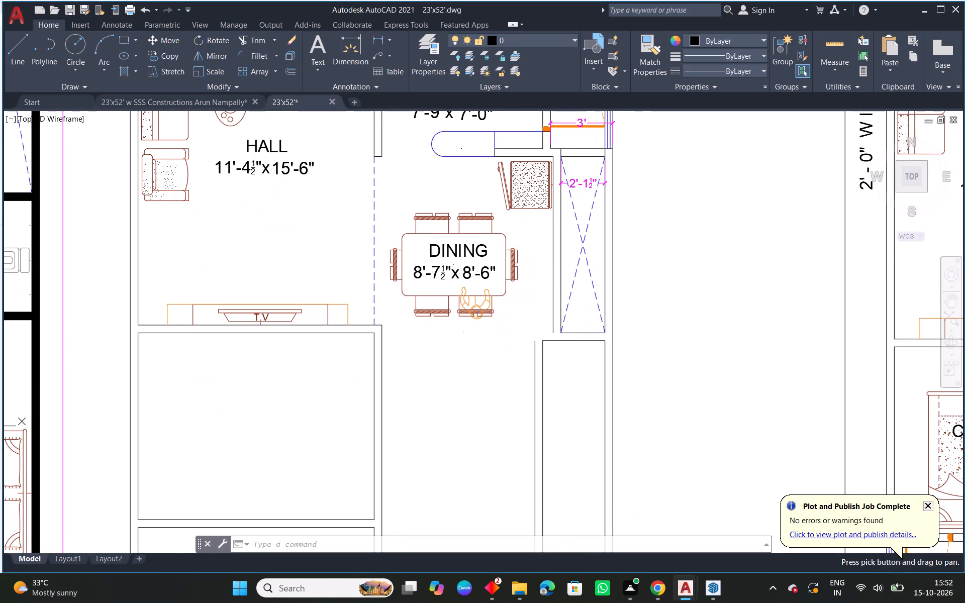
Copy the C.BED ROOM door from the neighbouring reference plan to the matching wall corner of the empty room below the hall.
scroll(285, 267, down, 2)
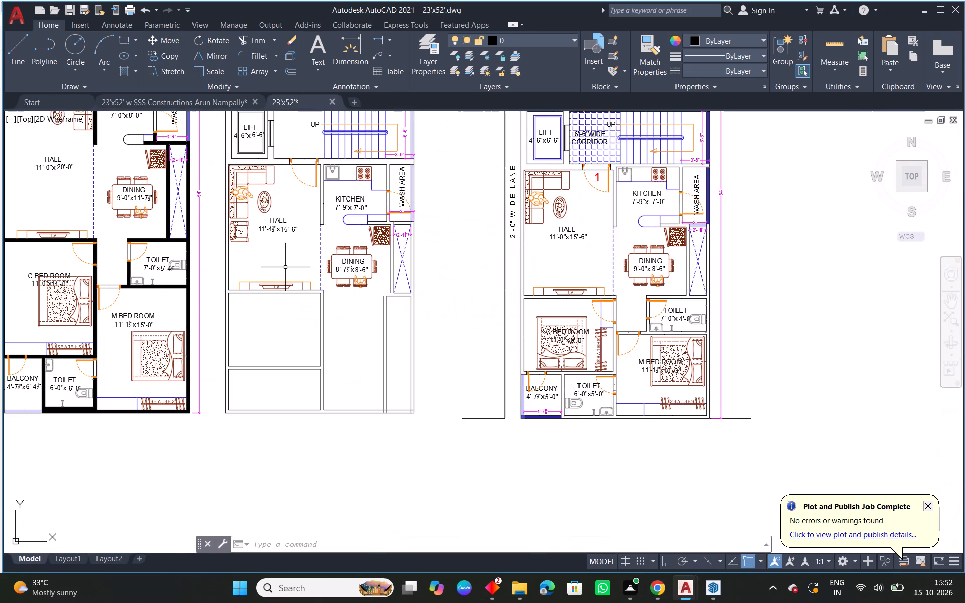
scroll(285, 267, down, 1)
middle_drag(398, 336, 443, 336)
scroll(359, 308, up, 1)
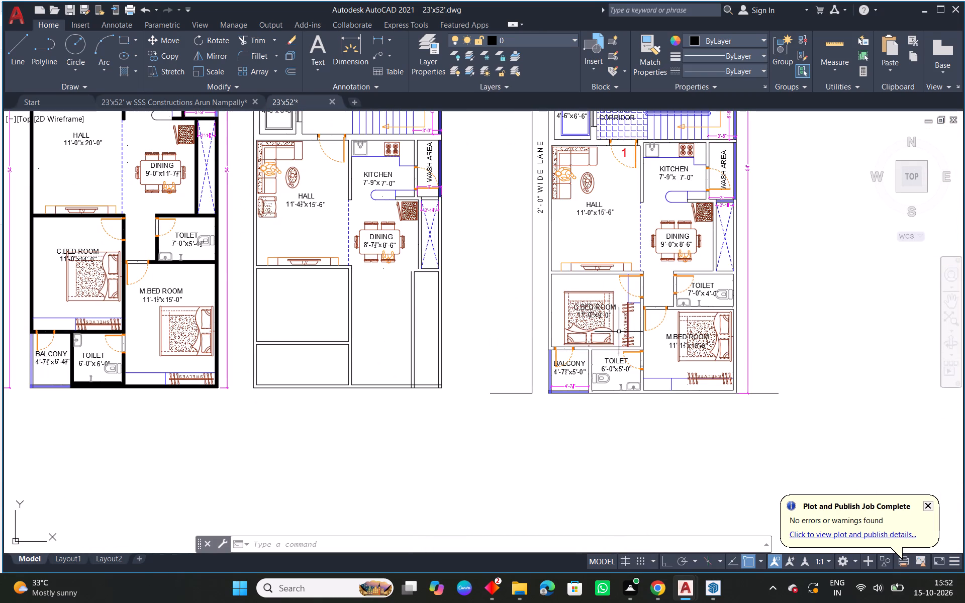
scroll(620, 306, up, 1)
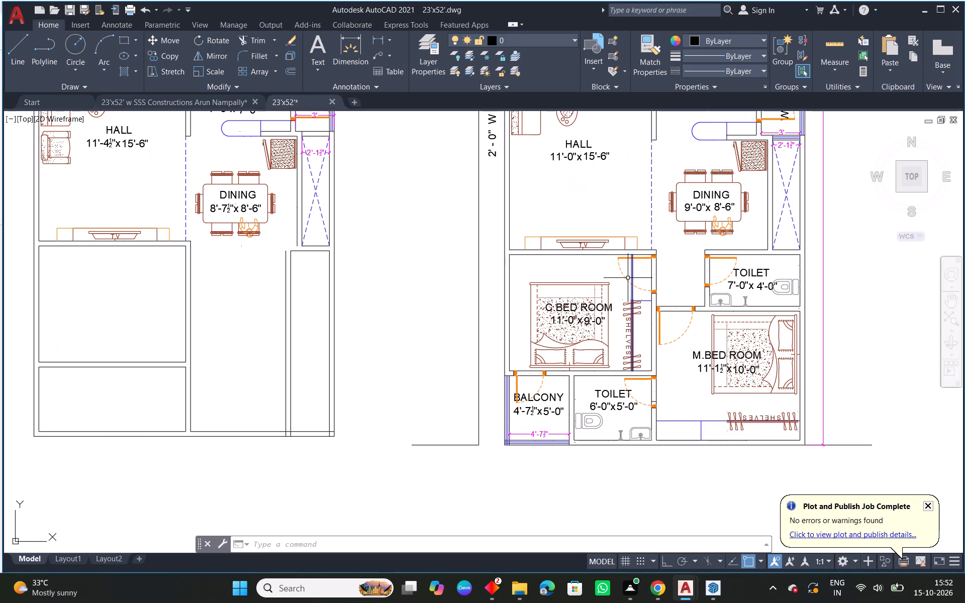
click(627, 278)
text(CO)
key(space)
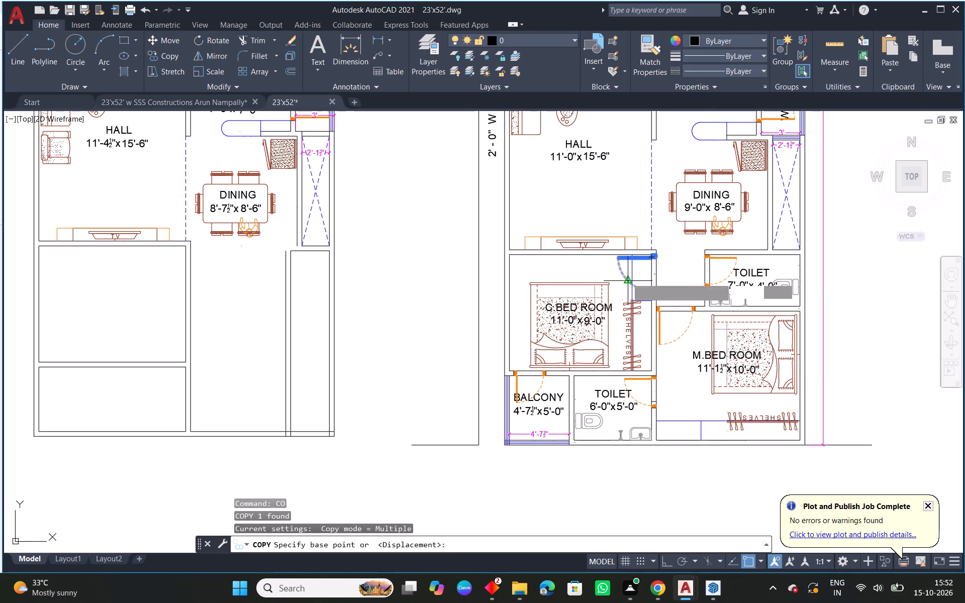
scroll(669, 275, up, 3)
click(610, 176)
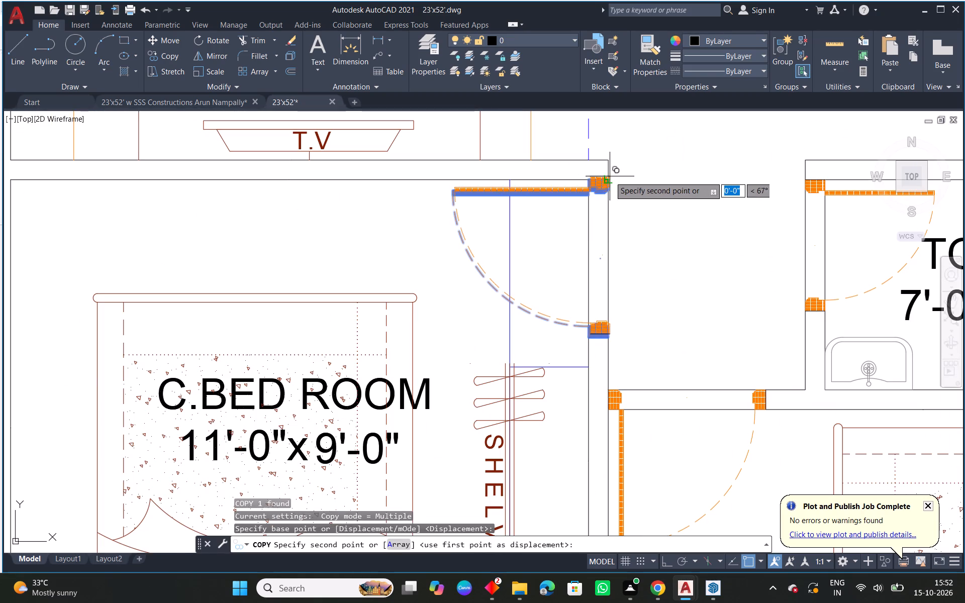
scroll(393, 340, down, 2)
middle_drag(348, 379, 844, 283)
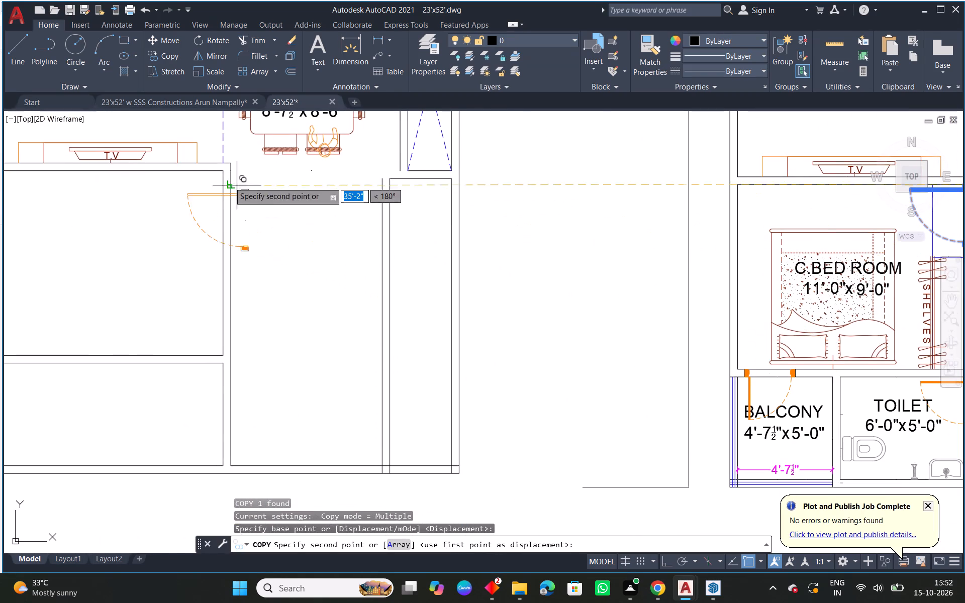
scroll(220, 171, up, 3)
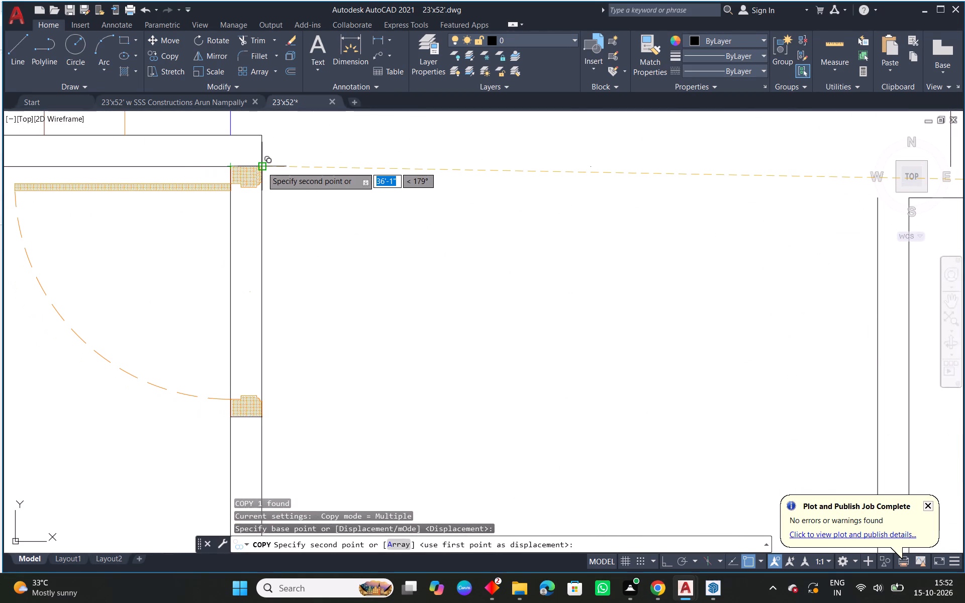
click(262, 167)
key(Escape)
Copy the reference C.BED ROOM's SHELVES symbol and wardrobe outline lines against the new bedroom's wall below the door.
scroll(402, 227, down, 3)
middle_drag(580, 325, 462, 271)
scroll(420, 265, down, 1)
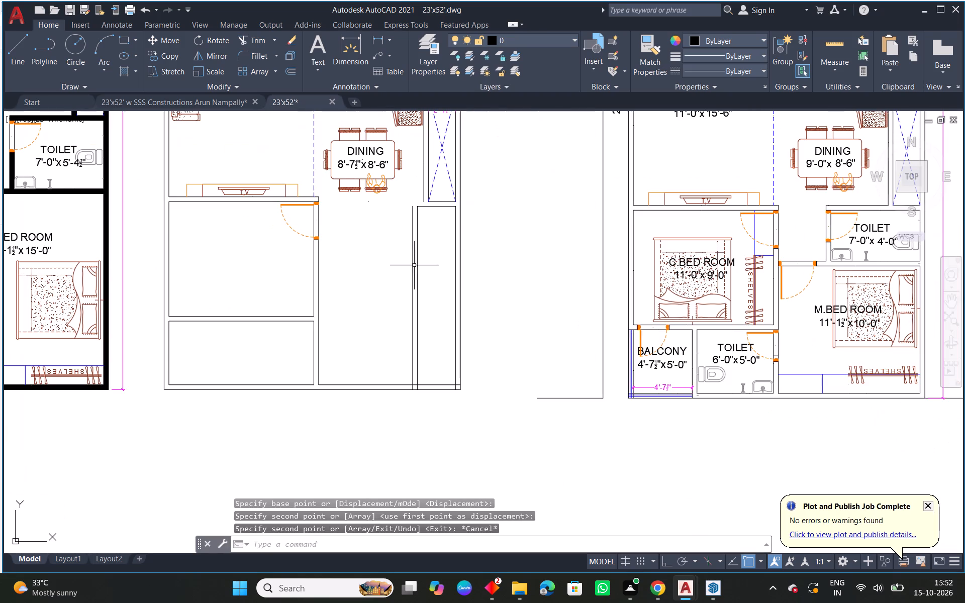
middle_drag(720, 309, 568, 283)
scroll(614, 239, up, 2)
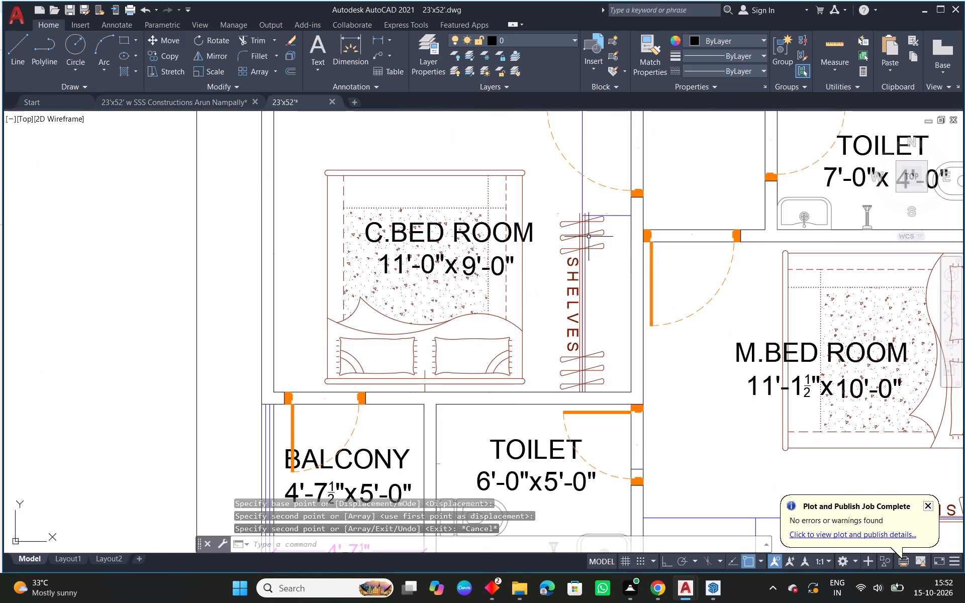
drag(597, 207, 594, 215)
click(575, 247)
text(CO)
key(space)
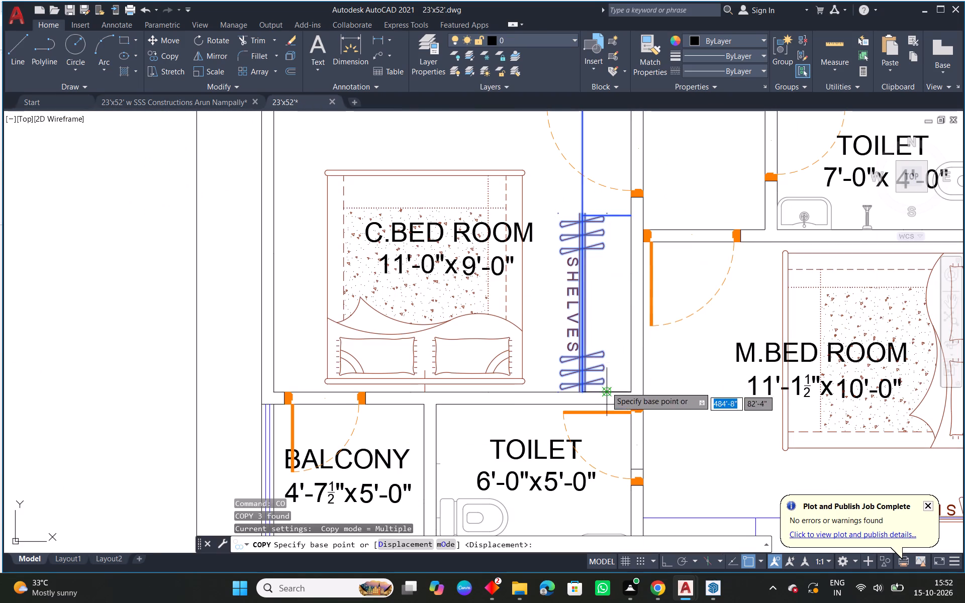
click(634, 215)
scroll(465, 316, down, 2)
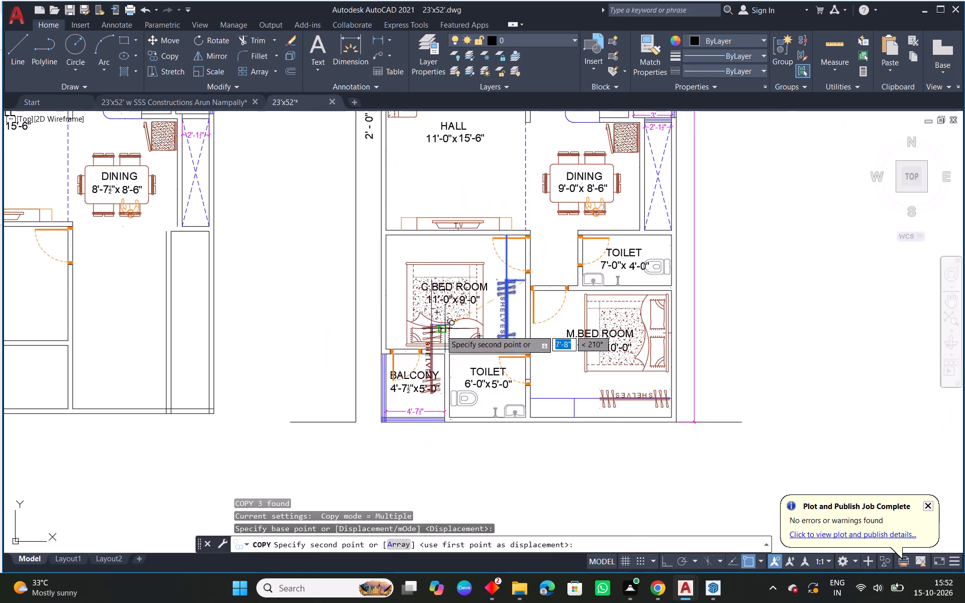
middle_drag(391, 333, 666, 322)
scroll(345, 263, up, 2)
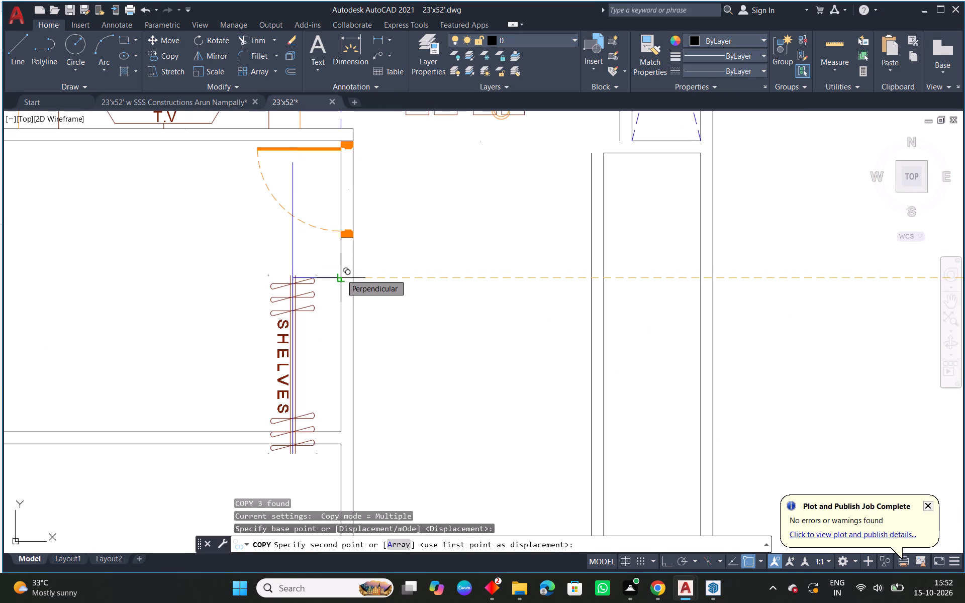
click(341, 274)
key(Escape)
Move the copied SHELVES symbol inside the wardrobe outline, clear of the bedroom's lower wall.
middle_drag(320, 298, 450, 247)
scroll(429, 257, up, 1)
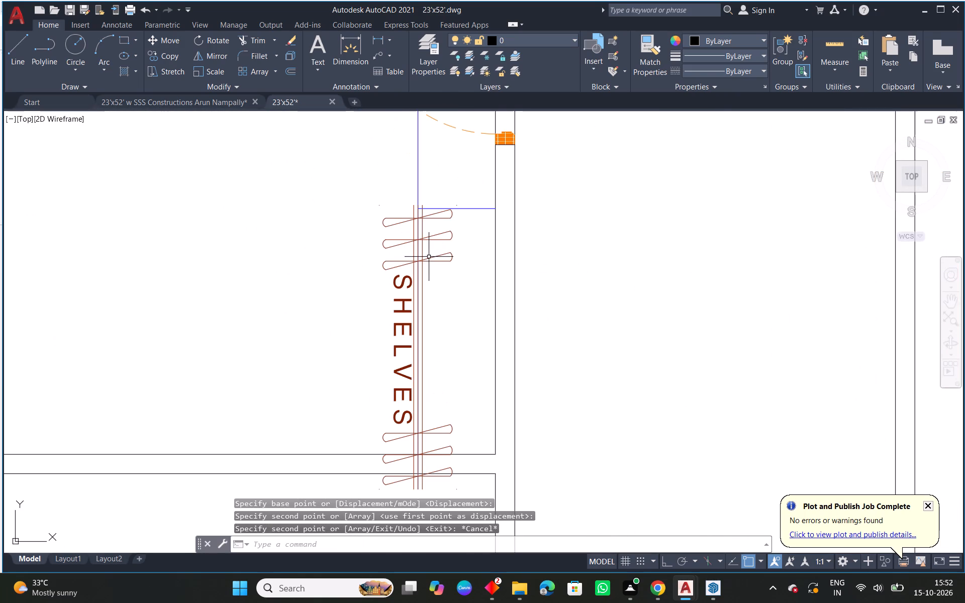
click(429, 257)
click(417, 205)
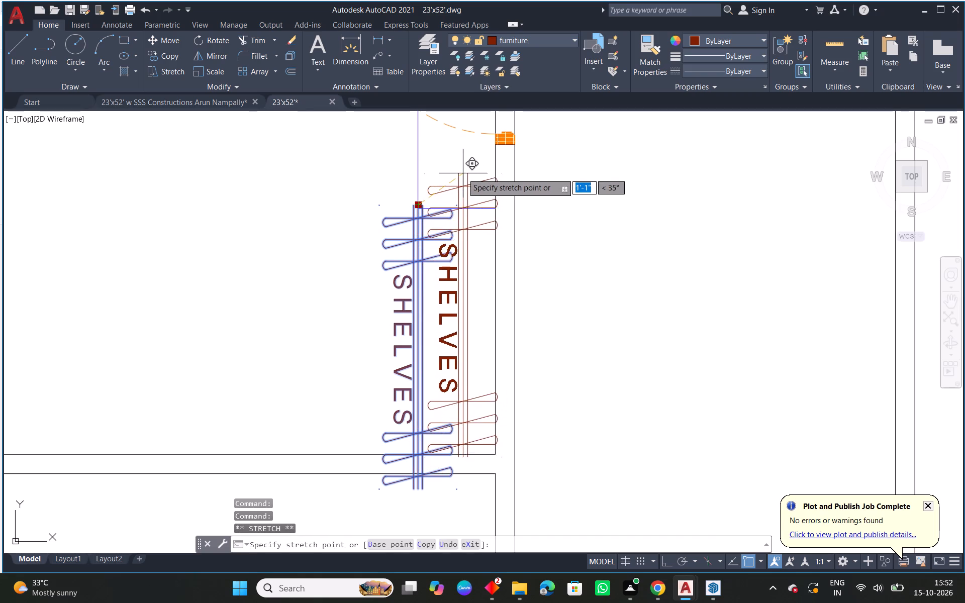
click(456, 162)
key(Escape)
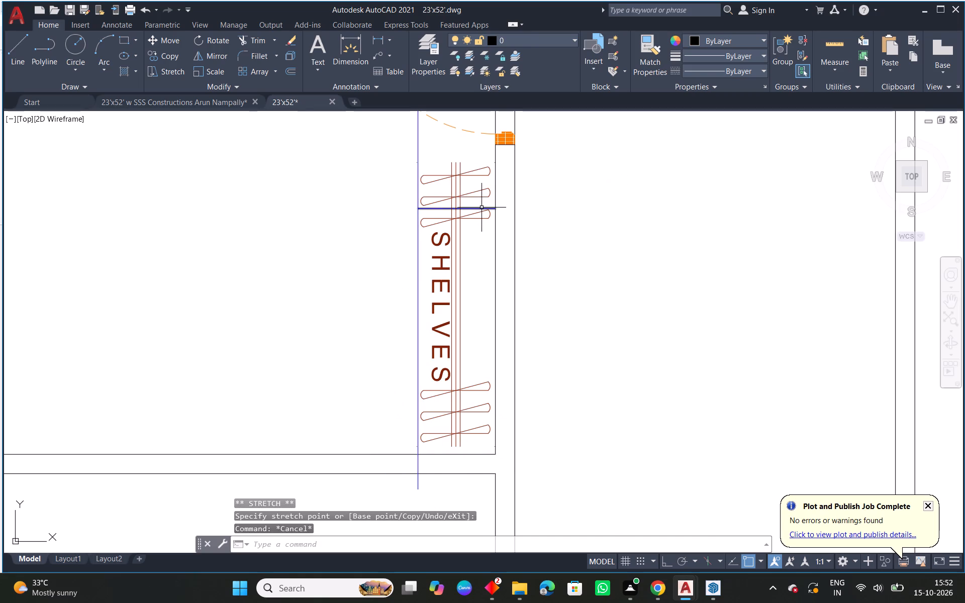
Move the wardrobe's horizontal end line up to the top end of the SHELVES symbol.
click(481, 208)
text(M)
key(space)
click(499, 209)
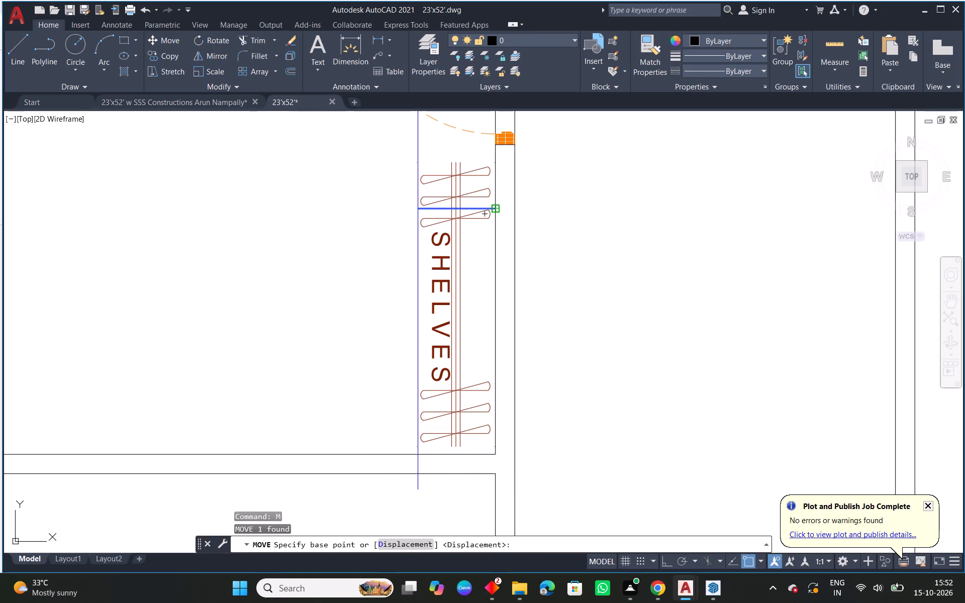
click(495, 159)
key(Escape)
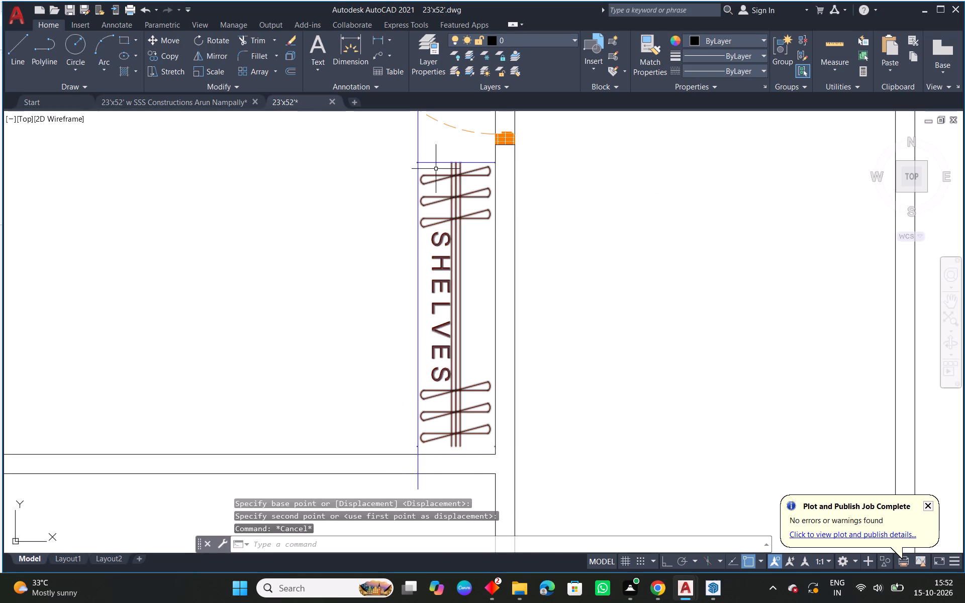
Trim the wardrobe outline's overrun at its upper corner and where its long line crosses the bedroom's lower wall.
middle_drag(435, 168, 434, 234)
scroll(407, 232, up, 6)
text(TR)
key(space)
key(space)
click(432, 220)
key(Escape)
scroll(502, 236, down, 3)
middle_drag(540, 327, 543, 262)
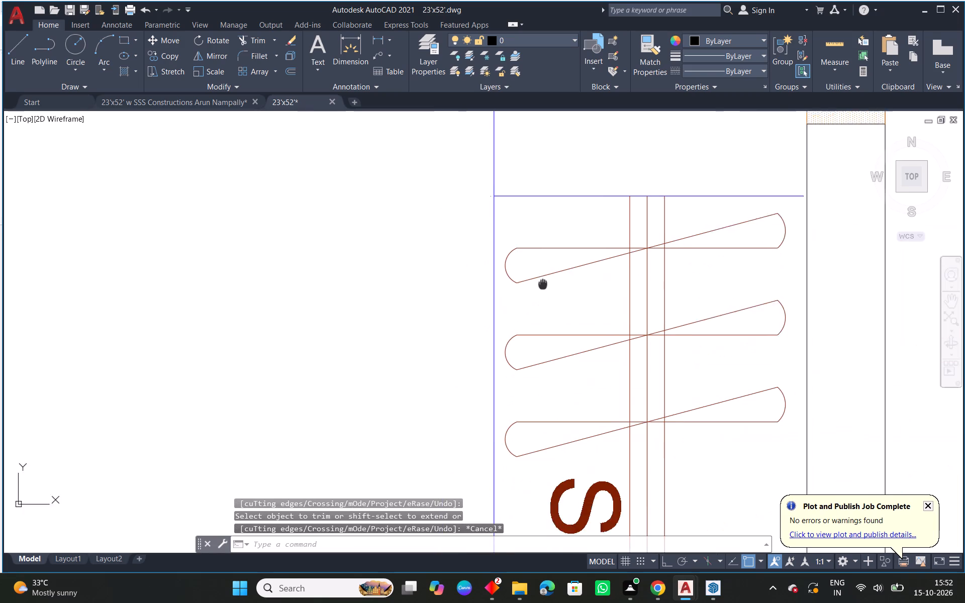
middle_drag(543, 262, 514, 152)
scroll(513, 152, down, 2)
middle_drag(528, 314, 495, 100)
scroll(495, 100, down, 1)
scroll(469, 401, up, 1)
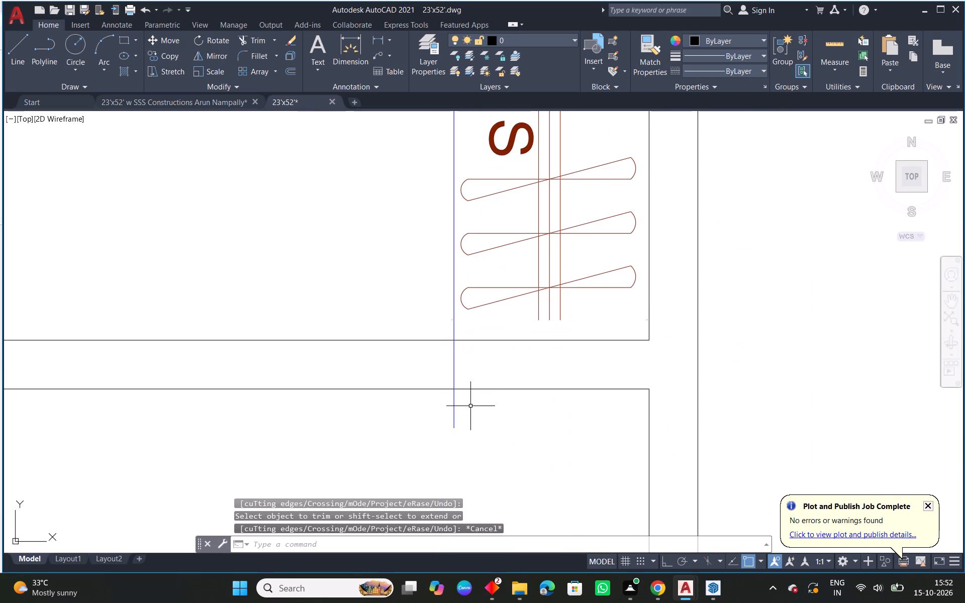
text(TR)
key(space)
key(space)
drag(470, 408, 452, 404)
click(453, 402)
click(453, 365)
scroll(540, 396, down, 3)
key(Escape)
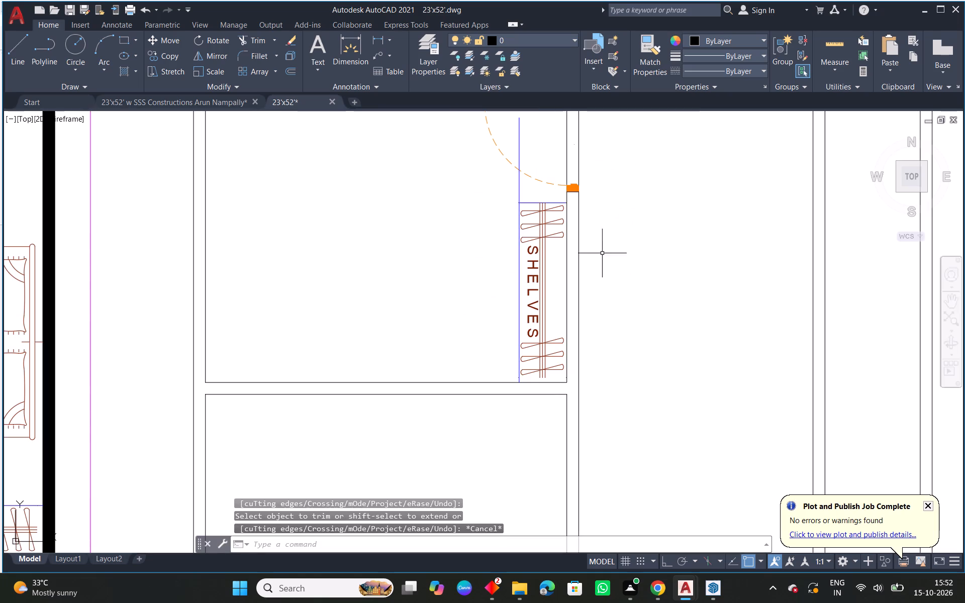
Extend the wardrobe's long vertical line up to the bedroom's top wall.
middle_drag(568, 234, 564, 373)
text(EX)
key(space)
drag(536, 266, 507, 262)
drag(532, 264, 505, 257)
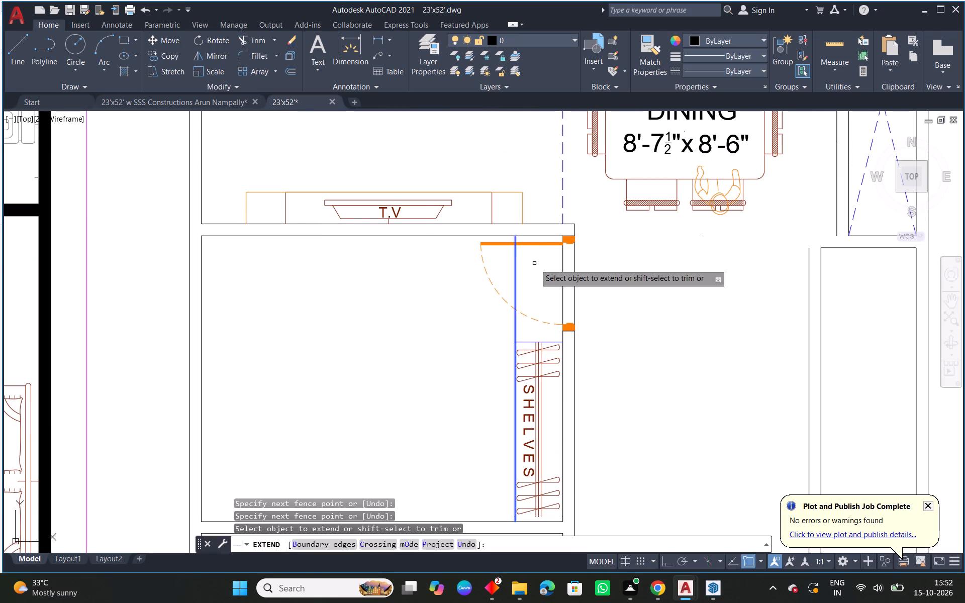
drag(536, 264, 507, 253)
key(Escape)
Copy the bed from the reference C.BED ROOM into the new bedroom, with its headboard against the lower wall.
scroll(529, 272, down, 3)
middle_drag(588, 333, 478, 302)
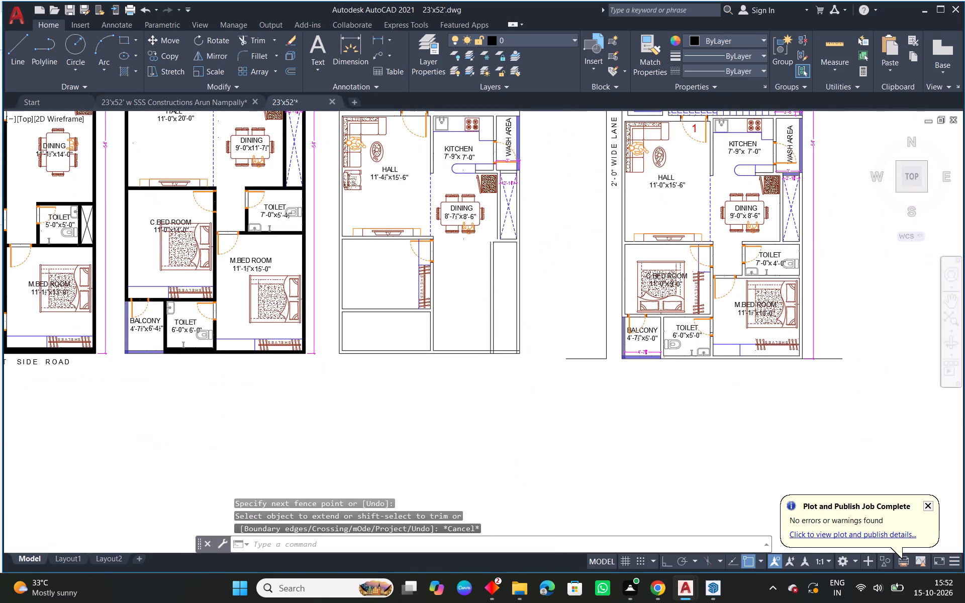
scroll(688, 291, up, 1)
click(654, 305)
click(629, 309)
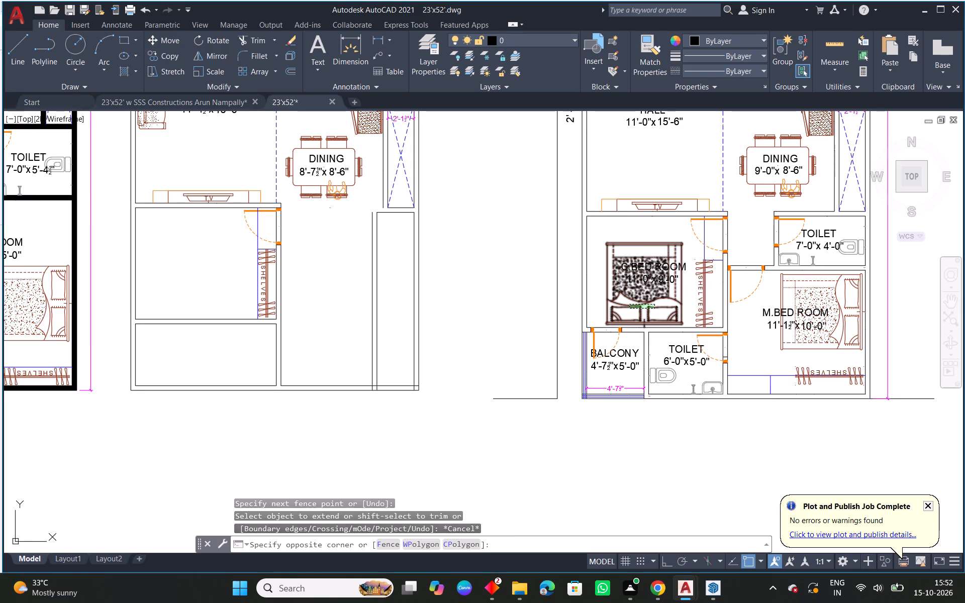
text(CO)
key(space)
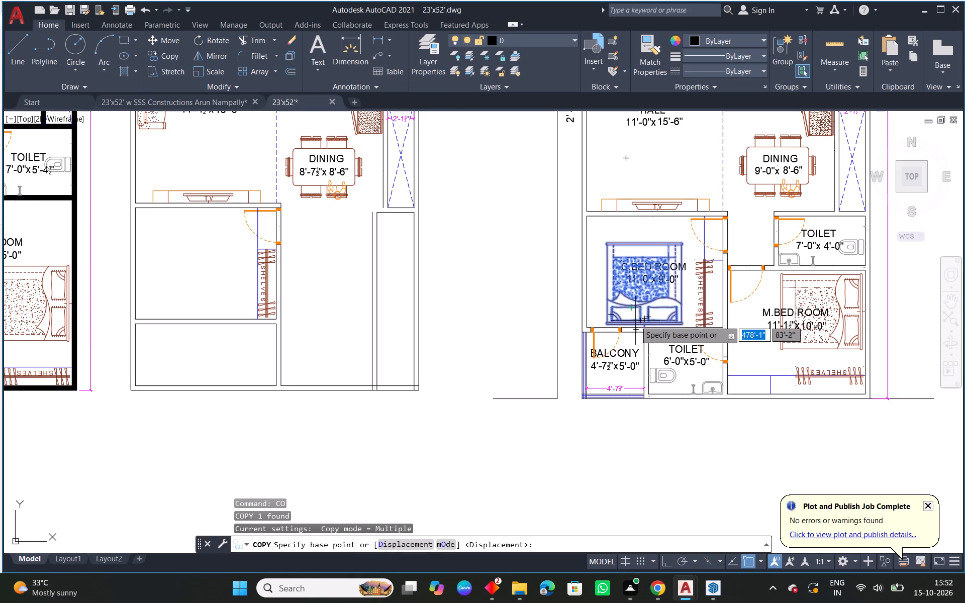
click(645, 328)
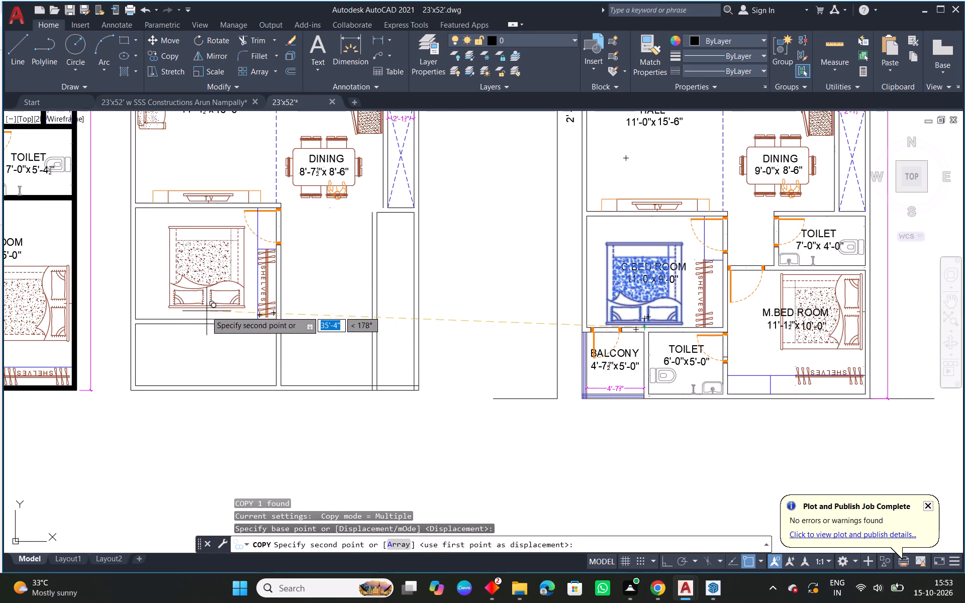
click(204, 317)
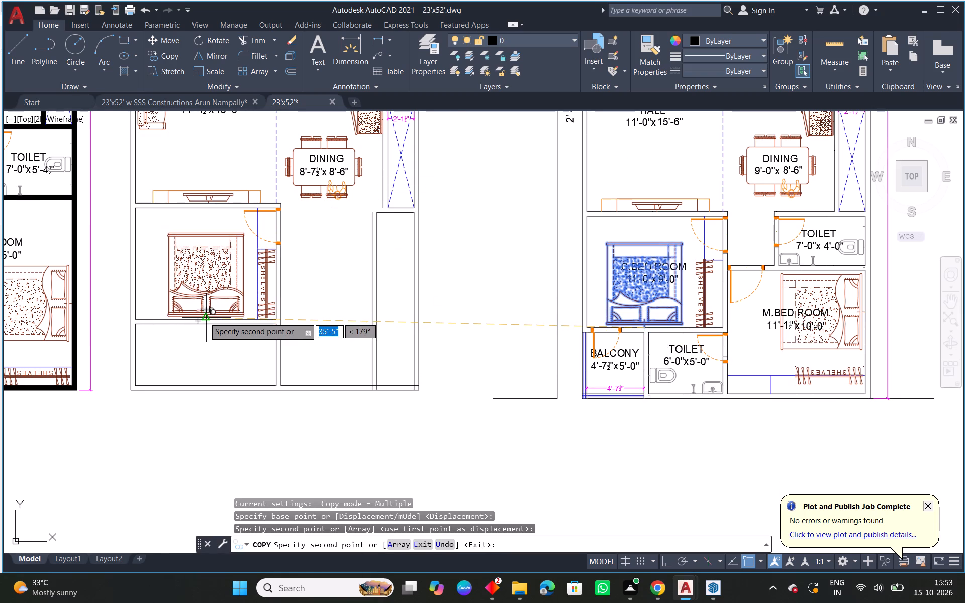
right_click(204, 317)
click(247, 325)
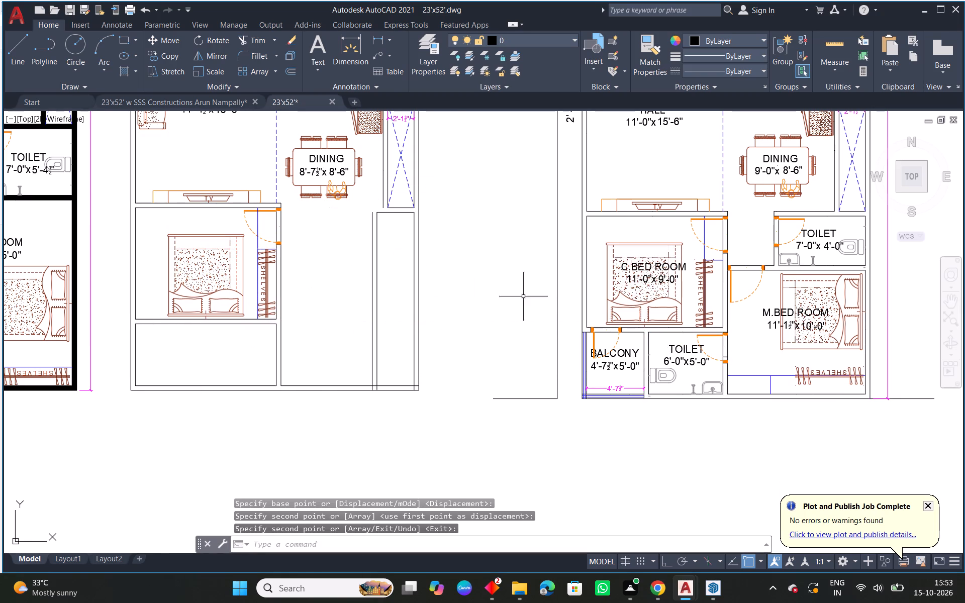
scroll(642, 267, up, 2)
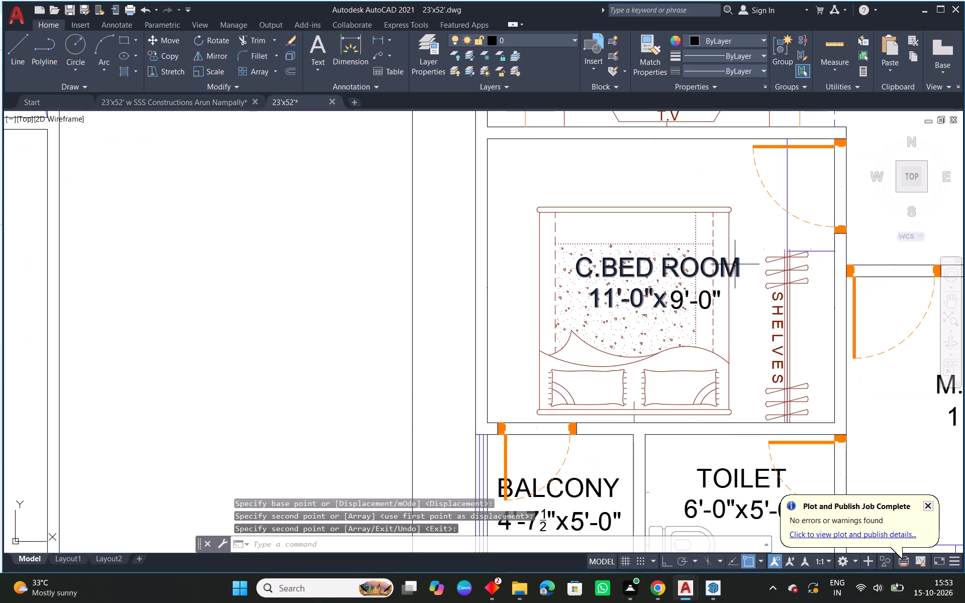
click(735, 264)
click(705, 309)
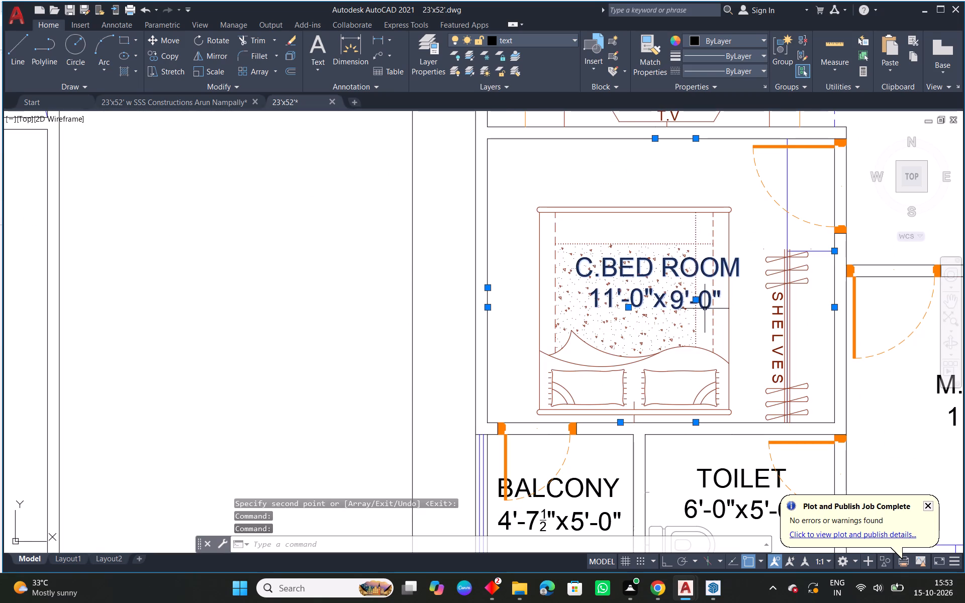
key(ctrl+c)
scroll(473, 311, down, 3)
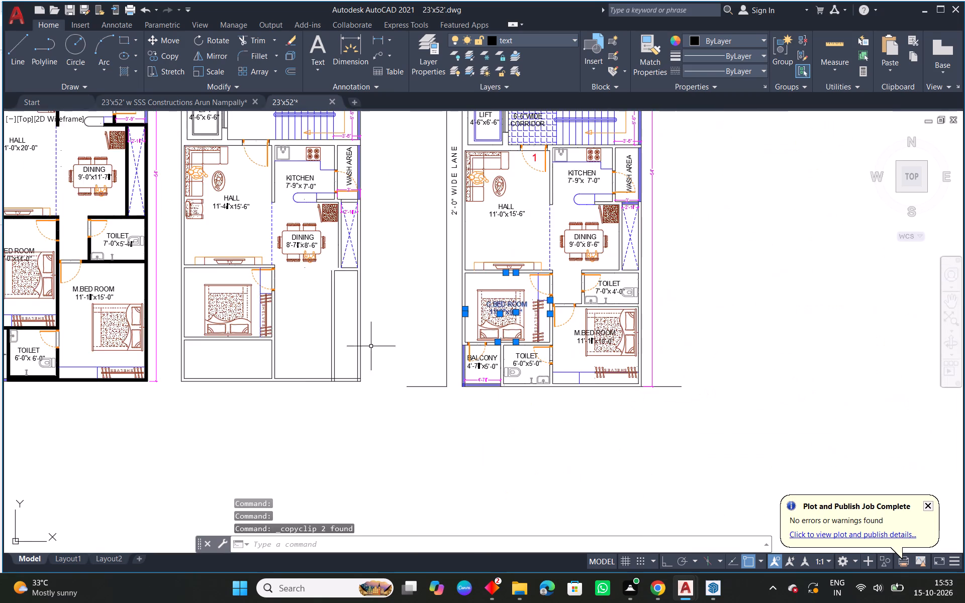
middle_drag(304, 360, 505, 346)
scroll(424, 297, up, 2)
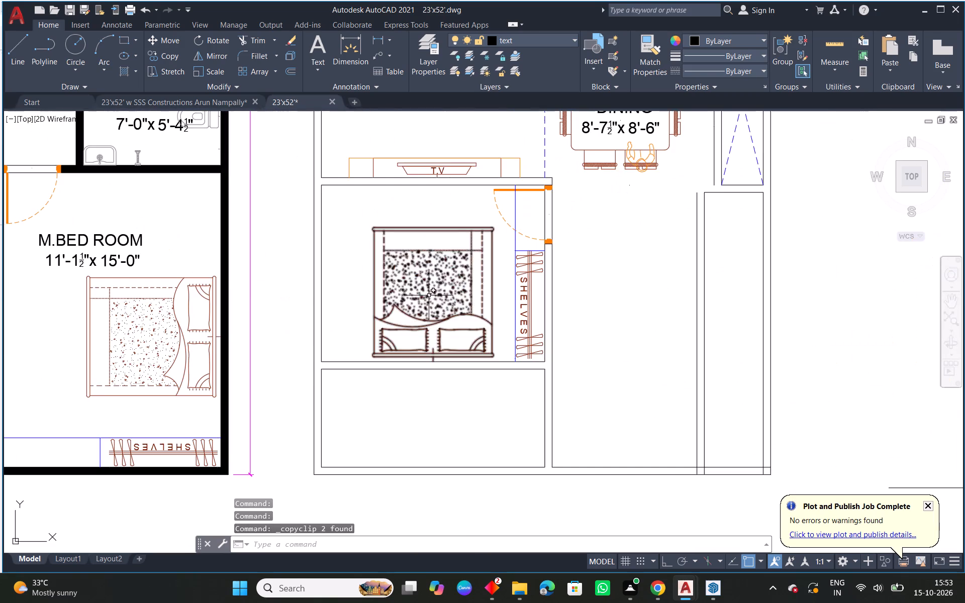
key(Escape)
Copy the M.BED ROOM label with its 11'-1½"x 15'-0" dimensions from the adjacent plan to above the new bedroom's bed.
middle_drag(277, 295, 417, 305)
click(250, 253)
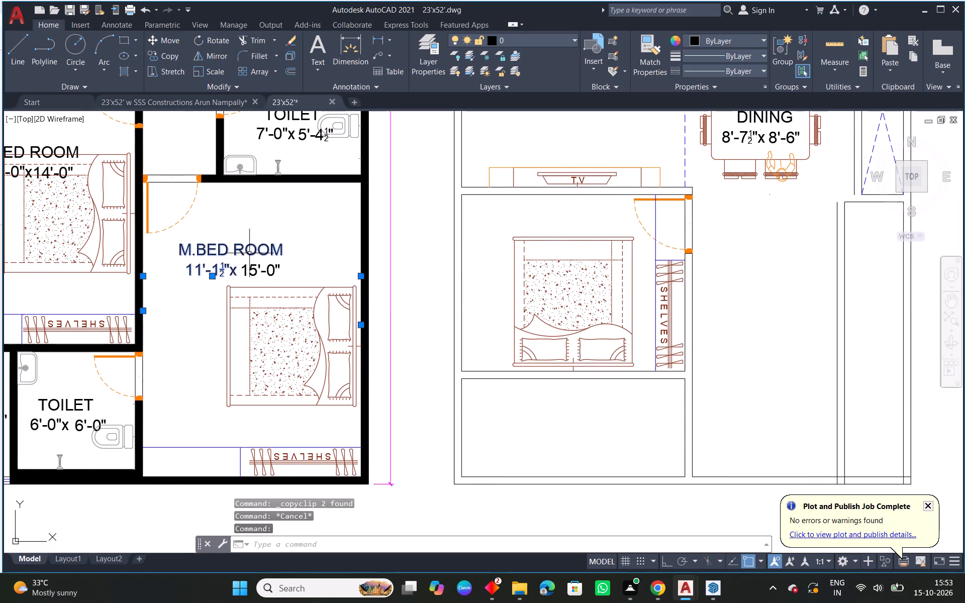
click(263, 275)
click(244, 270)
text(CO)
key(space)
click(249, 269)
scroll(581, 225, up, 2)
click(600, 234)
key(Escape)
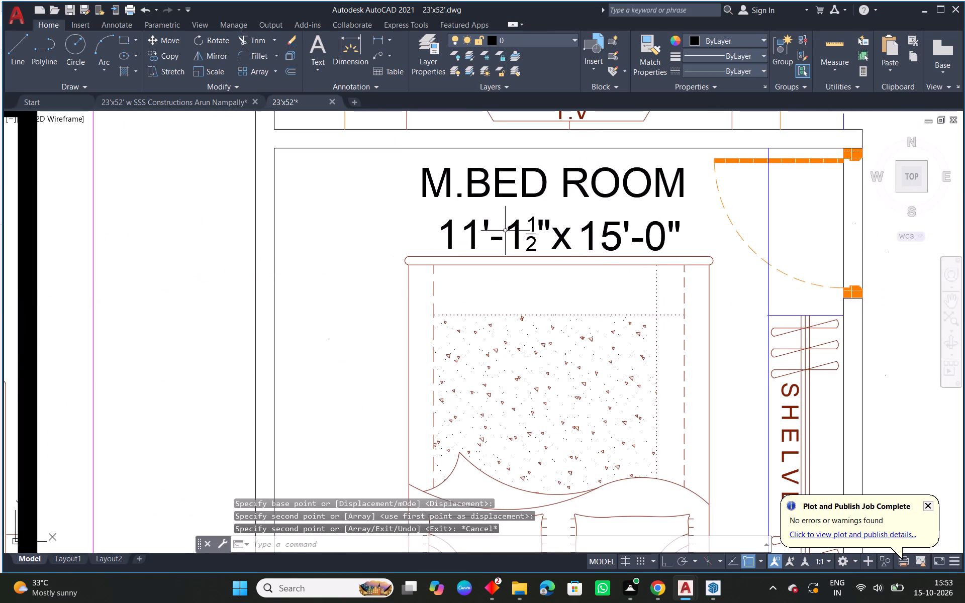
Stretch the copied bedroom label's horizontal dimension to the new bedroom's inner side walls, for a width of 11'-4½".
click(505, 231)
click(485, 234)
click(452, 235)
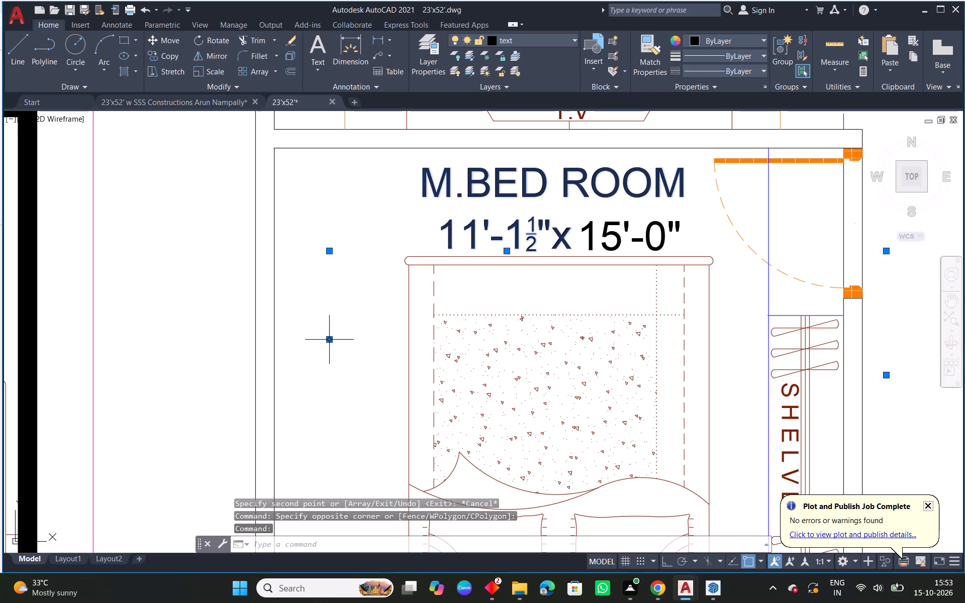
click(329, 342)
click(274, 300)
middle_drag(586, 278, 449, 275)
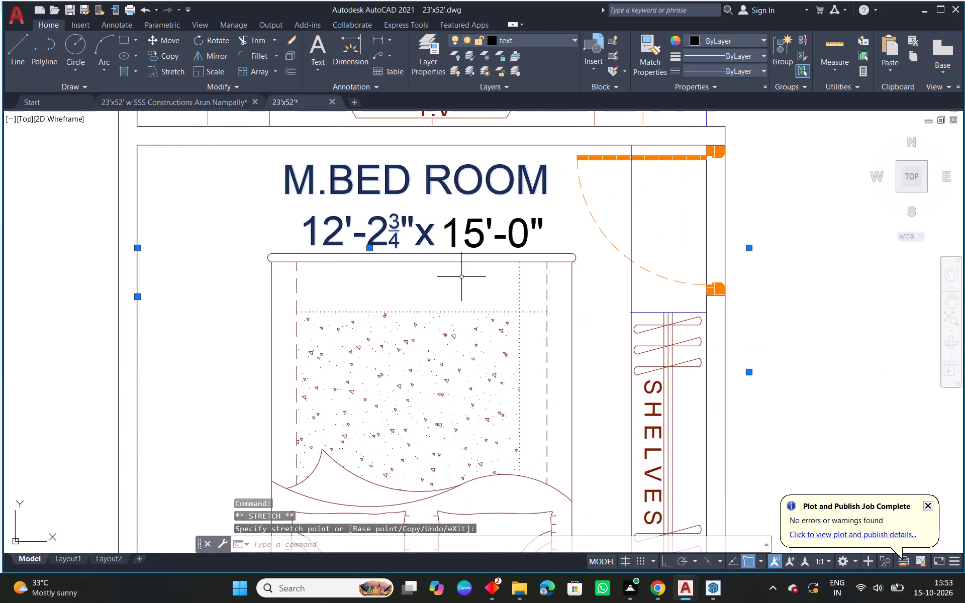
click(748, 372)
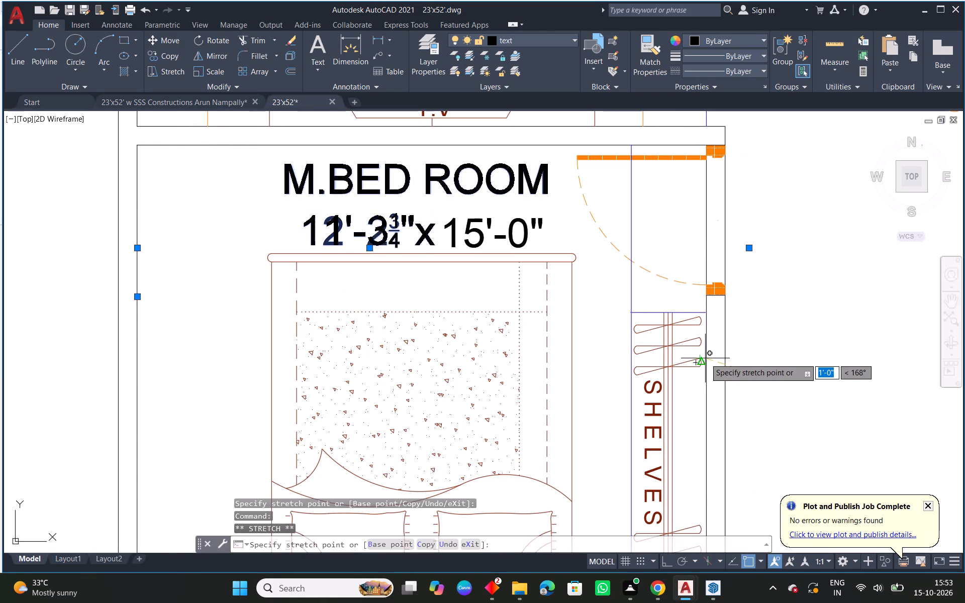
click(708, 358)
key(Escape)
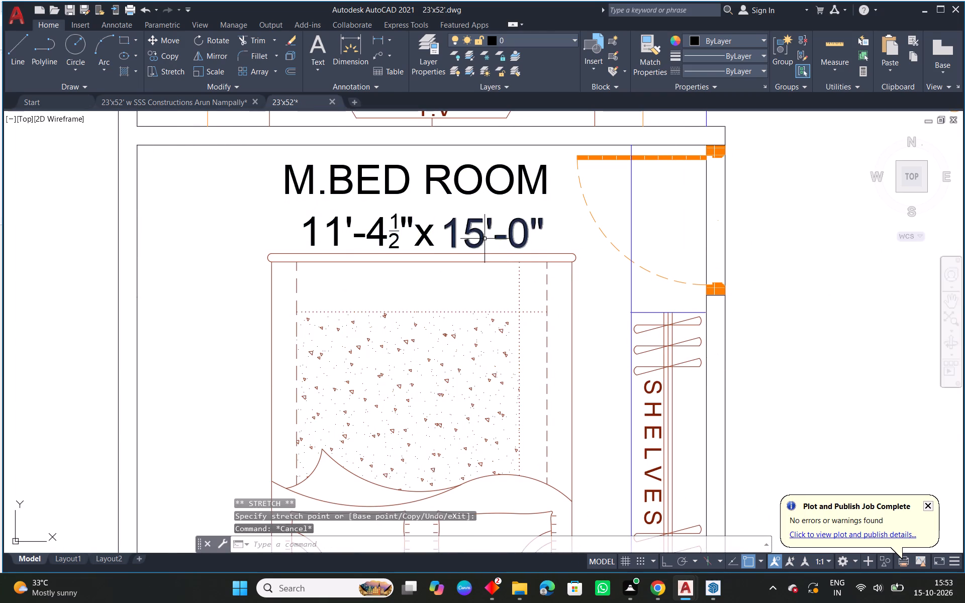
Stretch the label's vertical dimension to span the new bedroom's top and lower walls, for a length of 9'-0".
click(485, 239)
scroll(557, 268, down, 3)
middle_drag(682, 291, 637, 307)
scroll(505, 239, up, 1)
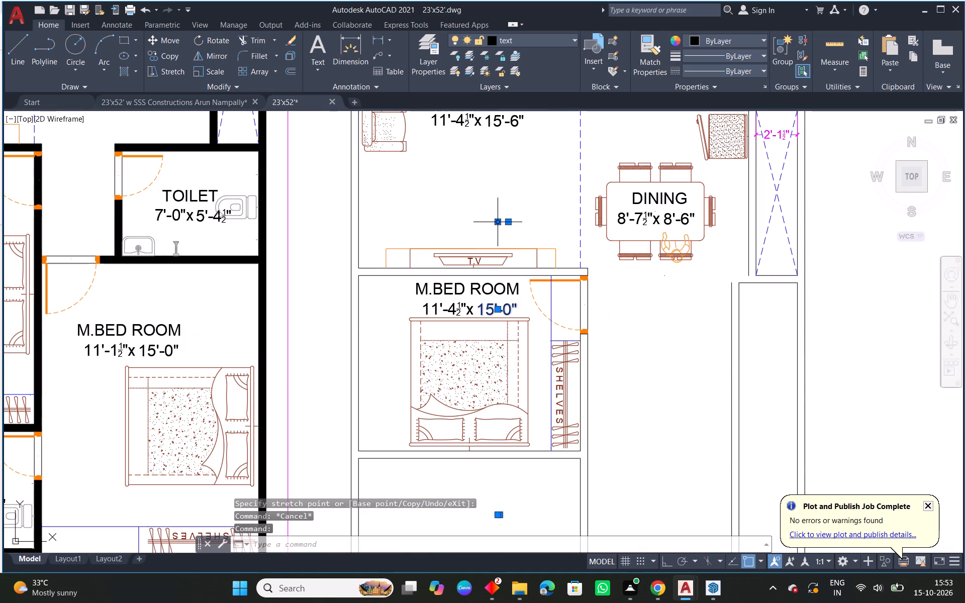
click(498, 222)
key(Escape)
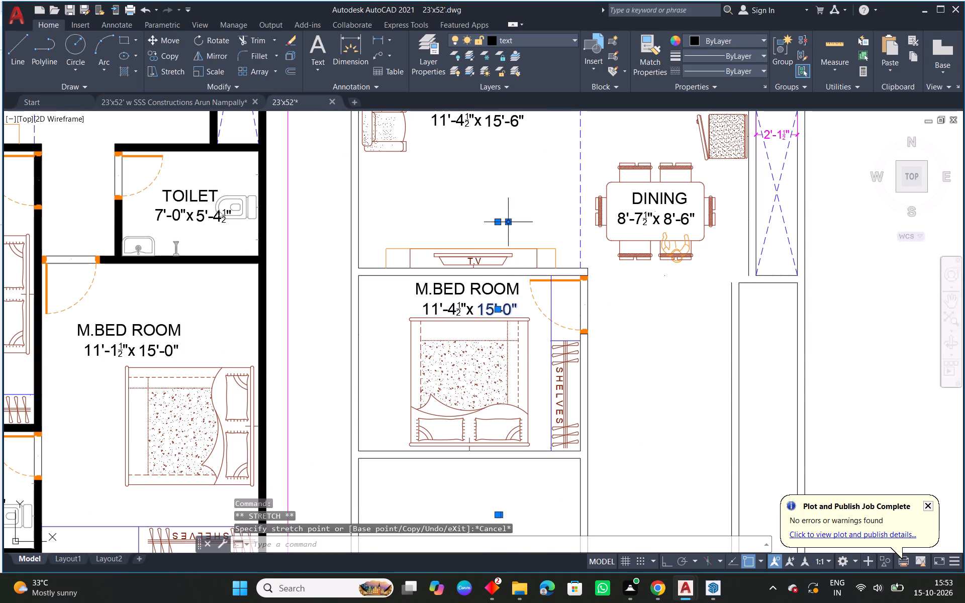
click(508, 223)
scroll(507, 281, up, 2)
click(504, 265)
scroll(552, 292, down, 2)
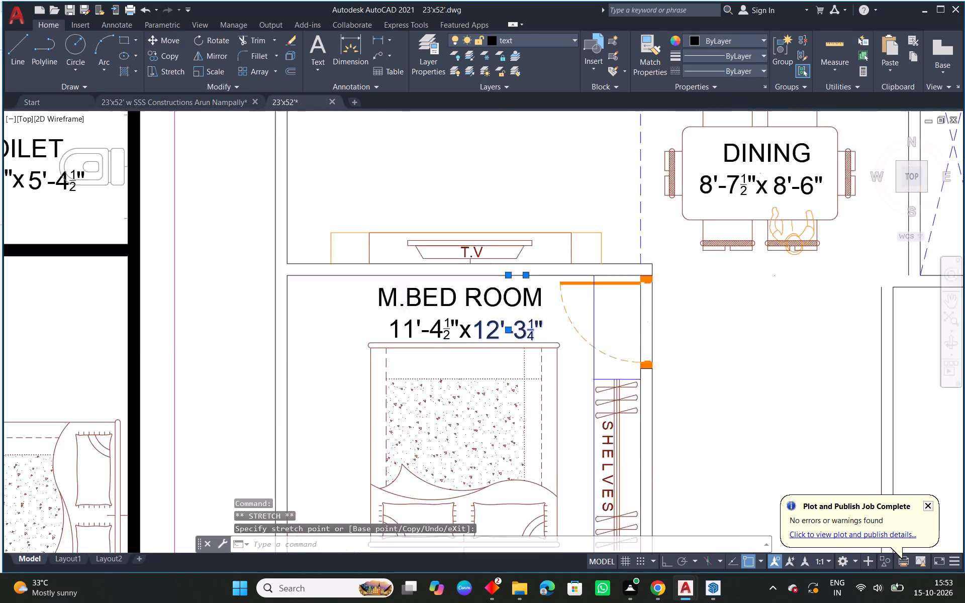
middle_drag(650, 386, 640, 215)
scroll(528, 342, up, 1)
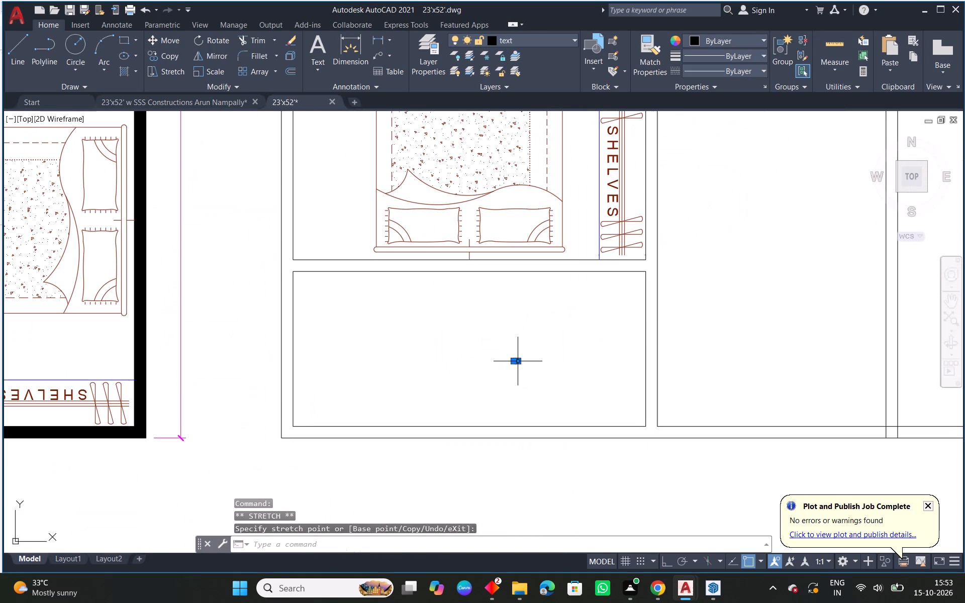
click(519, 363)
click(514, 260)
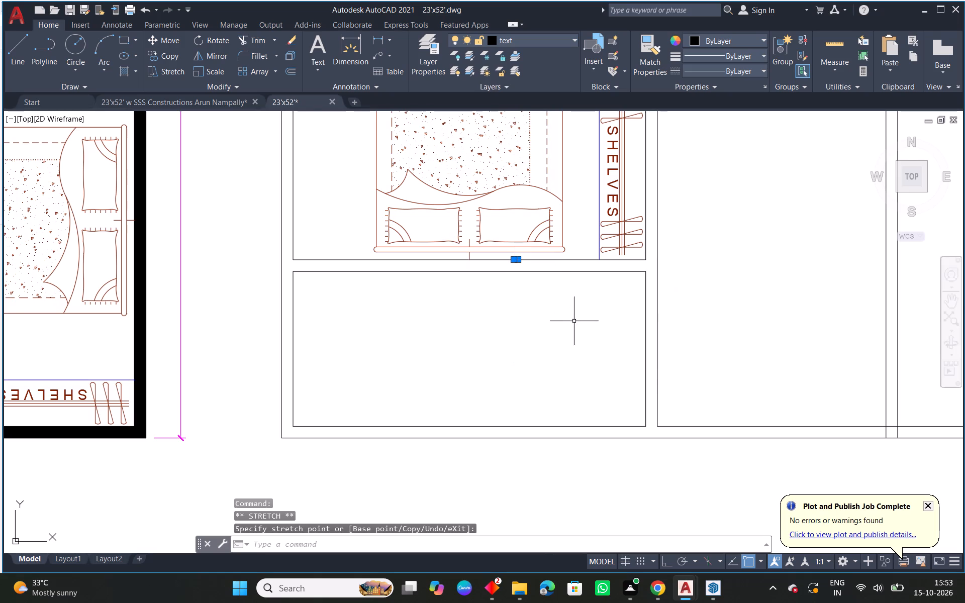
scroll(575, 324, down, 2)
middle_drag(620, 294, 554, 321)
key(Escape)
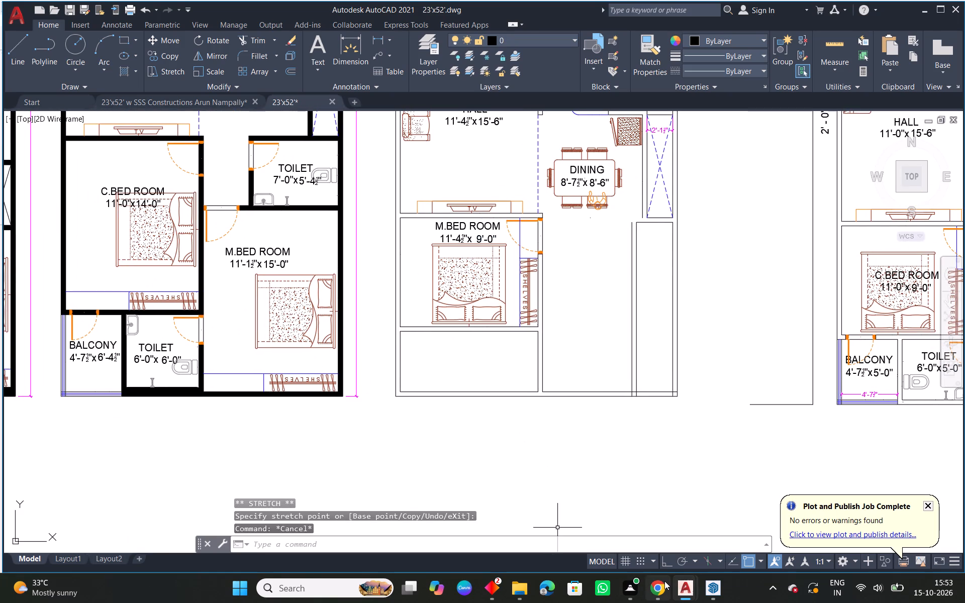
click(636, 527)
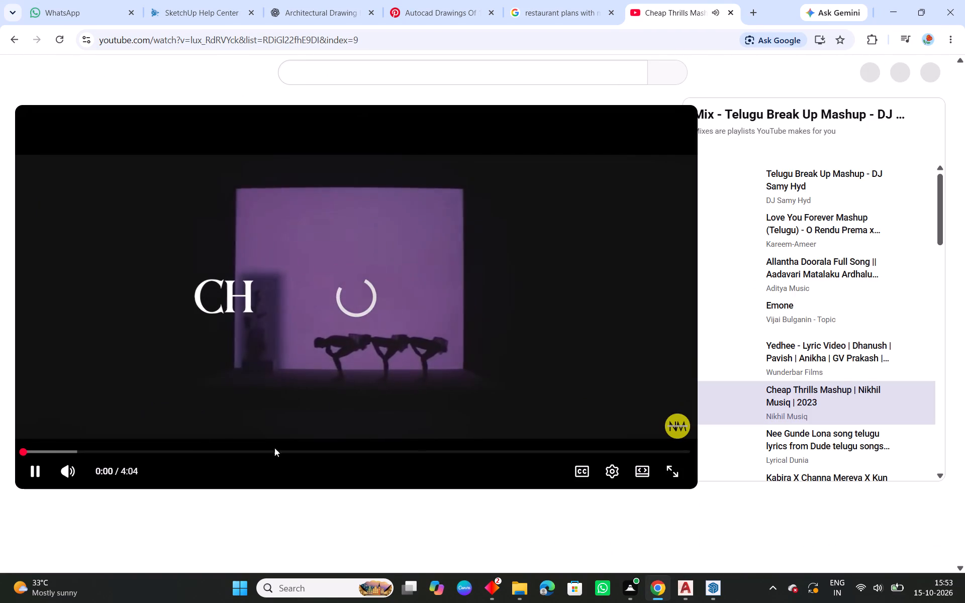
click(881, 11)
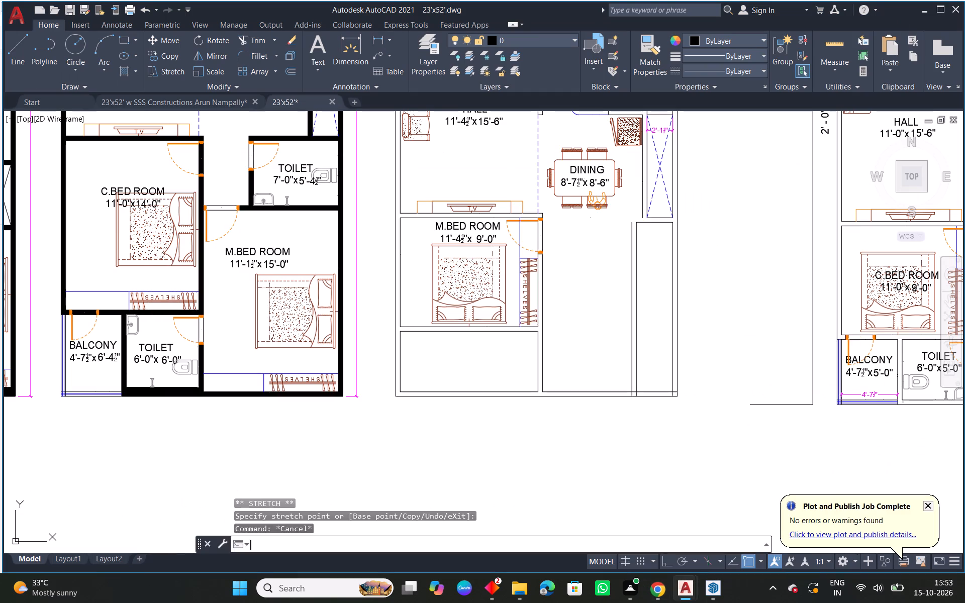
Change the new bedroom's label from M.BED ROOM to C.BED ROOM.
scroll(447, 248, up, 2)
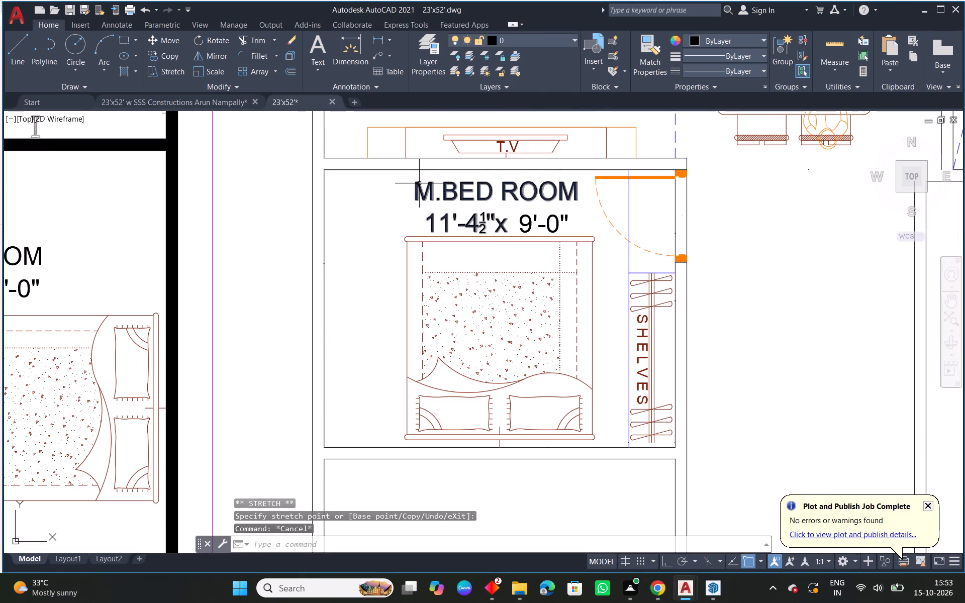
scroll(482, 254, down, 2)
middle_drag(532, 272, 570, 273)
scroll(508, 228, up, 2)
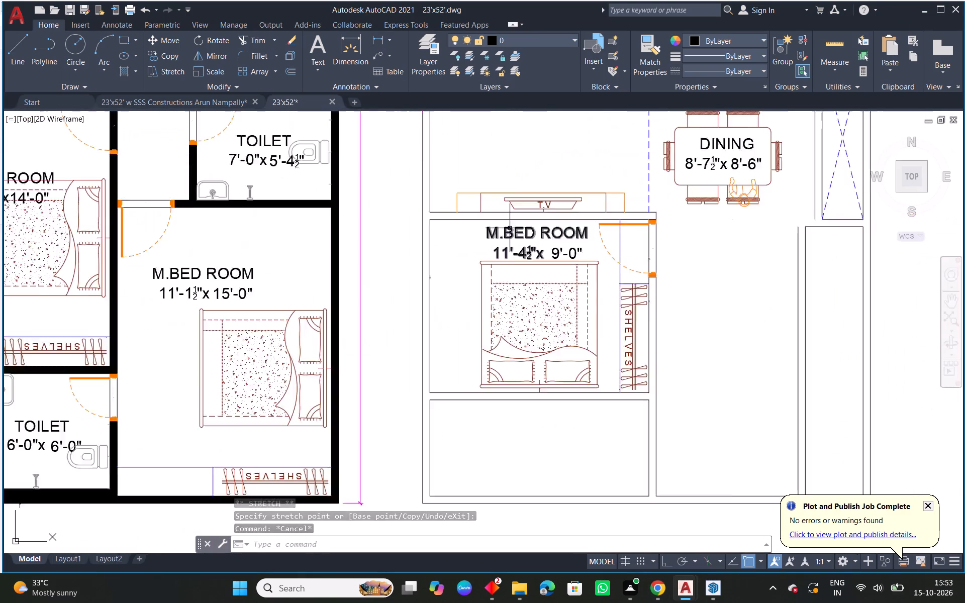
middle_drag(566, 273, 522, 292)
text(ED)
key(space)
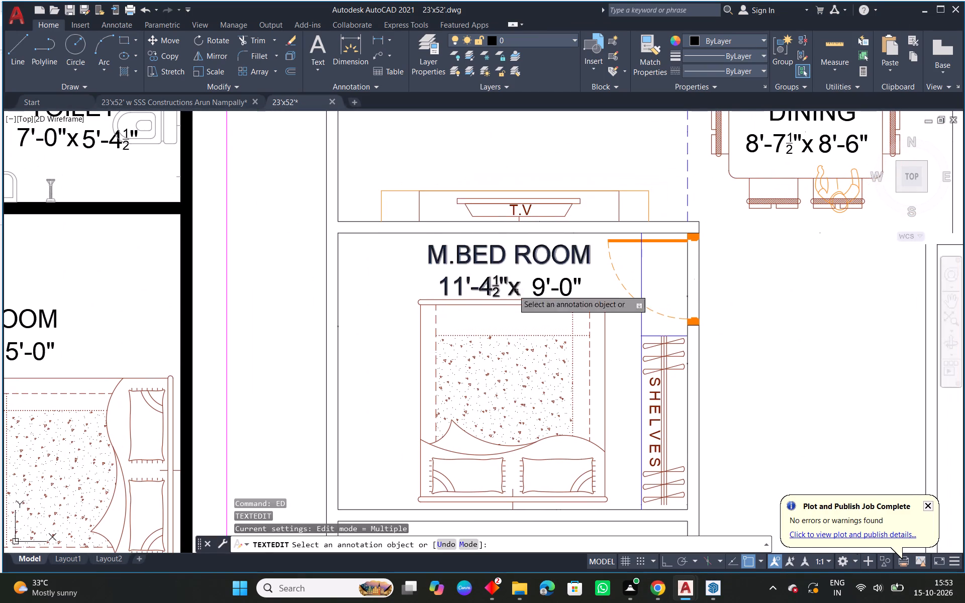
click(441, 262)
drag(447, 256, 428, 254)
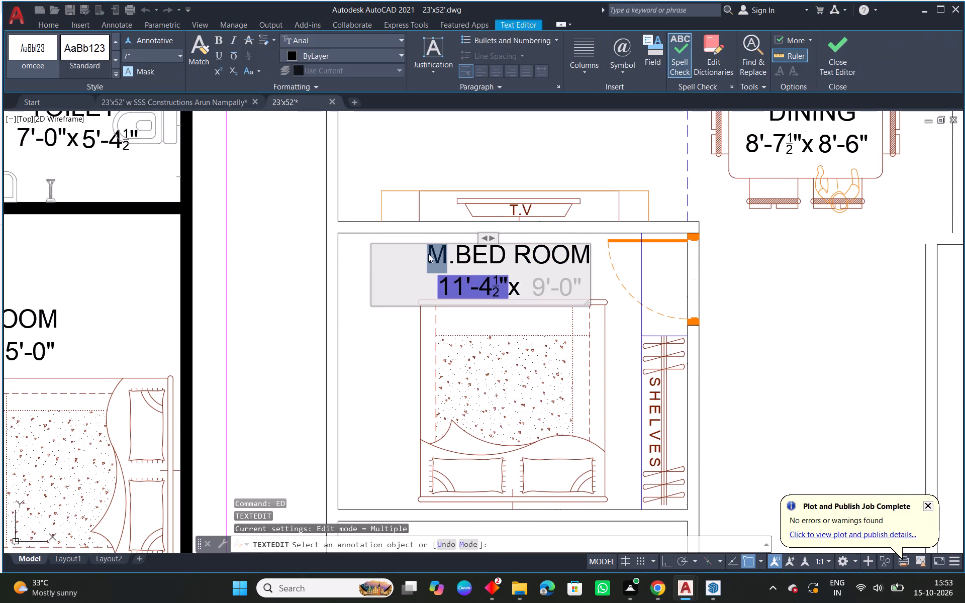
key(BackSpace)
key(c)
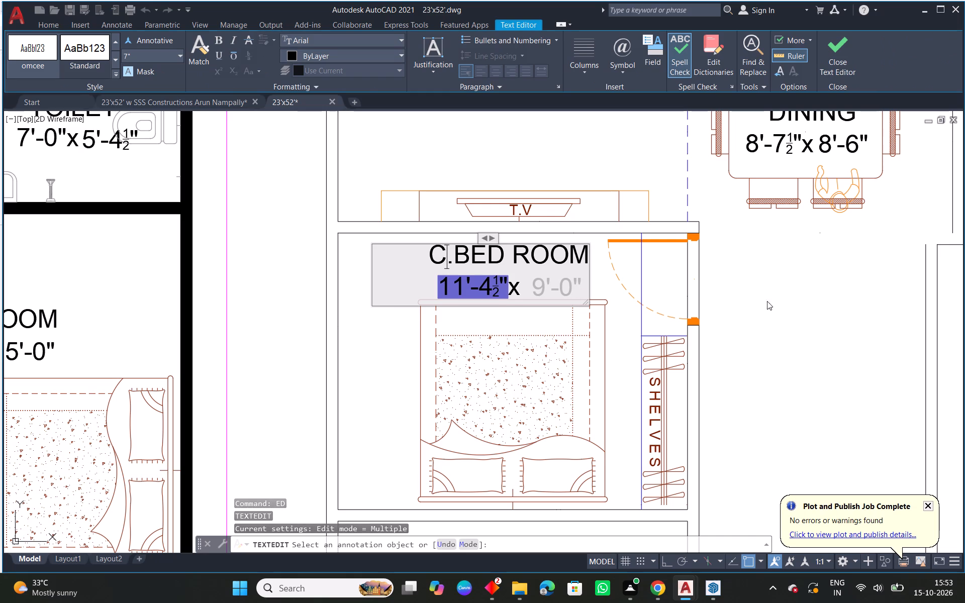
click(767, 301)
key(Escape)
scroll(767, 301, down, 1)
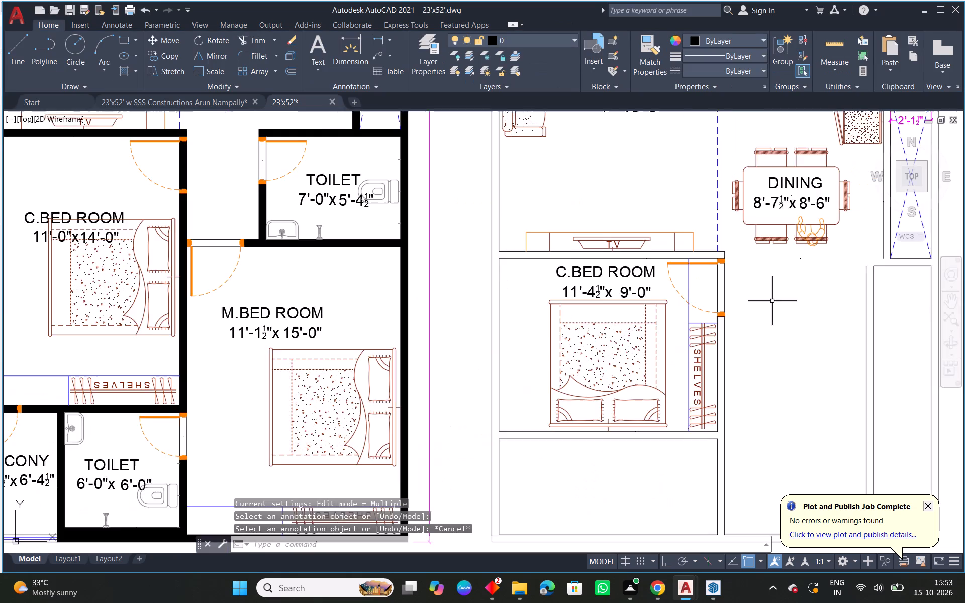
Close the wall corner below the shaft with a short horizontal line filleted at zero radius to the outer vertical wall line.
middle_drag(802, 308, 575, 303)
scroll(746, 238, up, 1)
scroll(624, 269, up, 1)
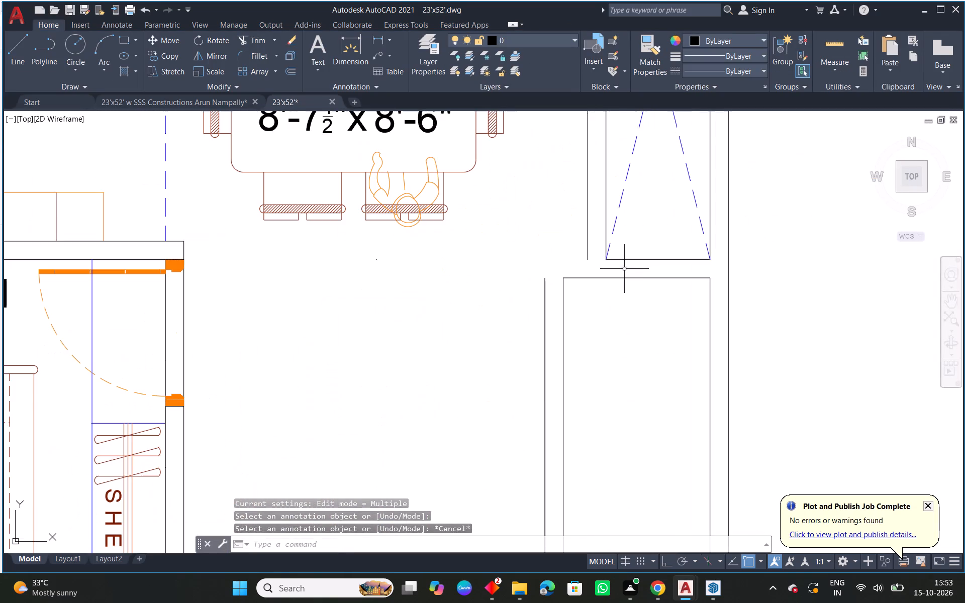
scroll(571, 254, up, 2)
text(L)
key(space)
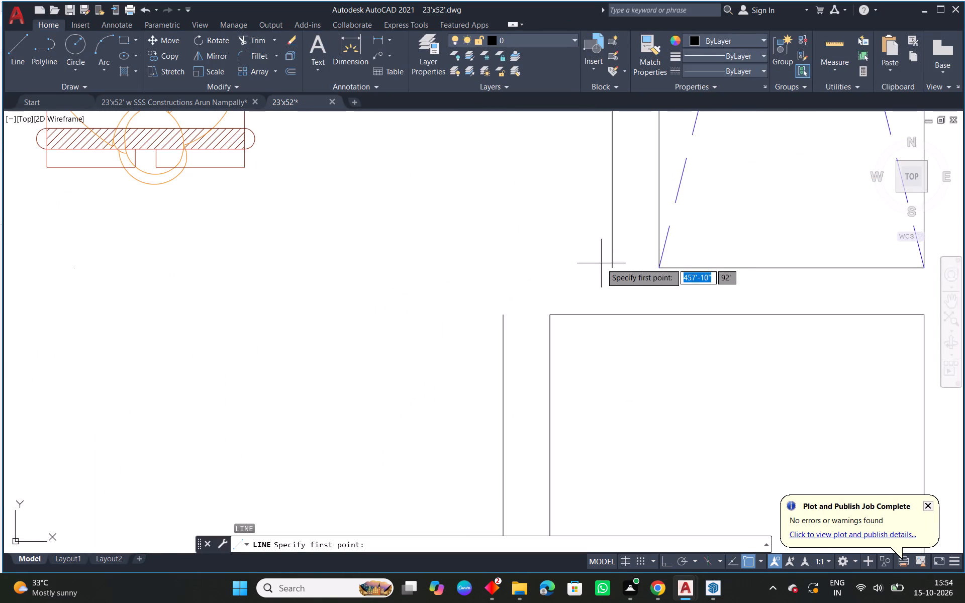
click(611, 267)
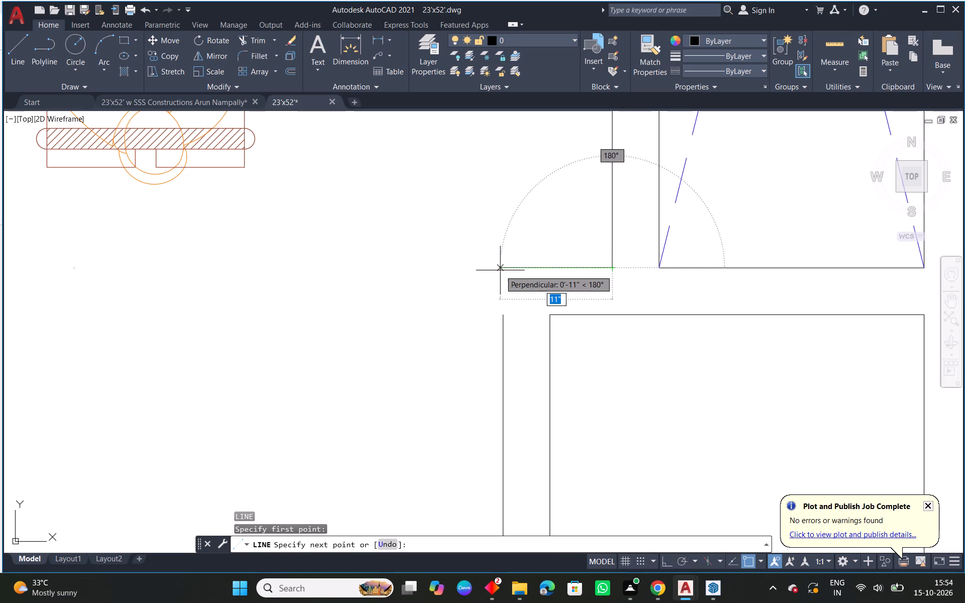
click(666, 559)
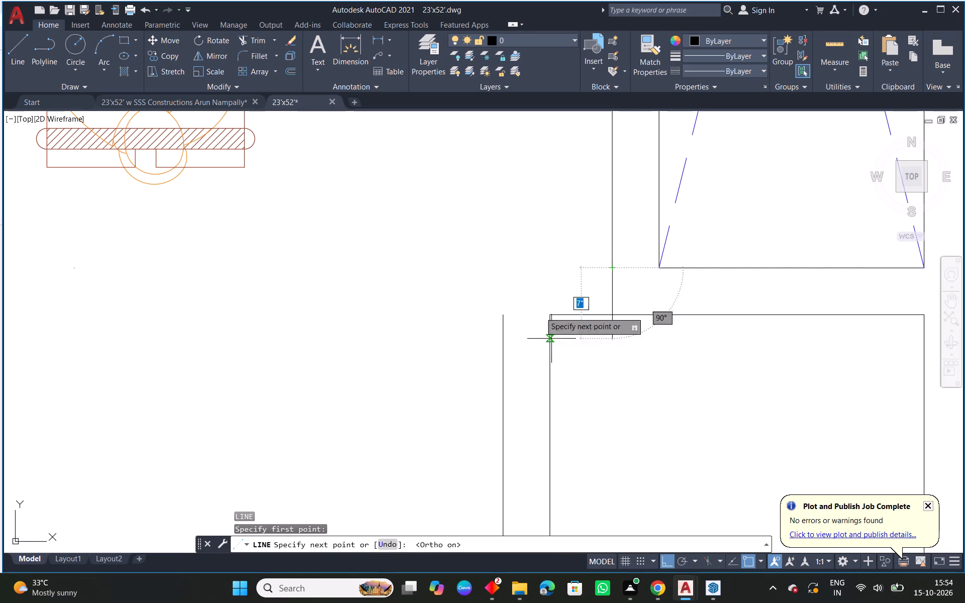
click(522, 268)
key(Escape)
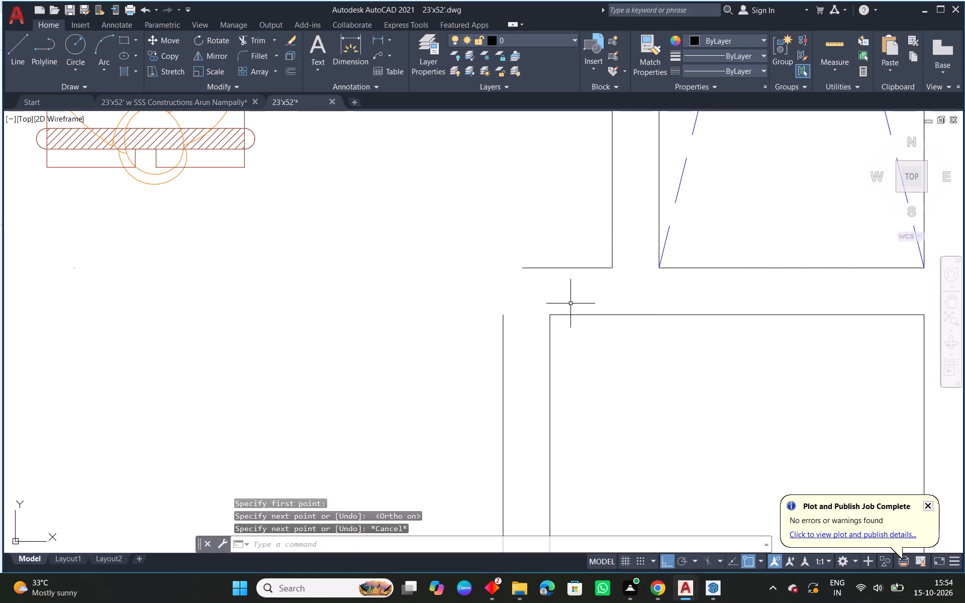
text(F)
key(space)
click(529, 268)
click(504, 327)
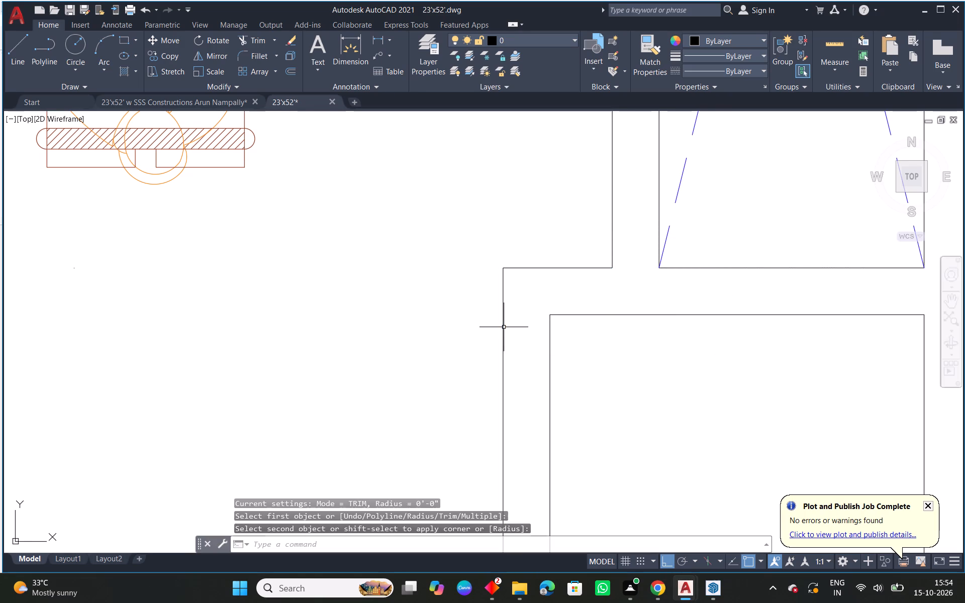
Offset the left inner wall line of the room below C.BED ROOM by 4'7.5" into the room.
scroll(615, 322, down, 2)
scroll(686, 371, down, 2)
middle_drag(688, 382, 639, 369)
scroll(529, 333, down, 1)
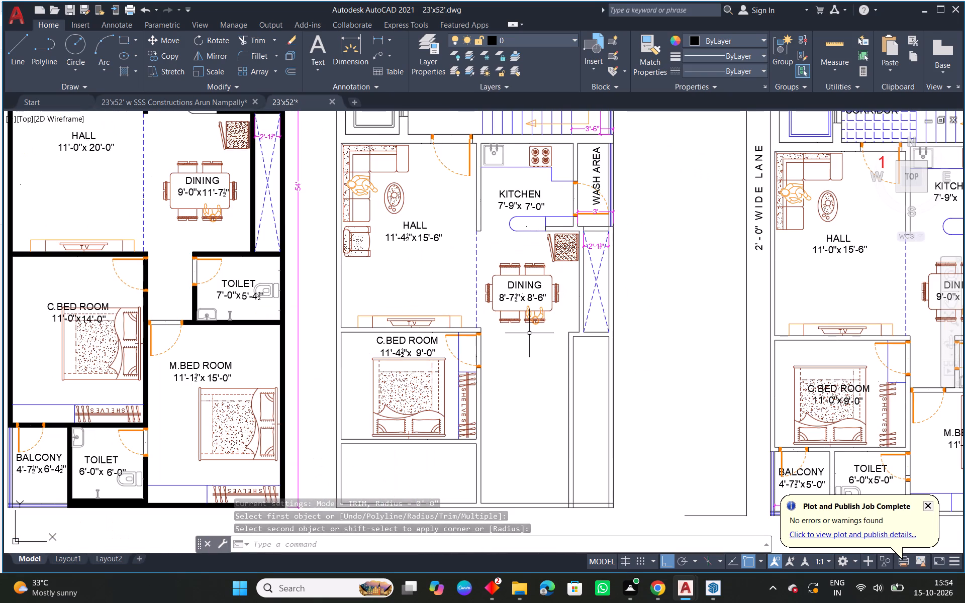
middle_drag(529, 333, 522, 234)
scroll(352, 359, up, 1)
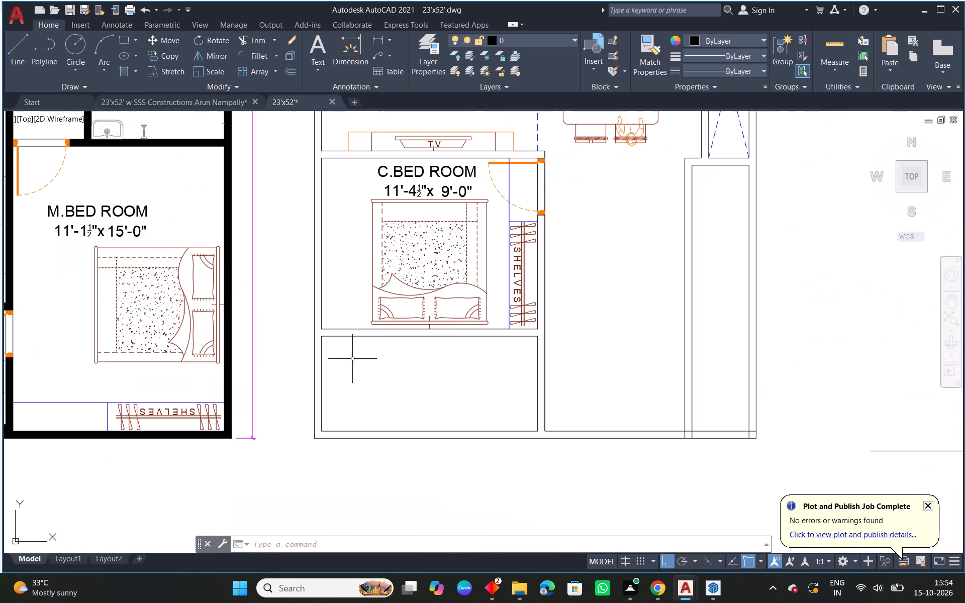
middle_drag(442, 364, 391, 299)
scroll(388, 301, down, 1)
text(O 4)
text('')
key(BackSpace)
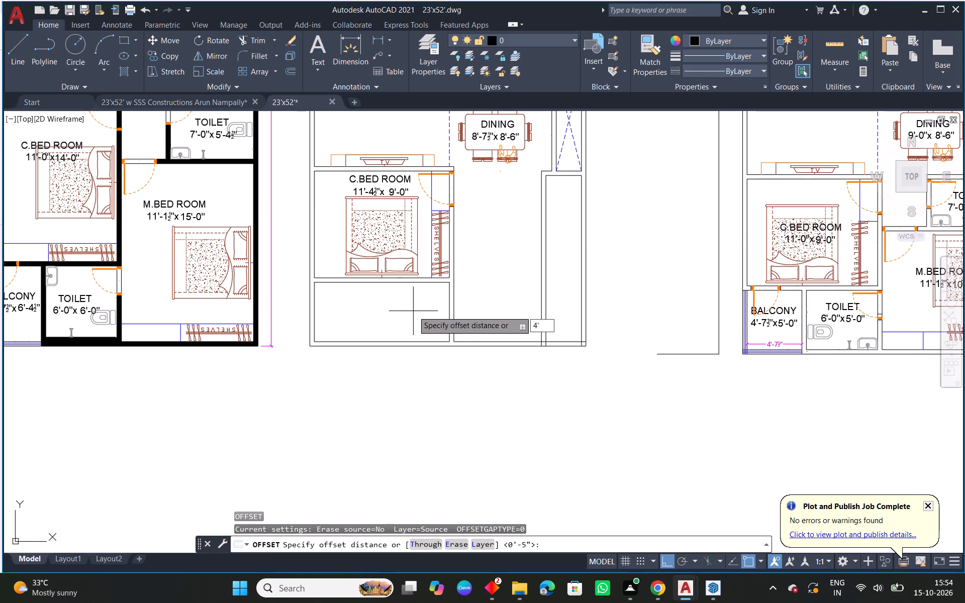
key(7)
text(.5")
key(Return)
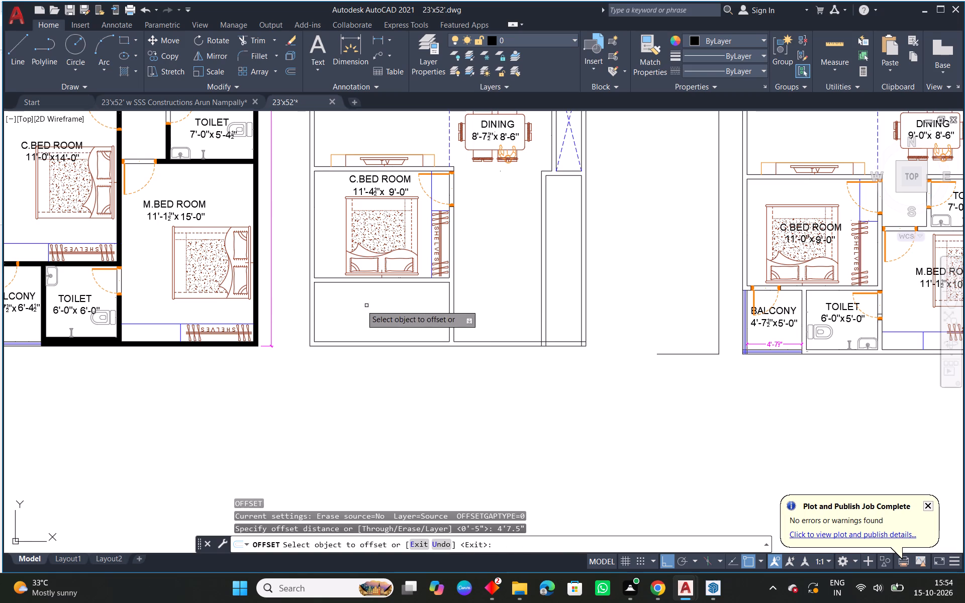
click(314, 313)
click(375, 314)
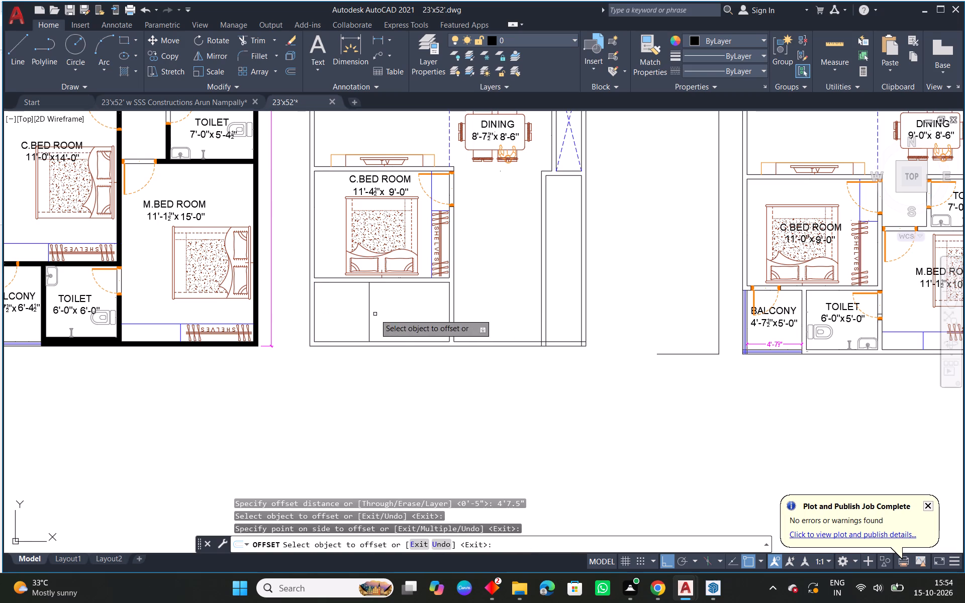
key(Escape)
Offset the new partition line by 4.5" away from the left wall to give the partition its thickness.
text(O 4.5)
key(space)
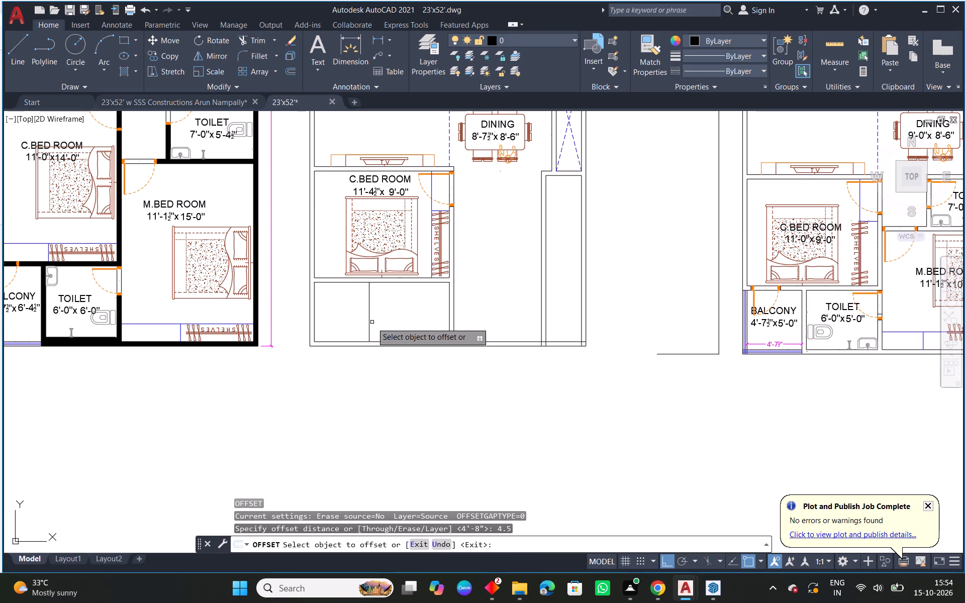
click(370, 324)
click(403, 317)
right_click(403, 317)
click(444, 333)
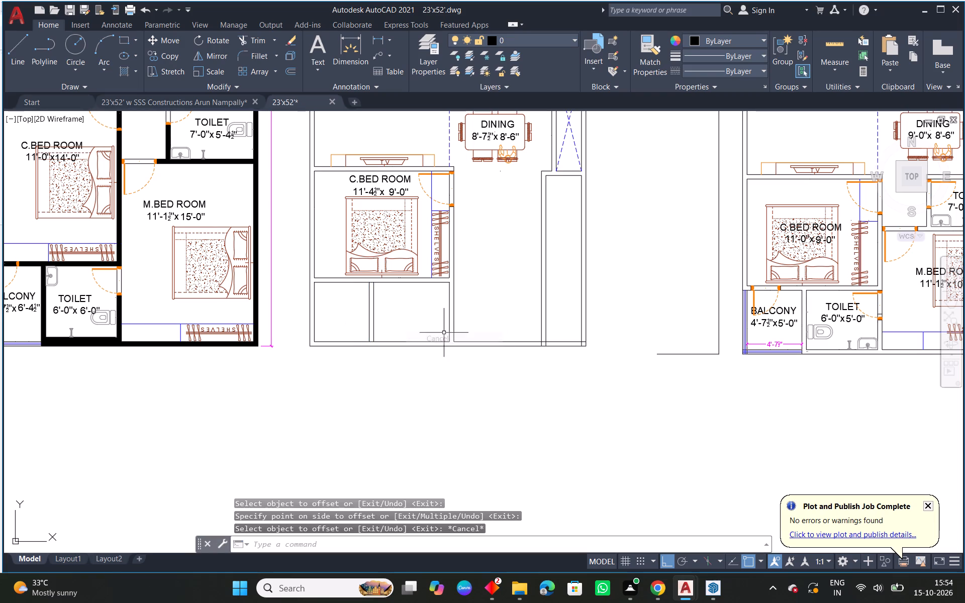
Trim the horizontal wall lines between the new partition's two lines at its upper and lower ends.
scroll(345, 259, up, 3)
key(Escape)
text(TR)
key(space)
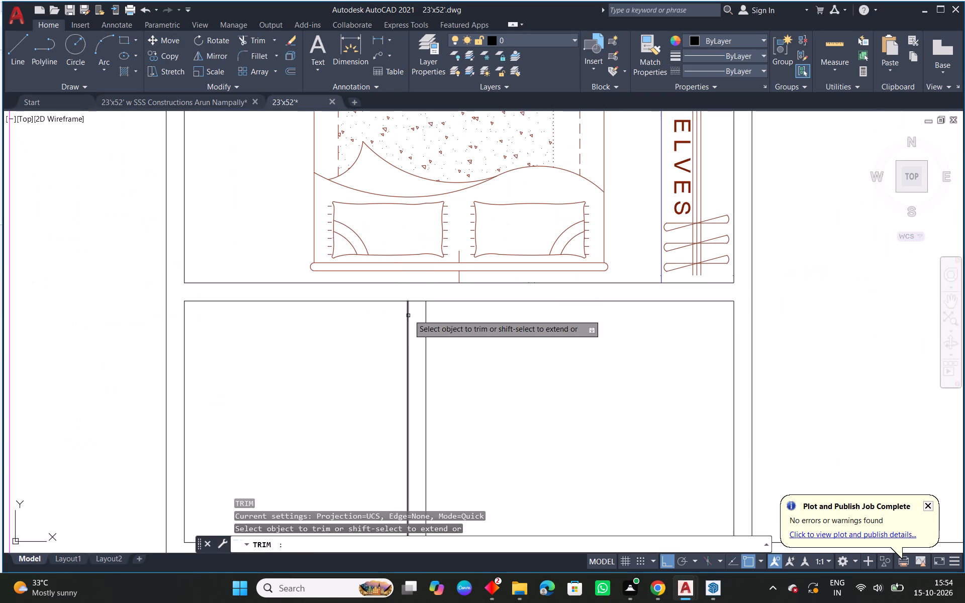
key(space)
click(417, 302)
scroll(463, 330, down, 3)
middle_drag(509, 381, 509, 321)
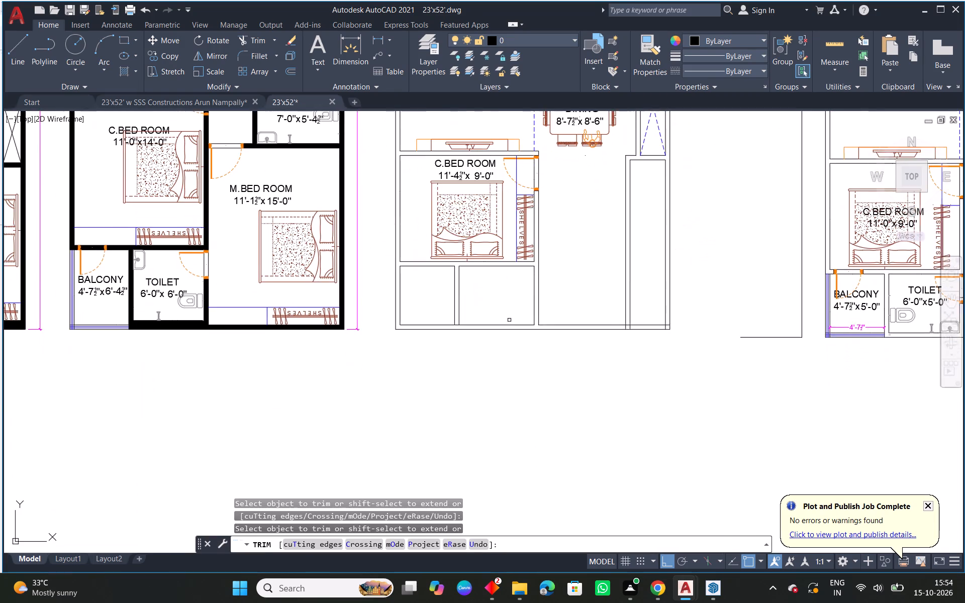
scroll(435, 320, up, 3)
click(509, 335)
key(Escape)
scroll(574, 304, down, 3)
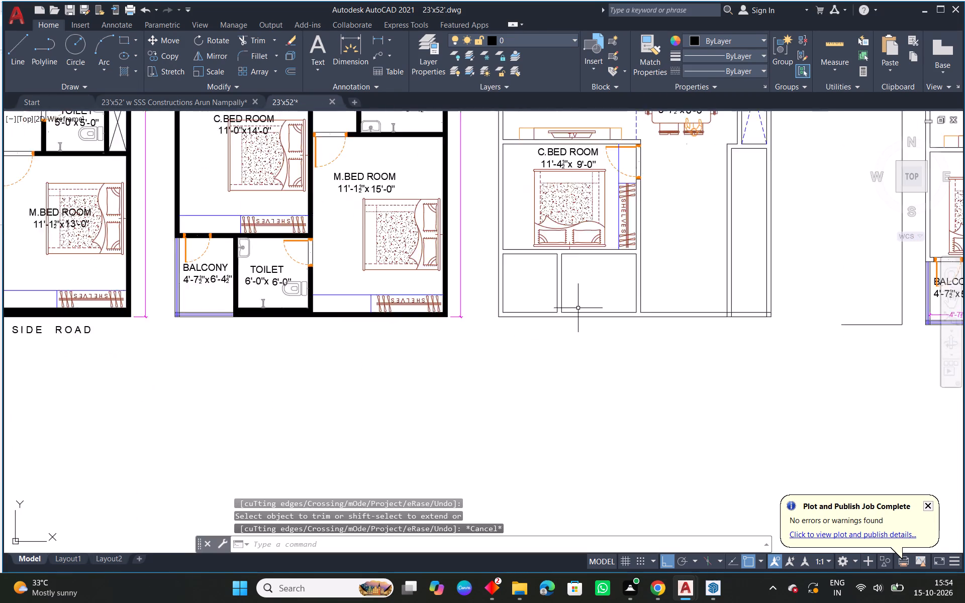
Copy the balcony door from the reference plan to the left inner corner of the wall opening below C.BED ROOM, with Ortho off.
middle_drag(679, 292, 488, 300)
middle_drag(784, 304, 700, 288)
scroll(659, 272, up, 1)
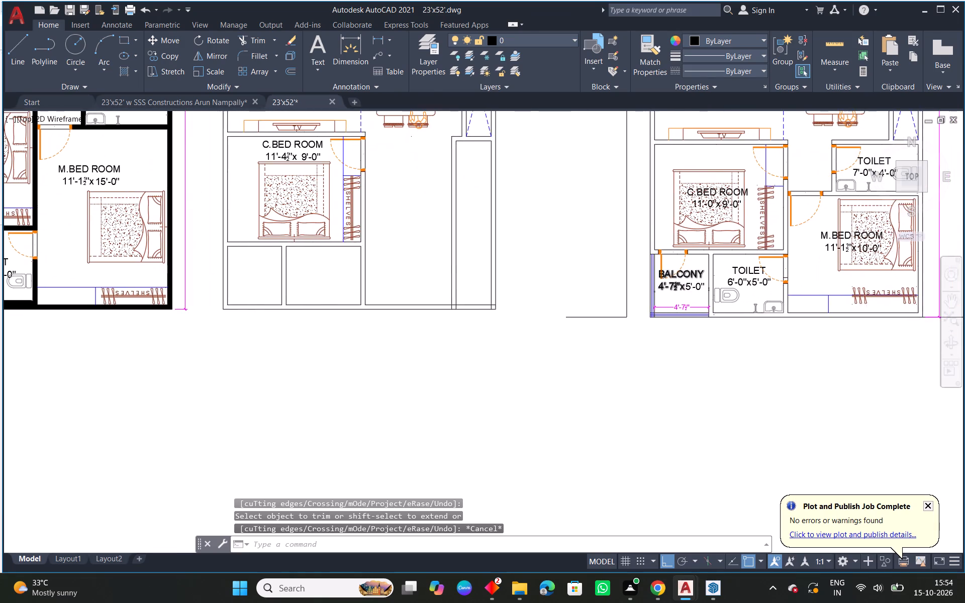
click(681, 276)
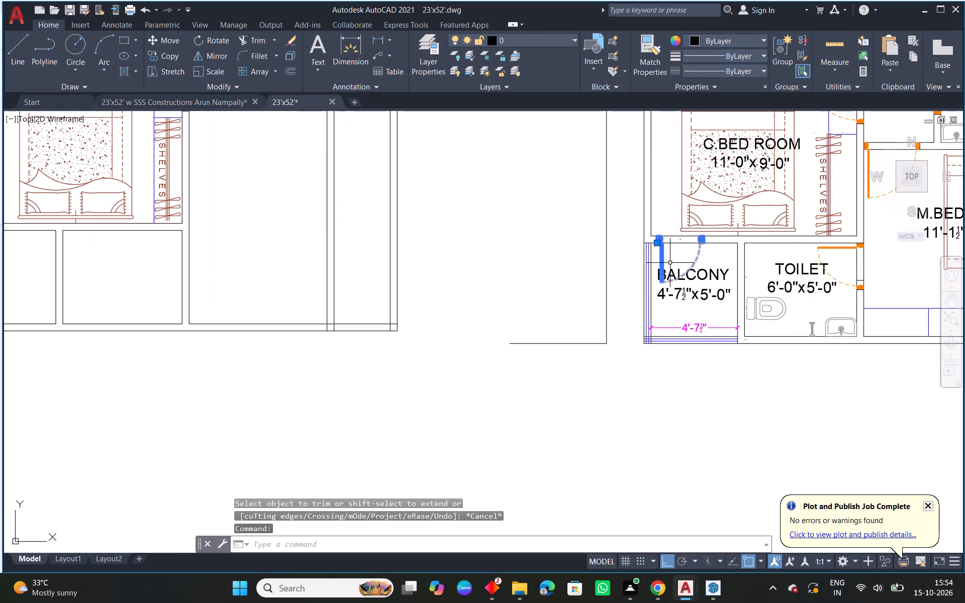
text(CO)
key(space)
click(656, 245)
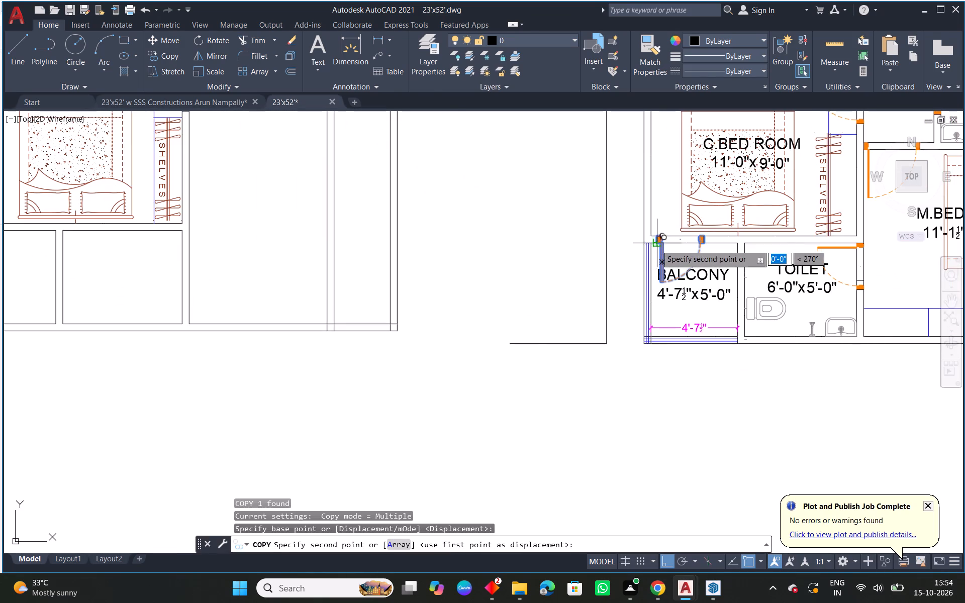
middle_drag(510, 370, 711, 336)
drag(665, 563, 667, 557)
middle_drag(327, 256, 674, 352)
scroll(523, 290, up, 3)
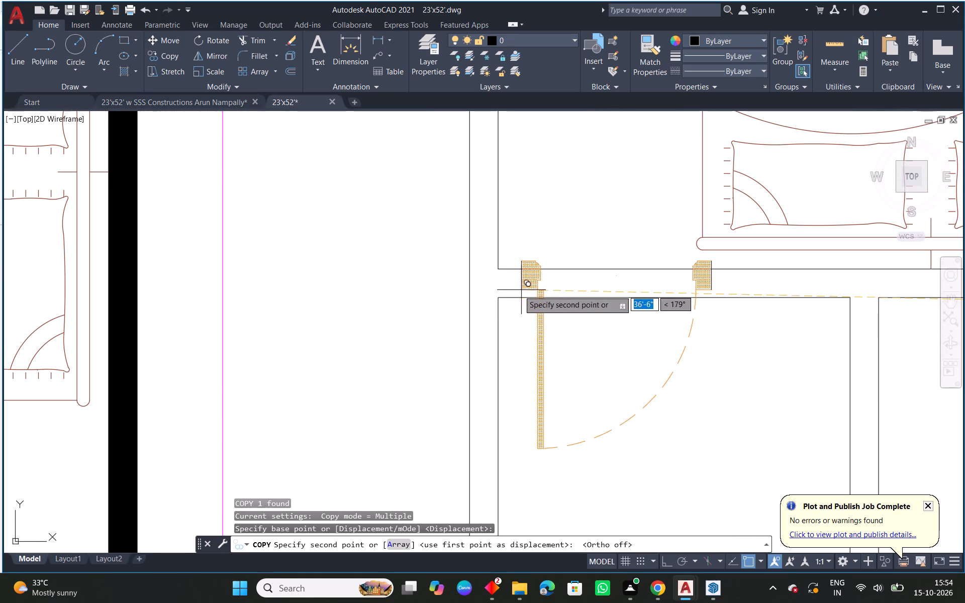
click(500, 296)
key(Escape)
Dimension the width of the 4'-7½" x 6'-4½" balcony in the neighbouring furnished plan, from its outer railing line to the toilet wall.
scroll(595, 312, down, 3)
middle_drag(719, 356, 631, 312)
scroll(576, 304, down, 1)
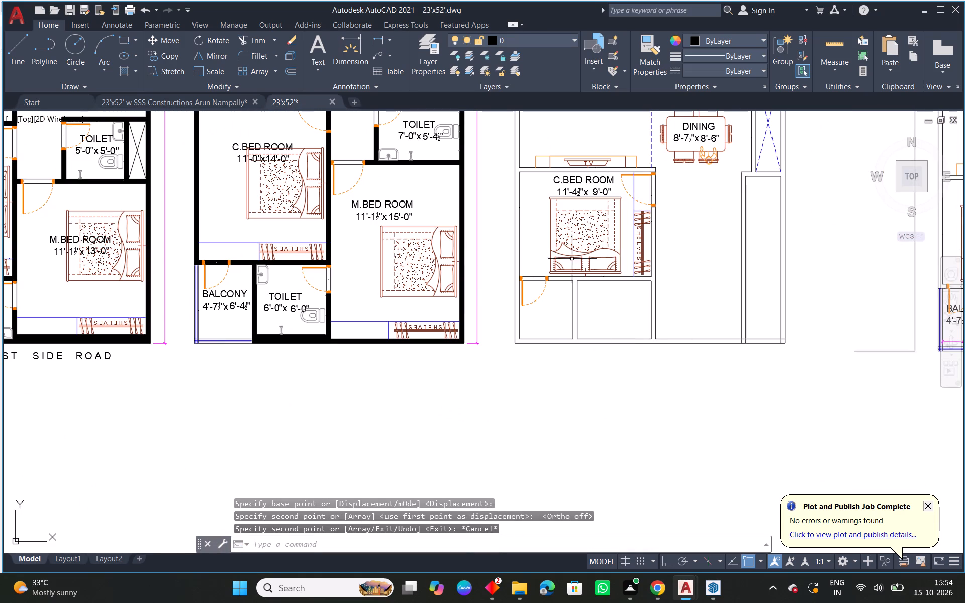
middle_drag(733, 385, 487, 347)
middle_drag(388, 328, 854, 362)
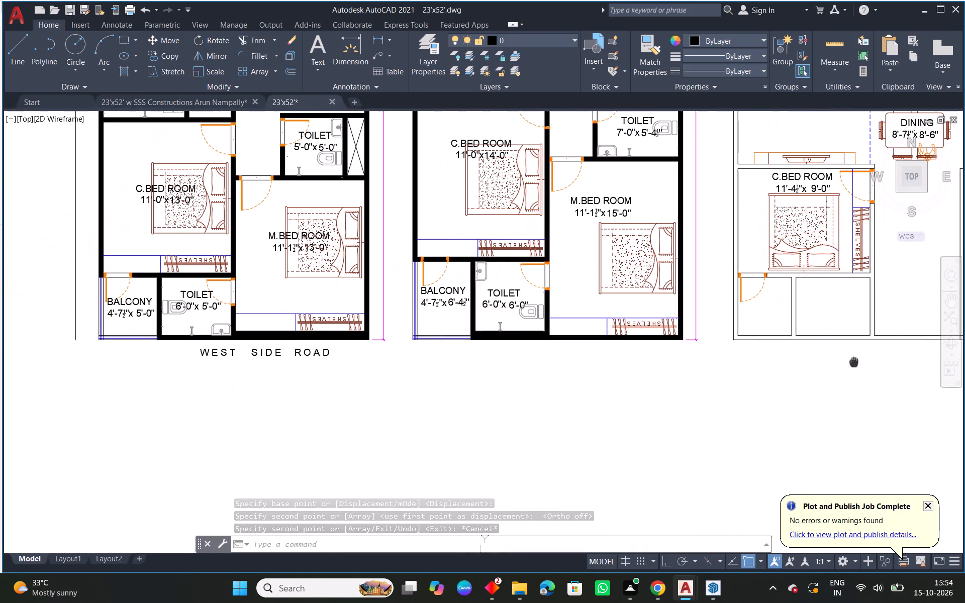
middle_drag(854, 362, 854, 361)
click(337, 62)
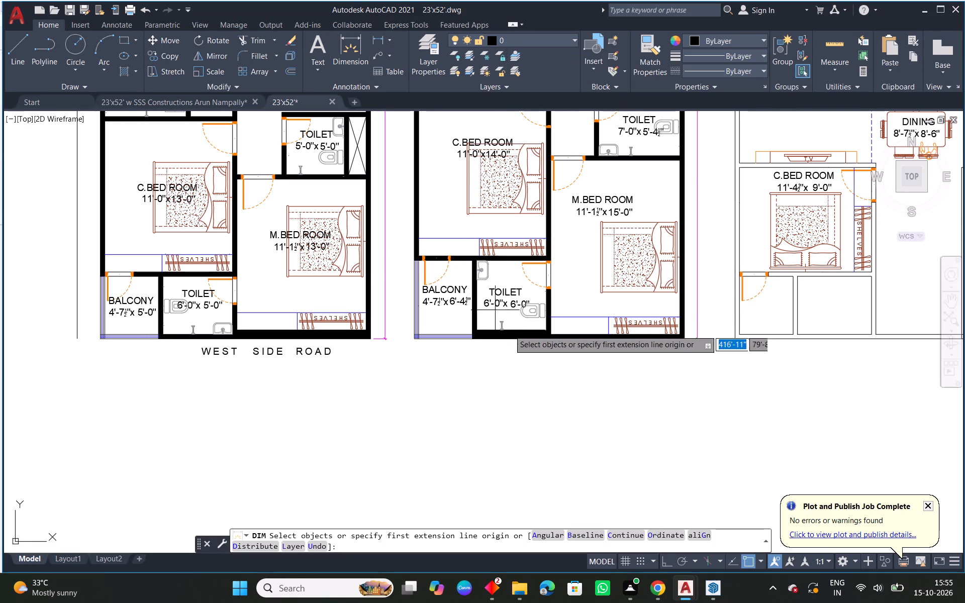
scroll(523, 347, up, 2)
middle_drag(343, 304, 552, 304)
scroll(475, 321, up, 2)
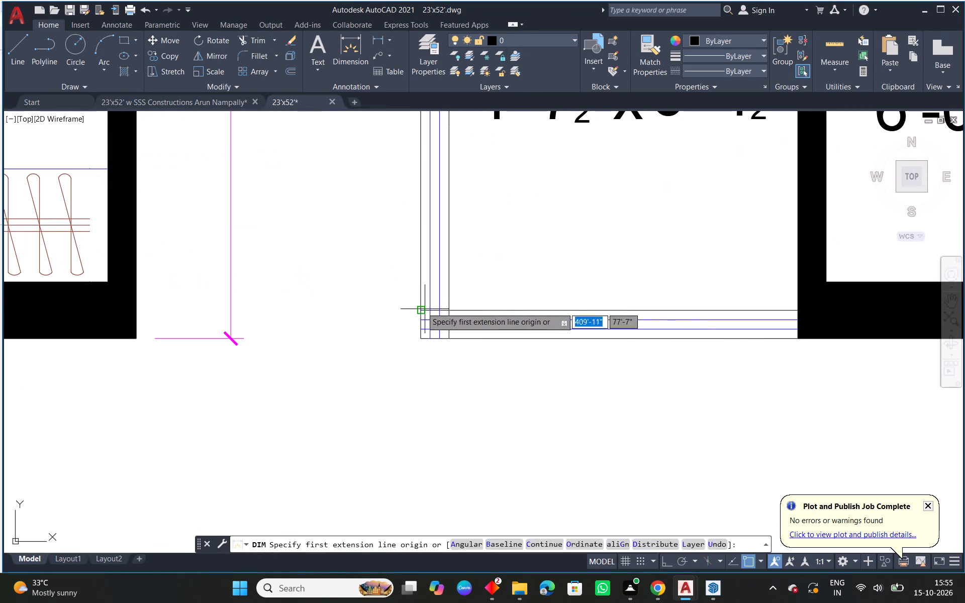
click(420, 310)
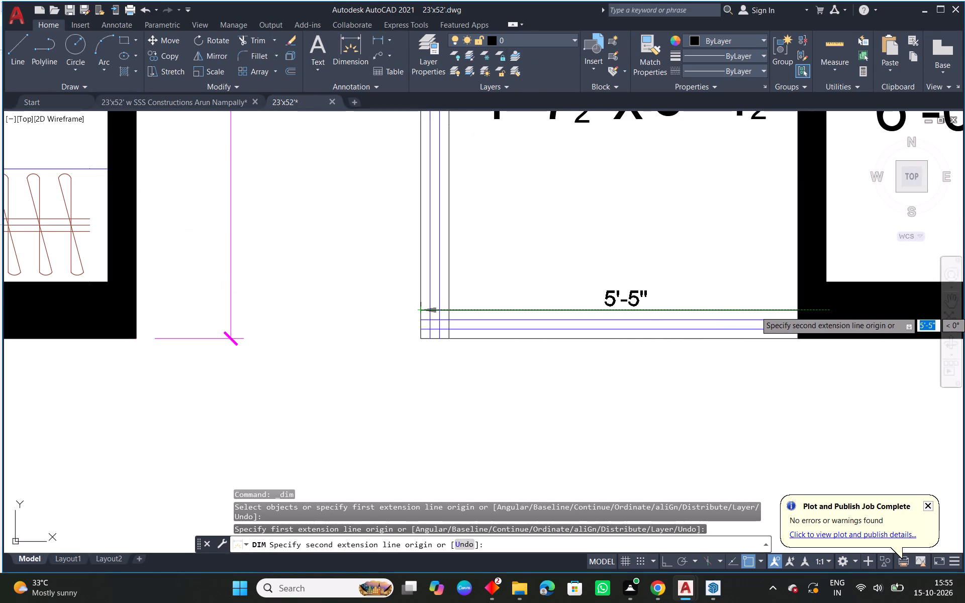
click(810, 311)
click(803, 241)
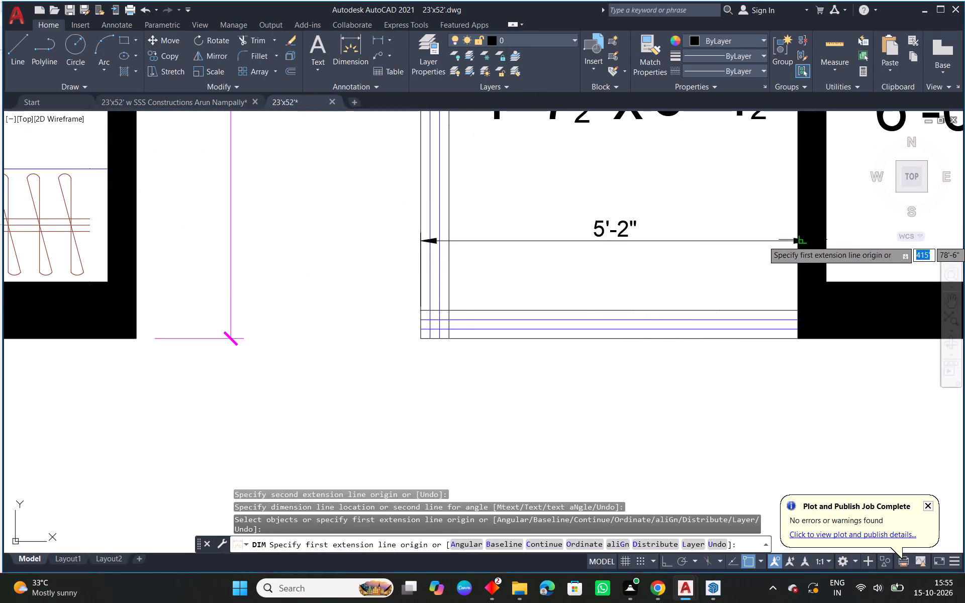
key(Escape)
Match the new balcony dimension's properties to the plan's existing magenta vertical dimension.
scroll(709, 321, down, 1)
middle_drag(797, 354, 702, 350)
scroll(701, 350, down, 1)
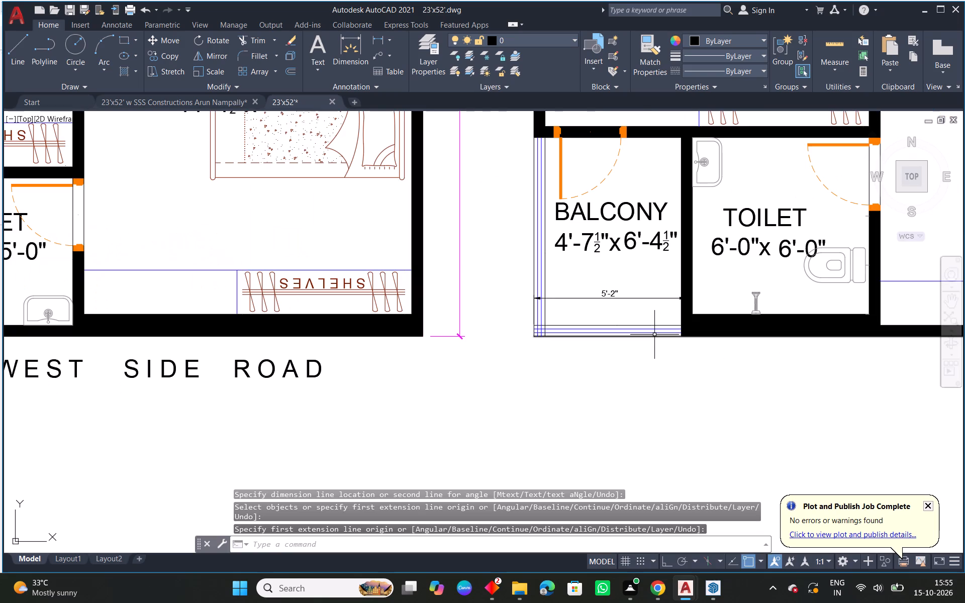
text(MA)
key(space)
scroll(594, 339, down, 3)
middle_drag(693, 358, 454, 334)
click(515, 292)
scroll(374, 307, up, 2)
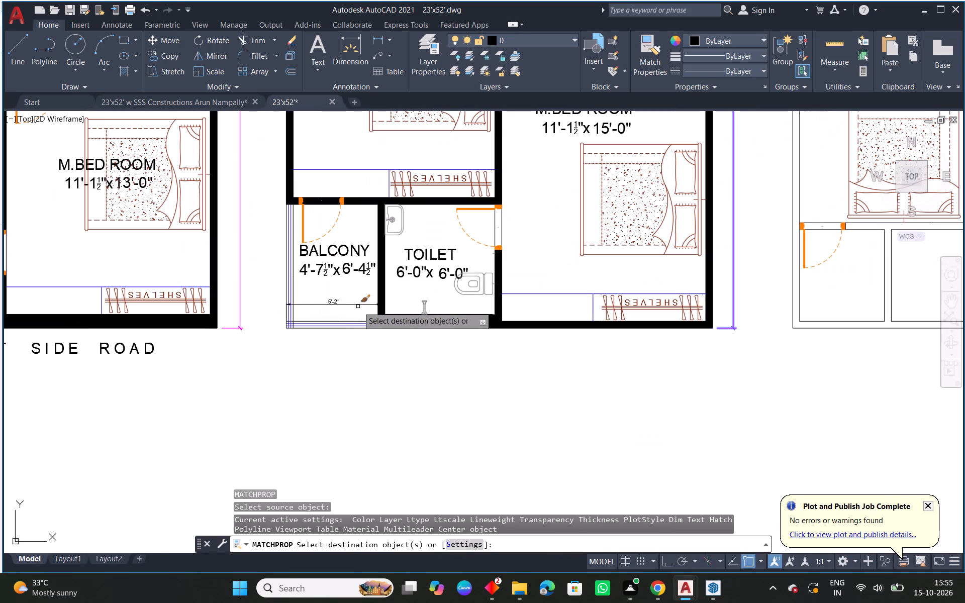
click(347, 305)
key(Escape)
Stretch the balcony dimension's end points to the inner railing line and the inner face of the toilet wall.
middle_drag(351, 305, 499, 300)
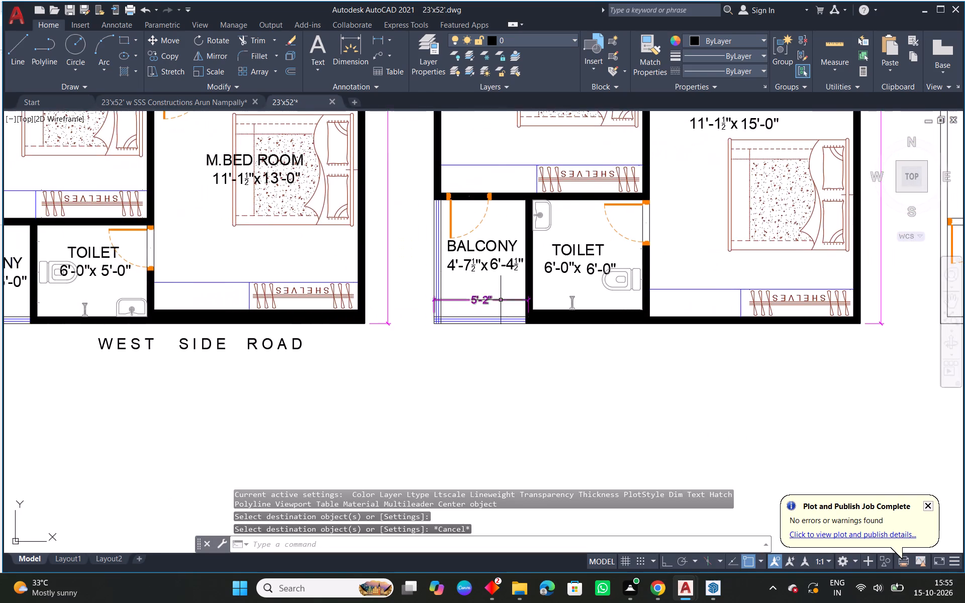
scroll(488, 299, up, 2)
click(475, 300)
key(Escape)
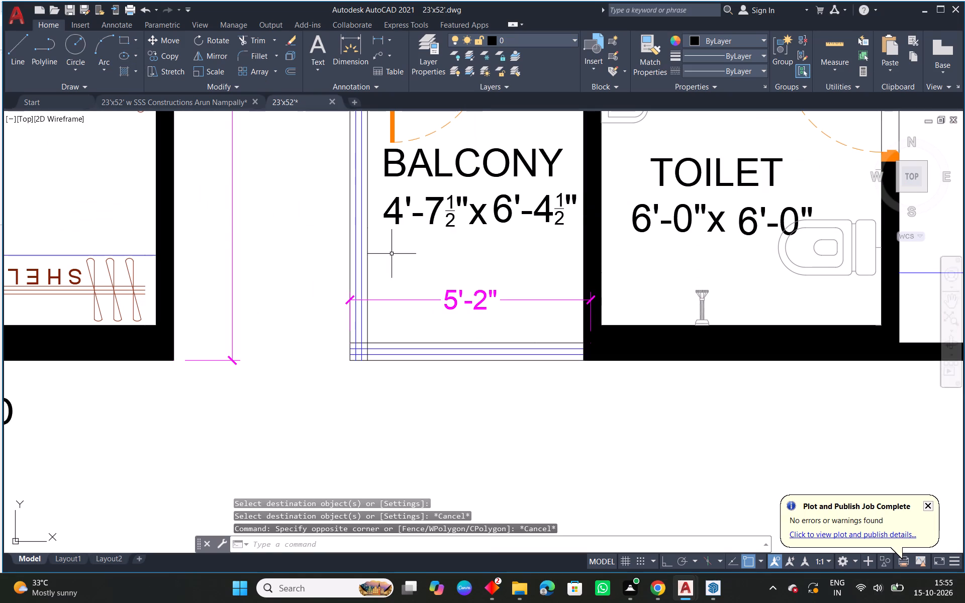
click(449, 291)
scroll(347, 324, up, 1)
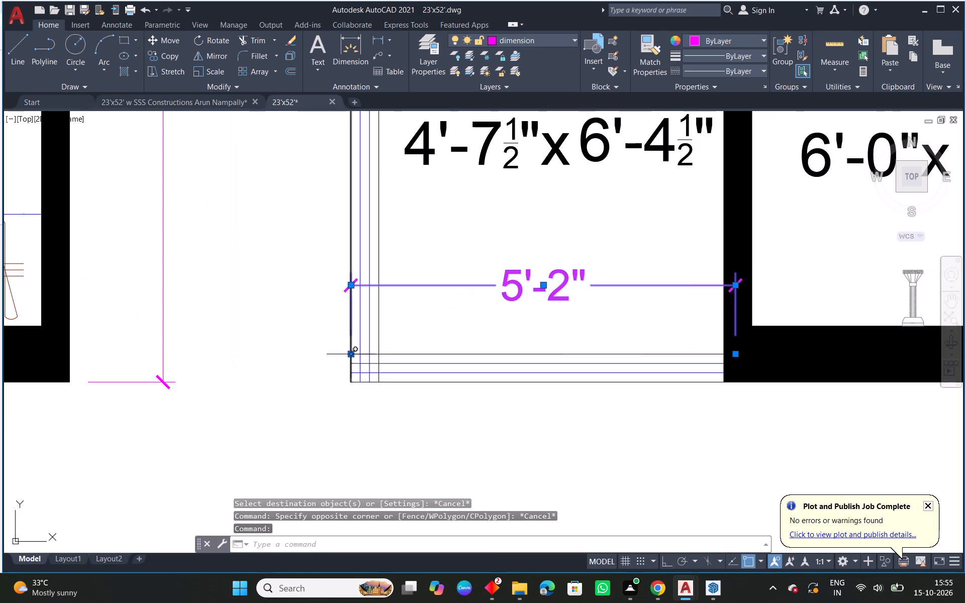
click(351, 353)
click(376, 351)
key(Escape)
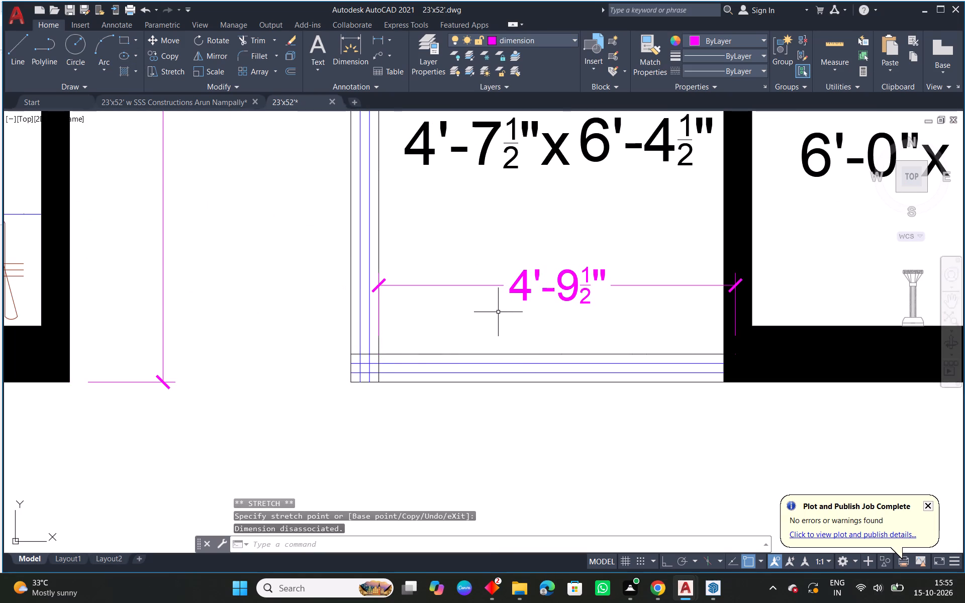
click(733, 287)
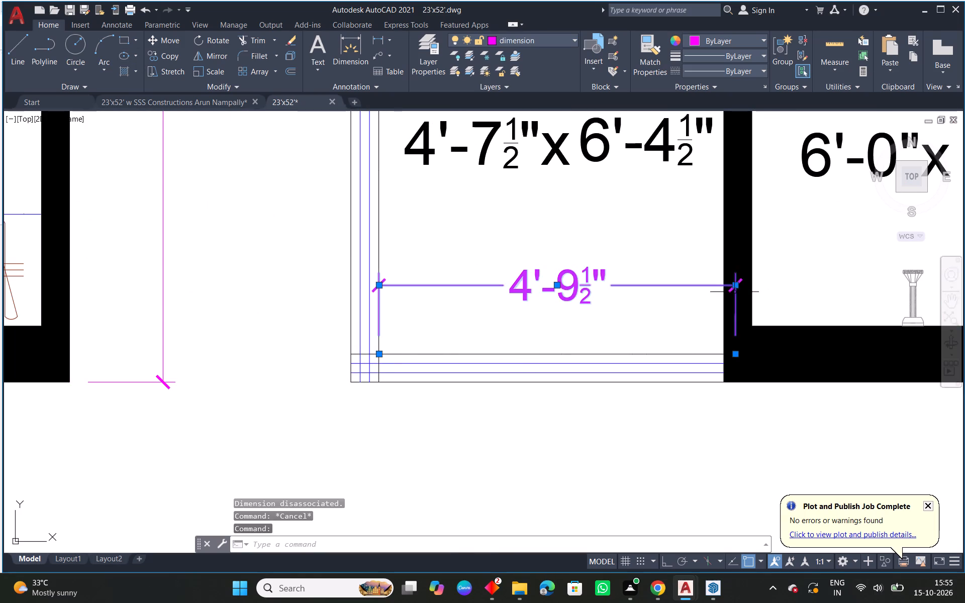
click(736, 353)
click(722, 355)
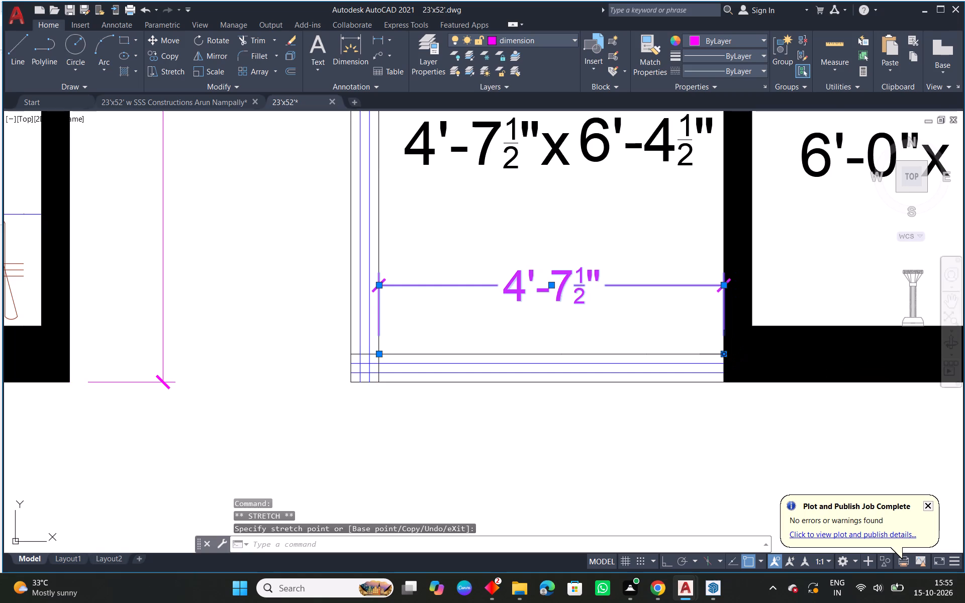
key(Escape)
Copy the TOILET label with its 6'-0" x 6'-0" size into the new small room below C.BED ROOM.
scroll(580, 350, down, 3)
middle_drag(733, 399, 431, 364)
scroll(430, 364, down, 1)
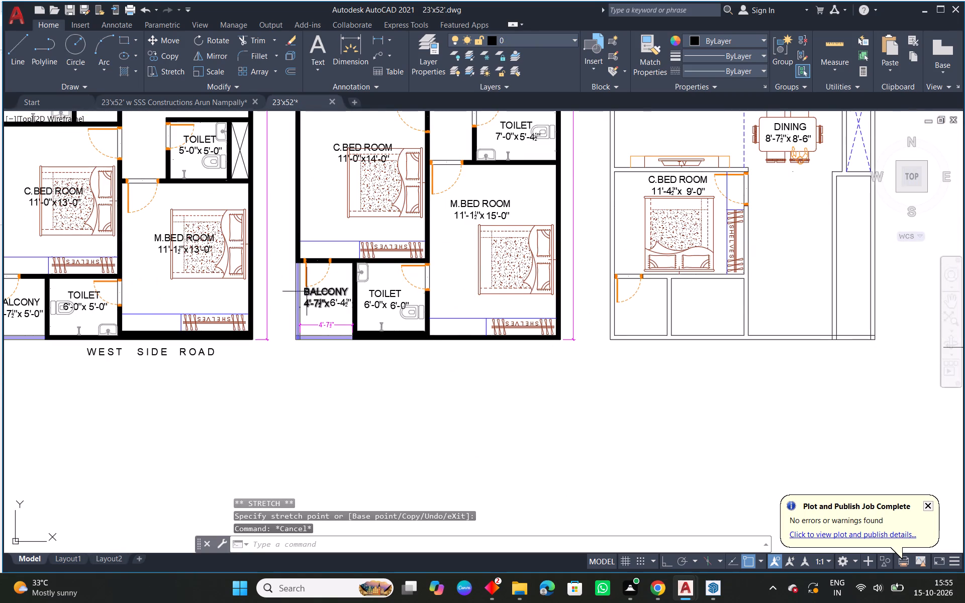
scroll(395, 296, up, 1)
click(377, 296)
click(391, 306)
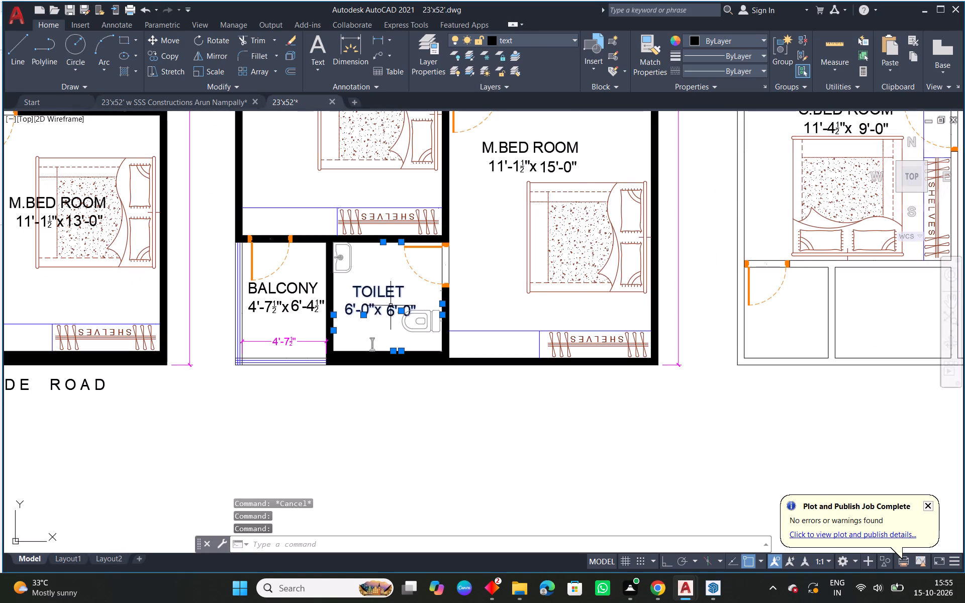
text(CO)
key(space)
click(391, 306)
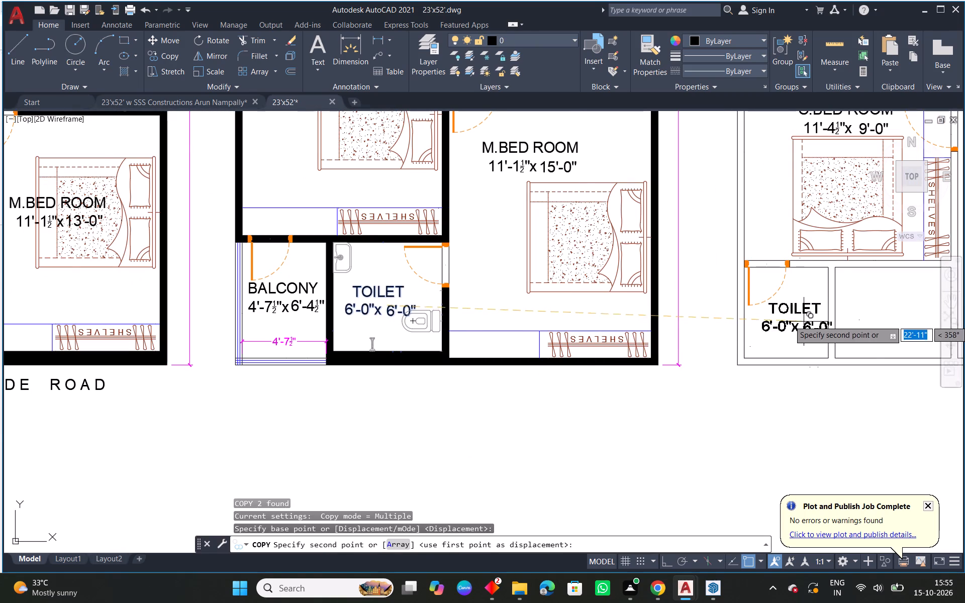
scroll(803, 318, up, 2)
middle_drag(800, 318, 676, 314)
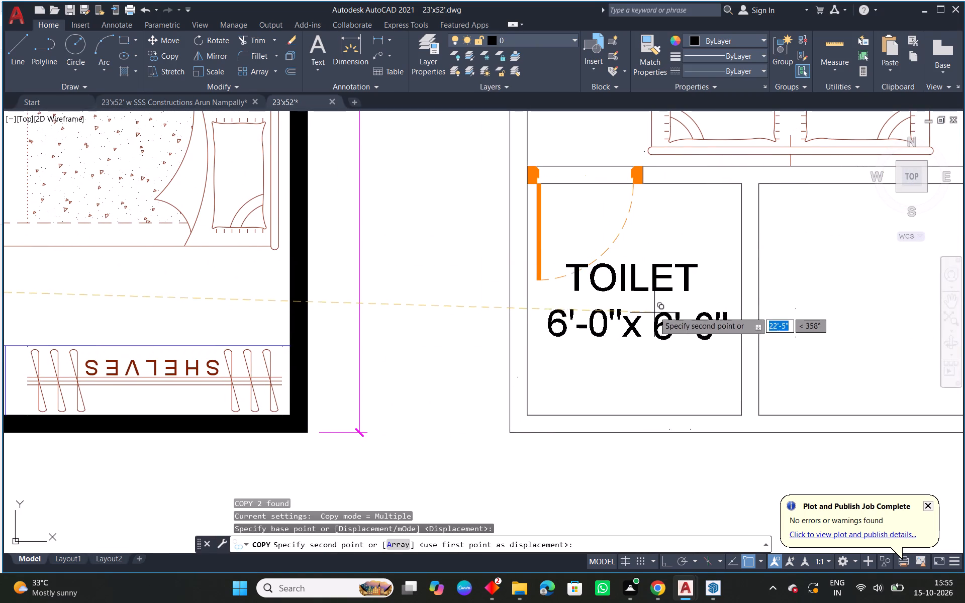
click(654, 312)
key(Escape)
Stretch the copied label's width and depth dimensions to the room's inner wall lines, giving 4'-7½" x 5'-0".
click(603, 319)
click(515, 376)
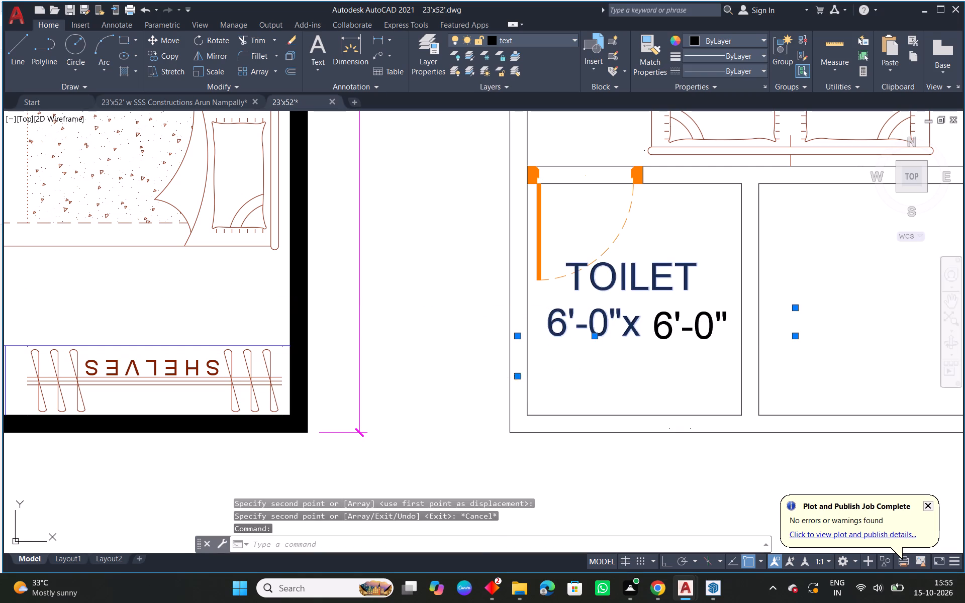
click(523, 355)
middle_drag(676, 355, 572, 348)
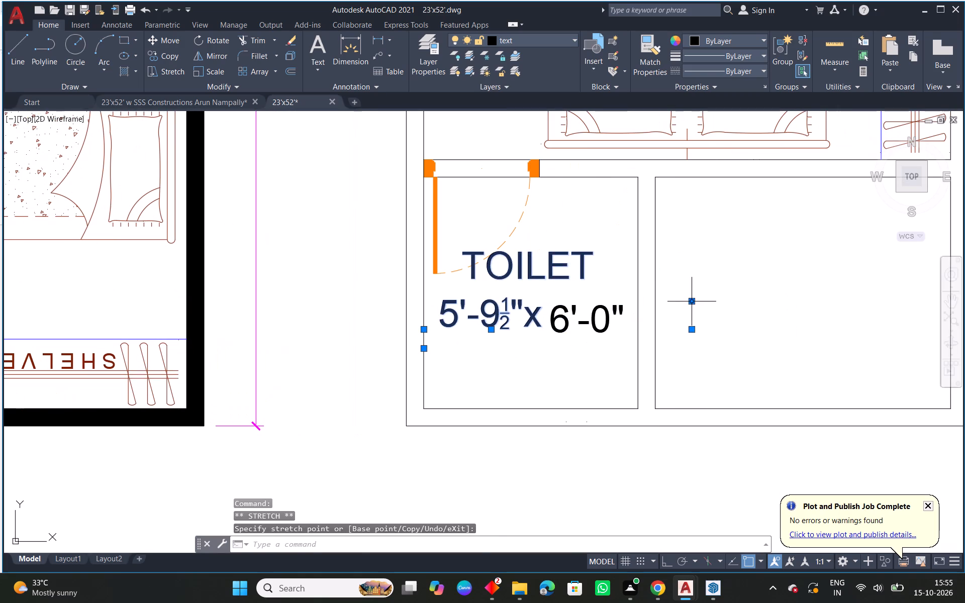
click(693, 300)
click(637, 348)
key(Escape)
click(595, 319)
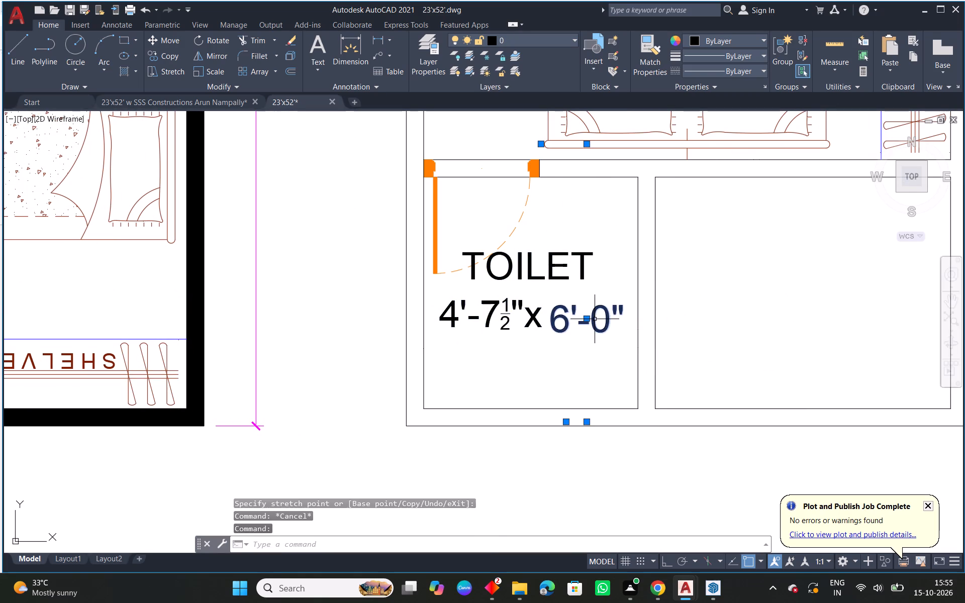
drag(539, 145, 542, 151)
click(568, 179)
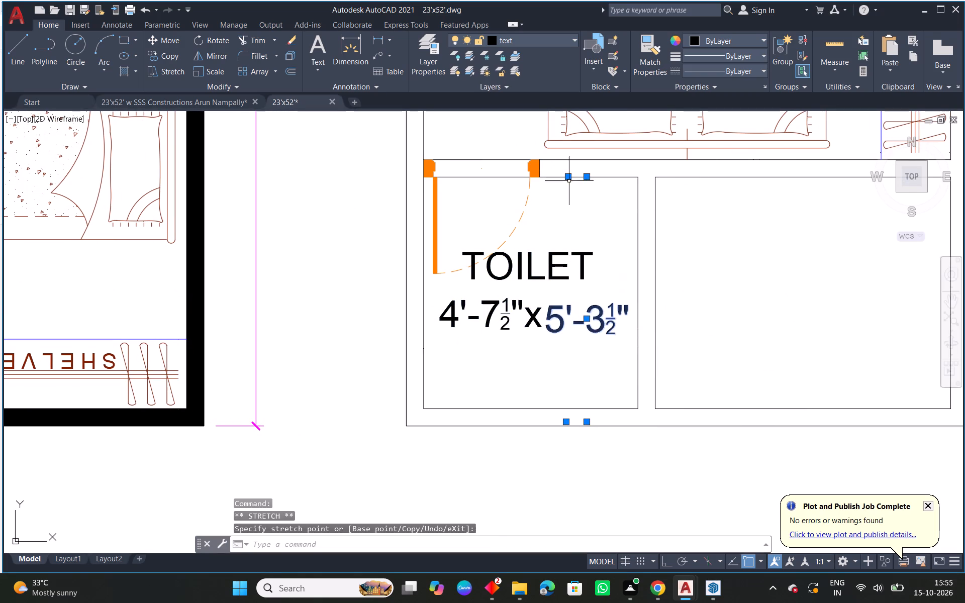
click(567, 421)
click(570, 409)
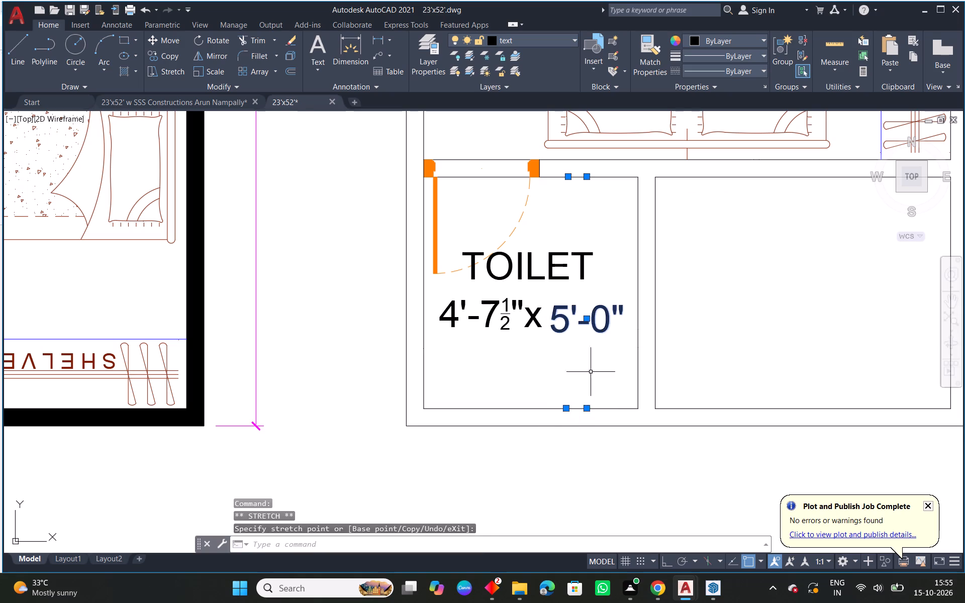
key(Escape)
Change the copied label's room name from TOILET to BALCONY.
scroll(564, 300, down, 2)
middle_drag(547, 331, 575, 315)
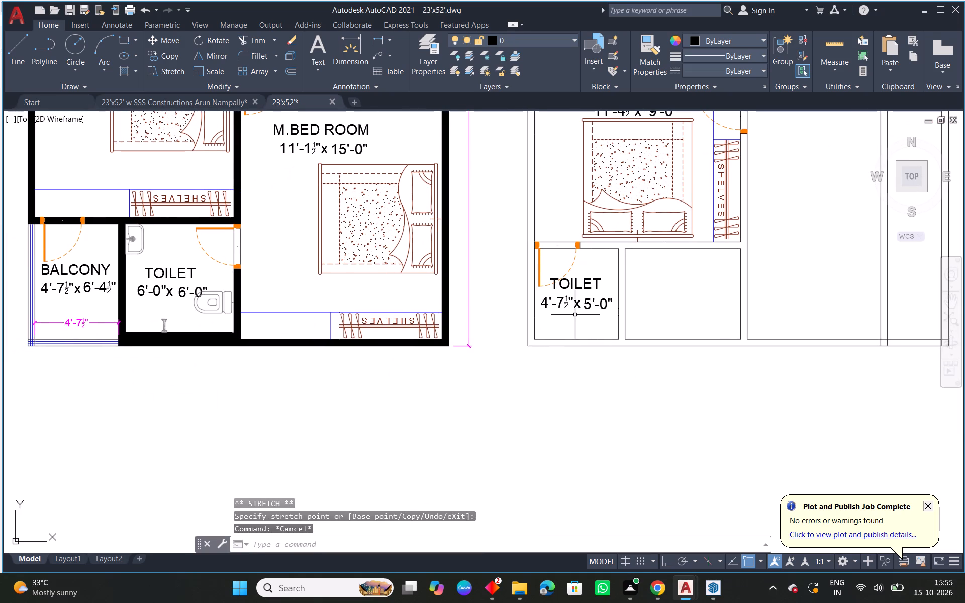
text(ED)
key(space)
click(579, 284)
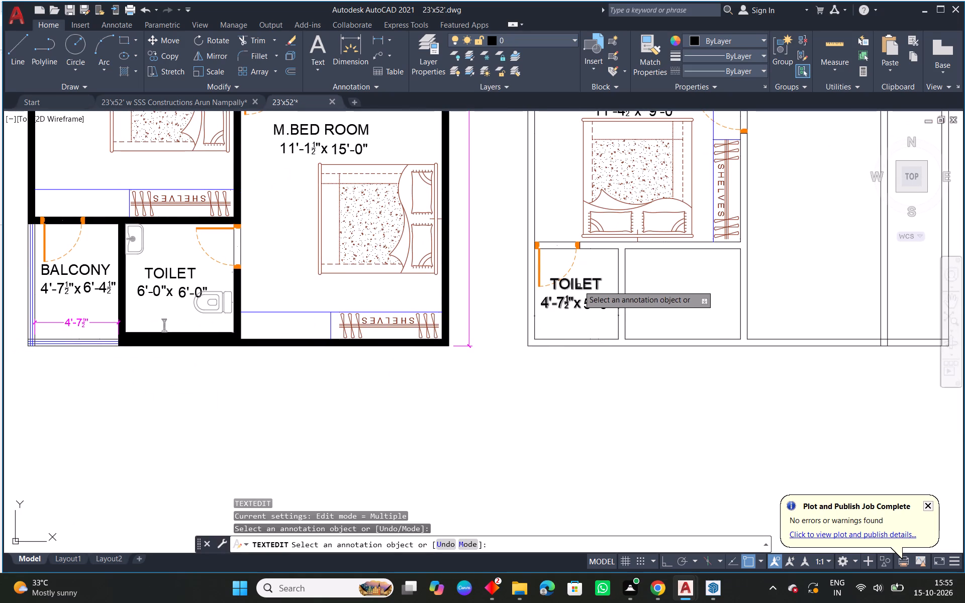
click(578, 286)
drag(604, 285, 543, 283)
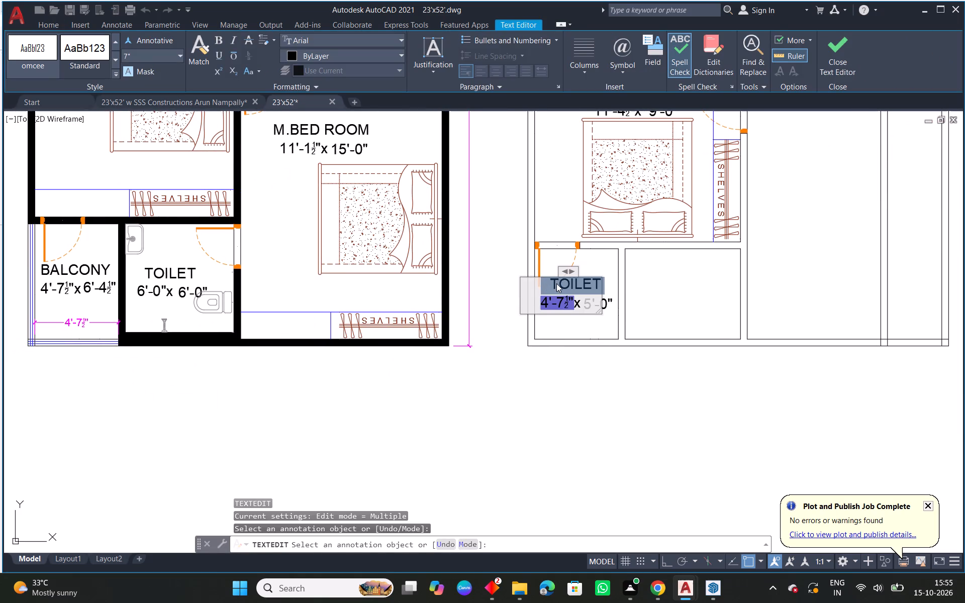
key(BackSpace)
text(BALCONY)
key(Return)
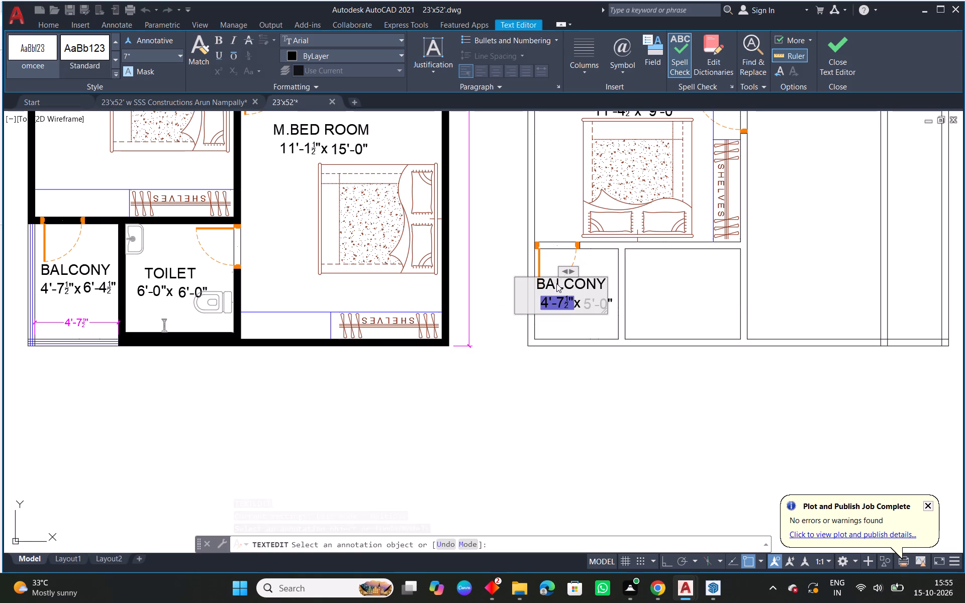
click(659, 284)
key(Escape)
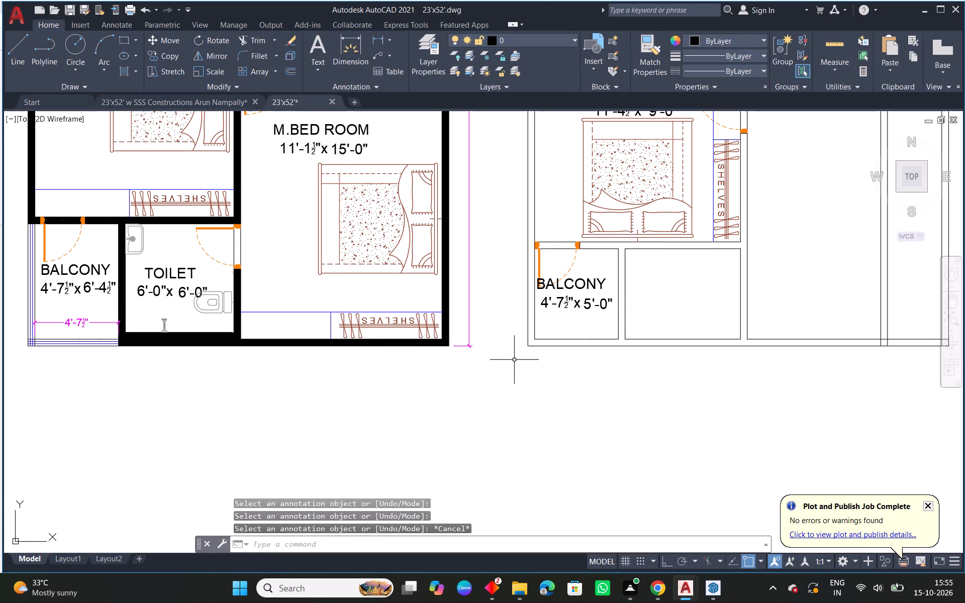
Offset the new balcony's lower and outer side wall lines outward twice each at 1.5" spacing to form the railing.
text(O 1.5)
key(space)
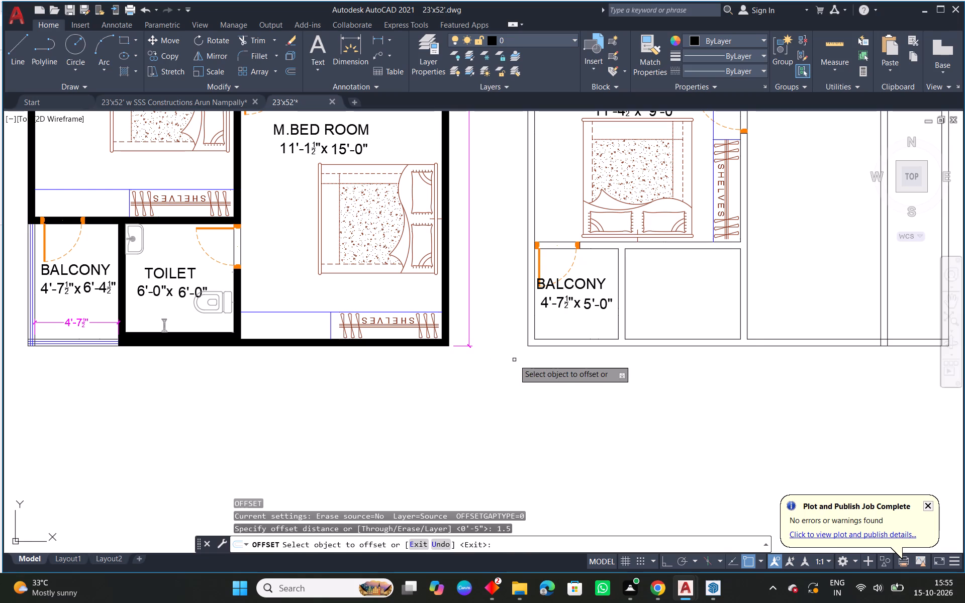
scroll(572, 335, up, 1)
click(574, 341)
click(572, 351)
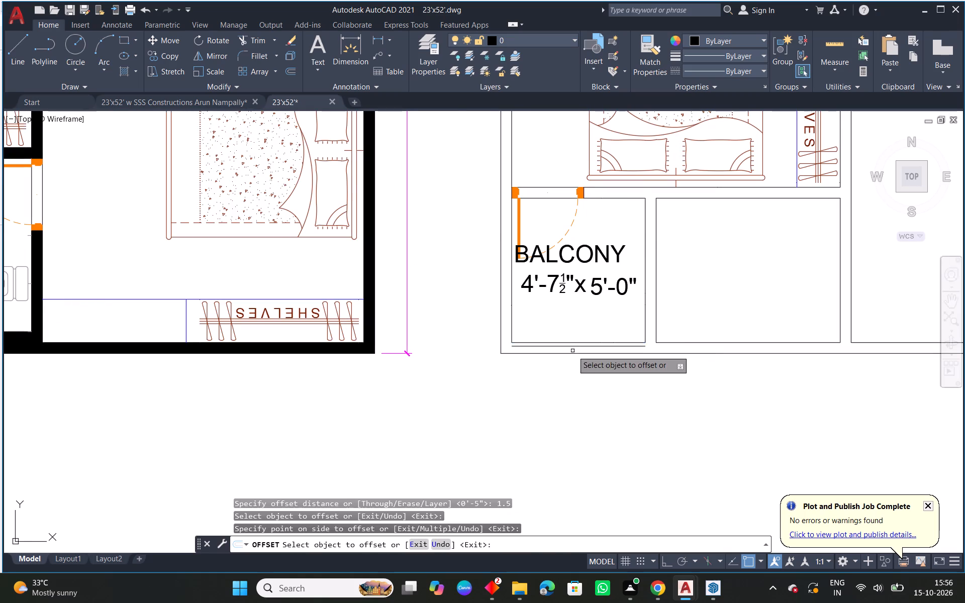
scroll(576, 346, up, 1)
click(576, 346)
click(574, 359)
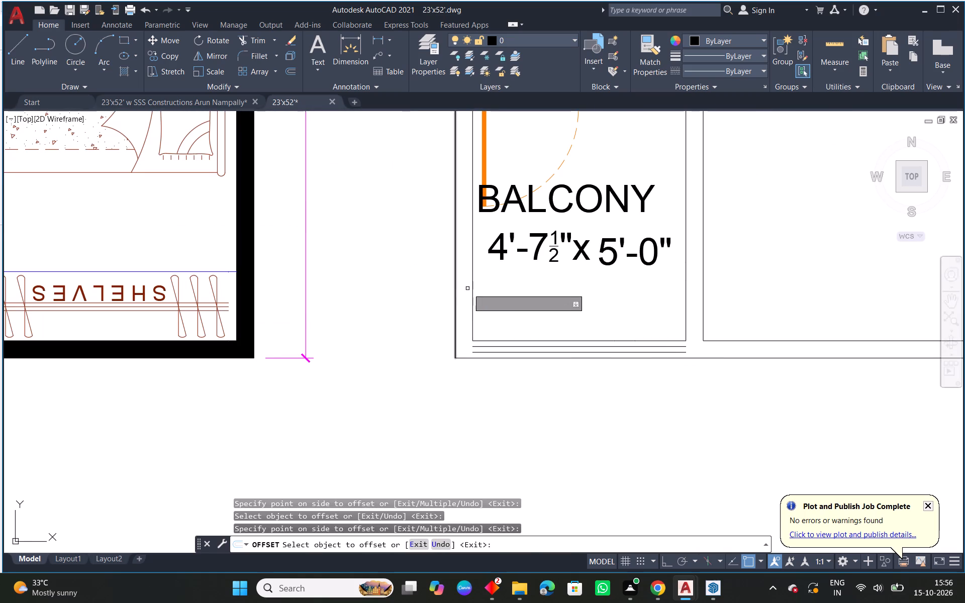
click(474, 288)
click(461, 294)
scroll(464, 293, up, 1)
click(468, 290)
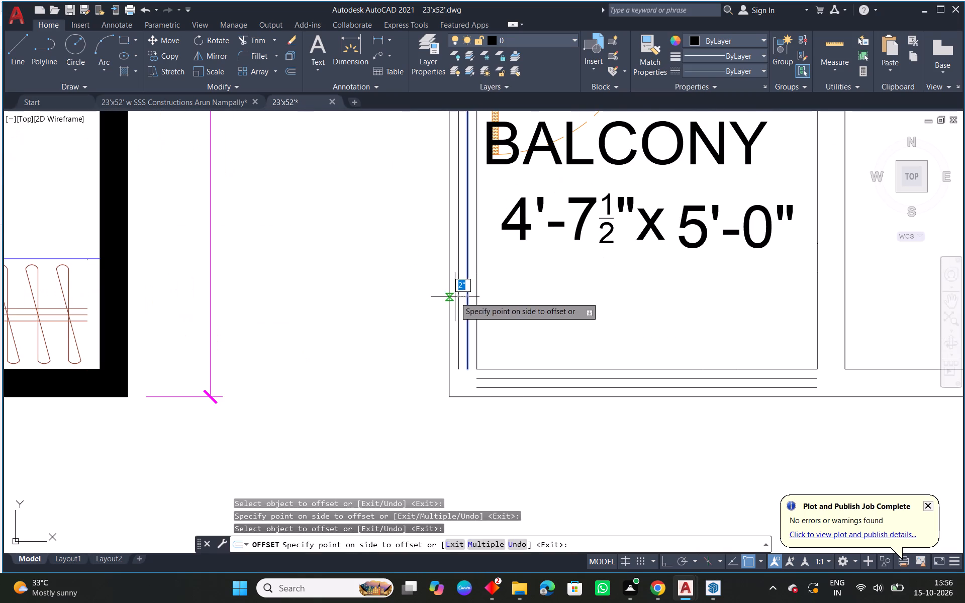
click(454, 297)
key(Escape)
Extend the balcony's railing lines and inner wall lines through the outer corner to the plan's outer boundary.
text(EX)
key(space)
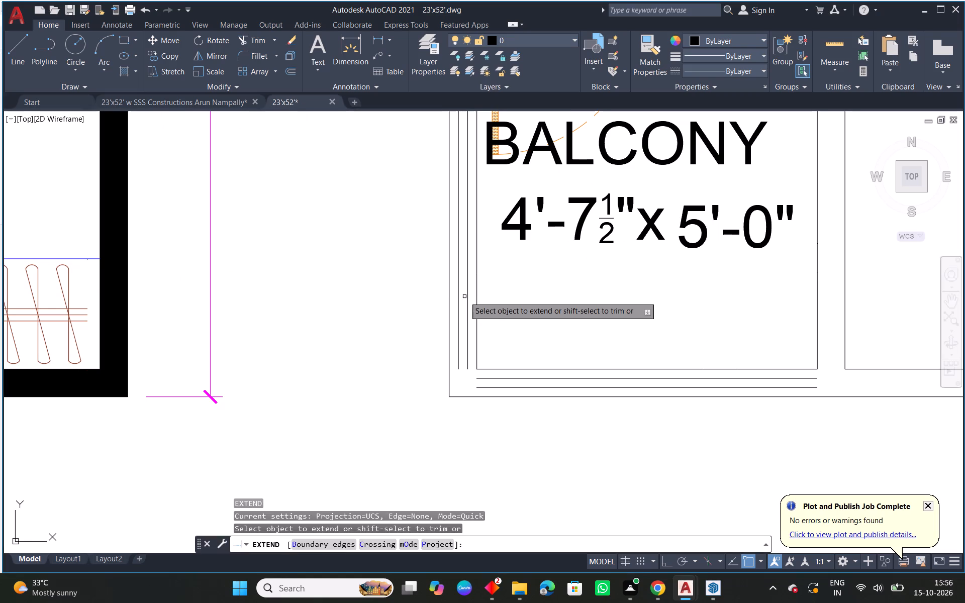
click(469, 296)
click(459, 304)
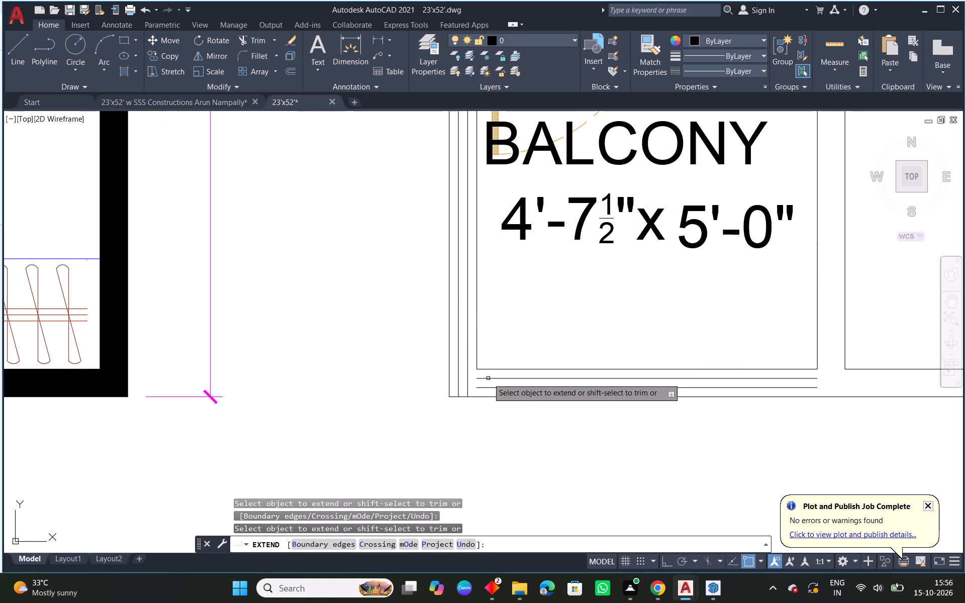
click(488, 378)
click(486, 388)
click(475, 386)
click(473, 378)
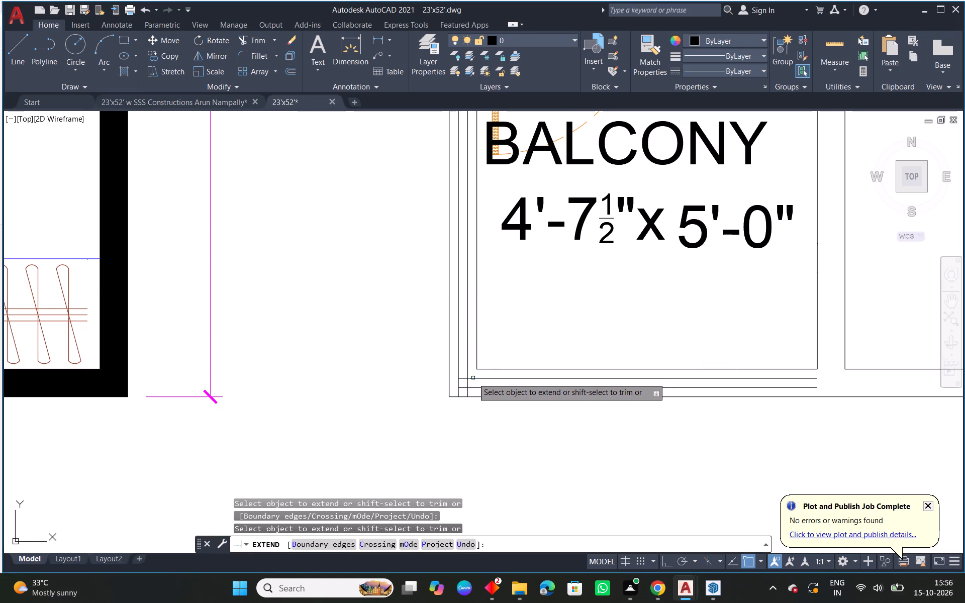
click(463, 379)
click(463, 388)
click(482, 368)
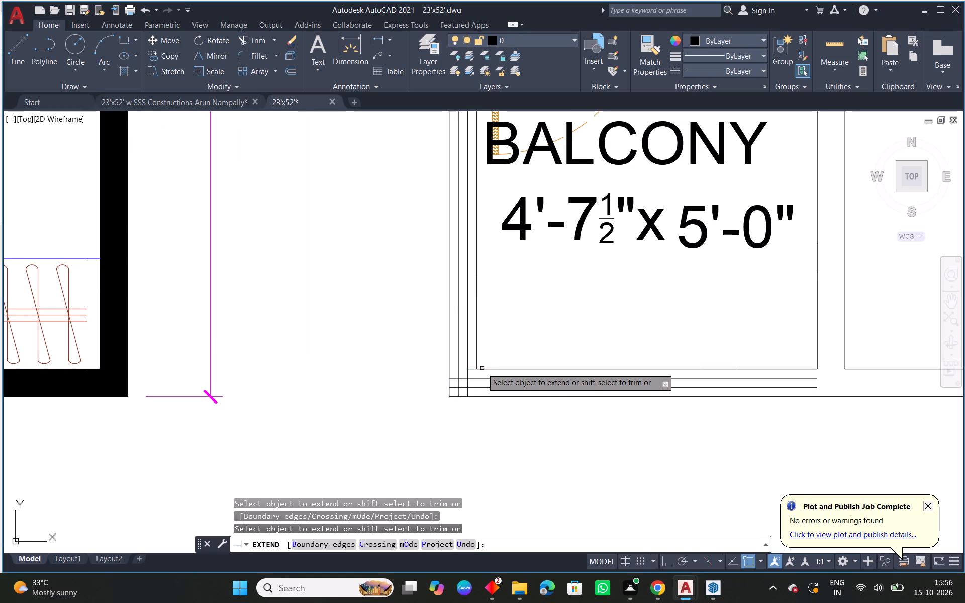
click(470, 369)
click(462, 370)
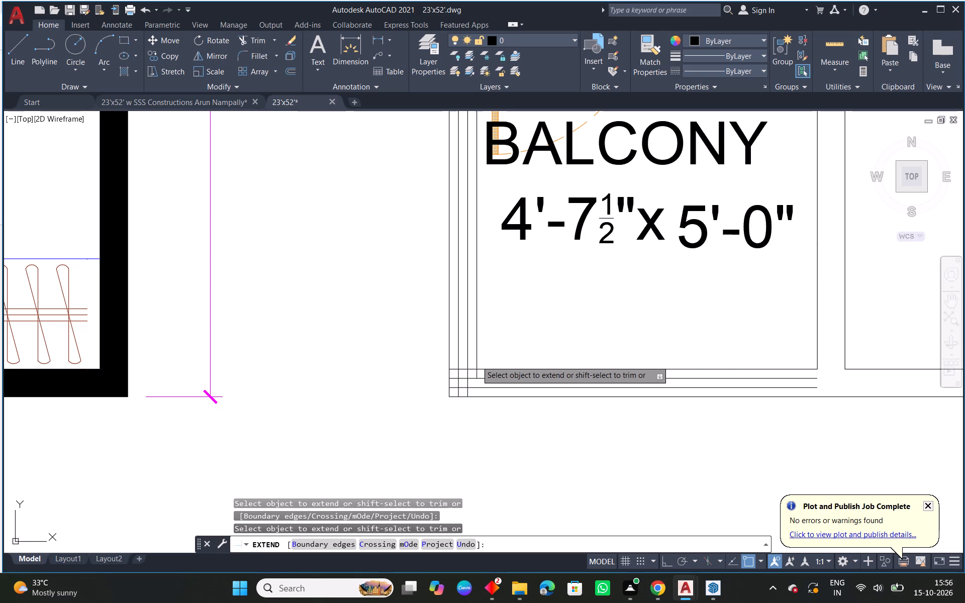
click(476, 361)
click(476, 373)
click(476, 381)
key(Escape)
Move the four offset balcony railing lines onto the blue layer used for the reference plan's railing.
scroll(471, 380, up, 2)
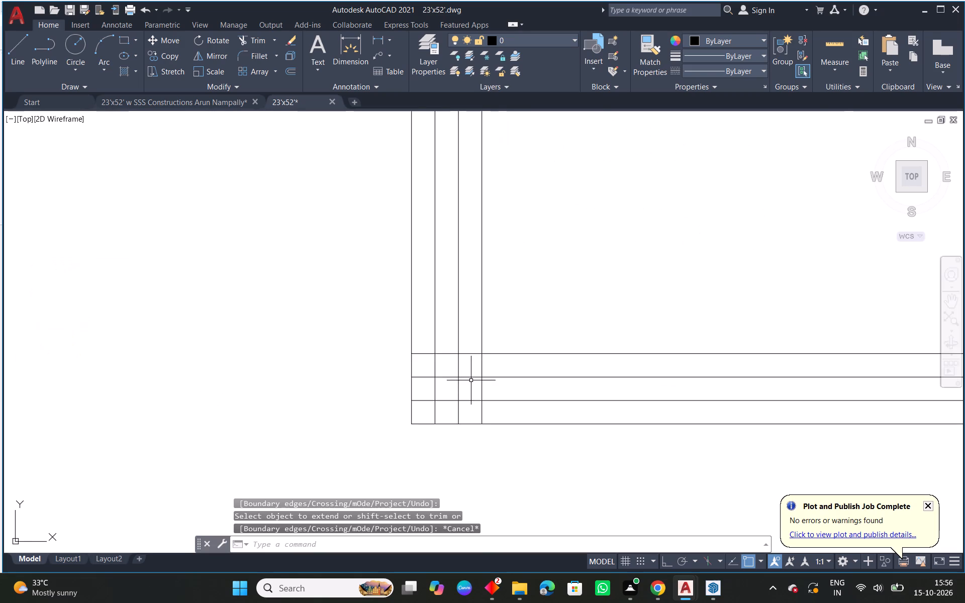
click(466, 362)
click(426, 360)
drag(517, 366, 515, 380)
click(510, 412)
click(521, 32)
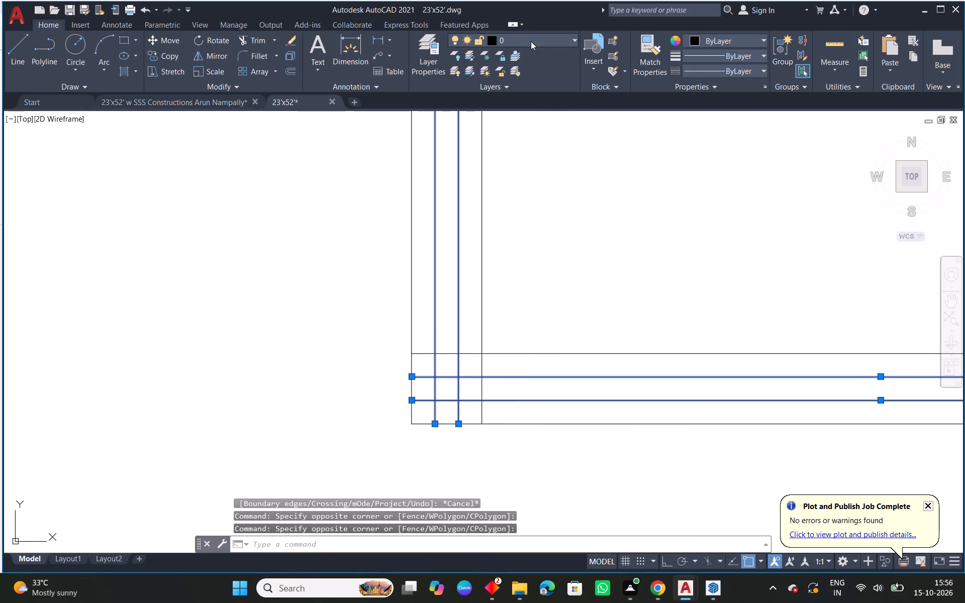
click(531, 41)
click(520, 114)
key(Escape)
Extend the balcony's upper wall line below the door across the side railing lines to the outer boundary.
scroll(561, 330, down, 3)
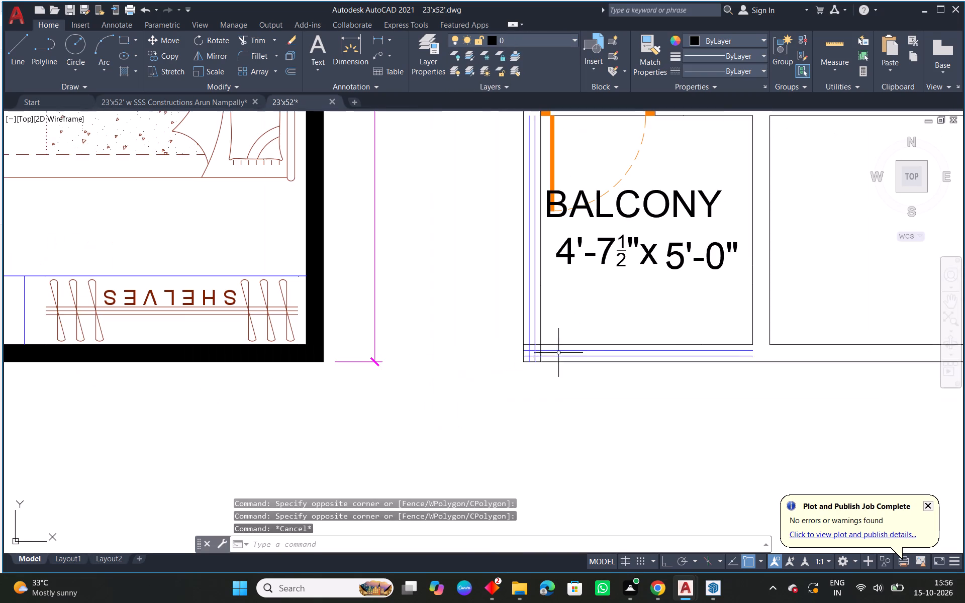
middle_drag(709, 324, 562, 435)
scroll(377, 230, up, 2)
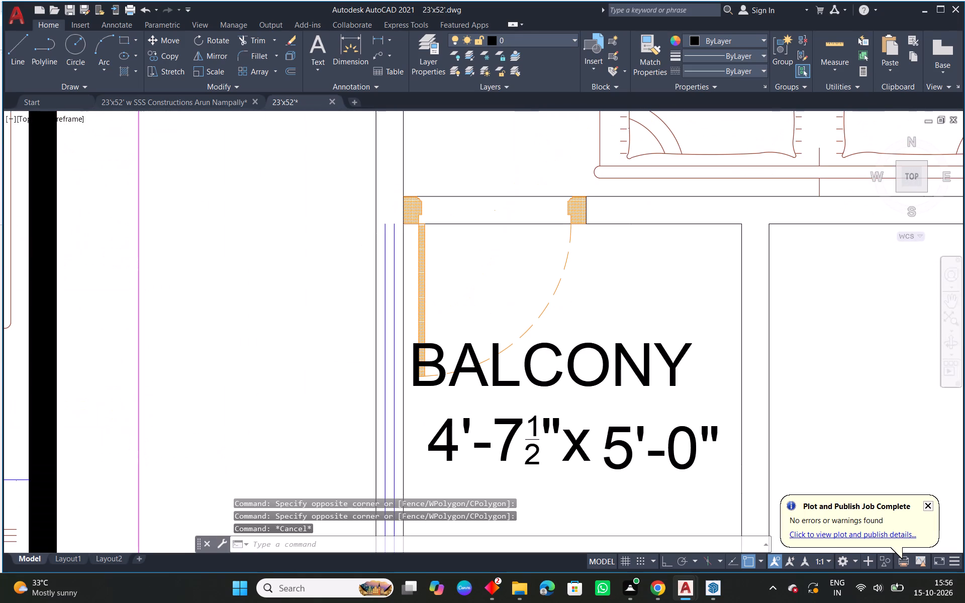
text(EX)
key(space)
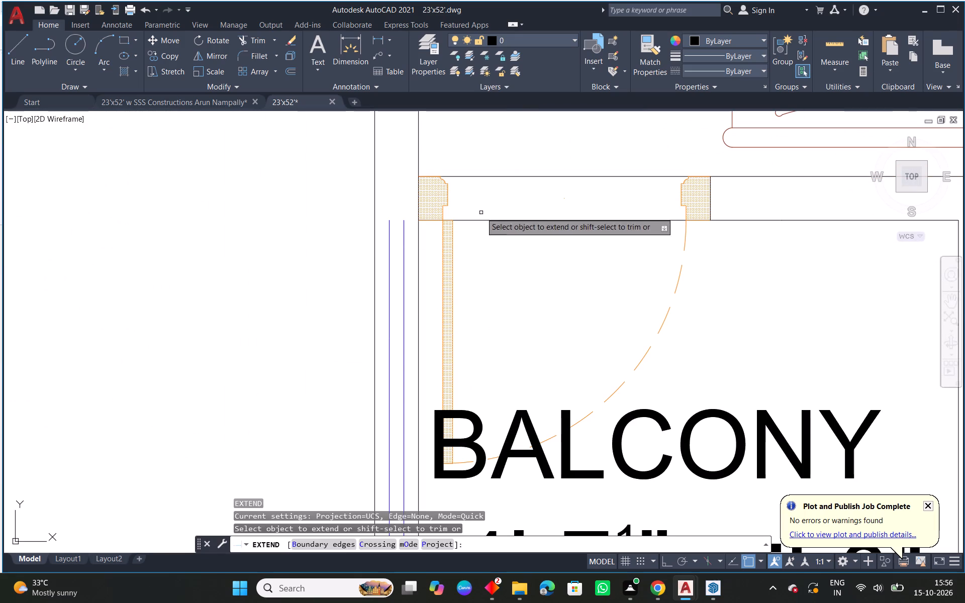
click(478, 219)
click(411, 220)
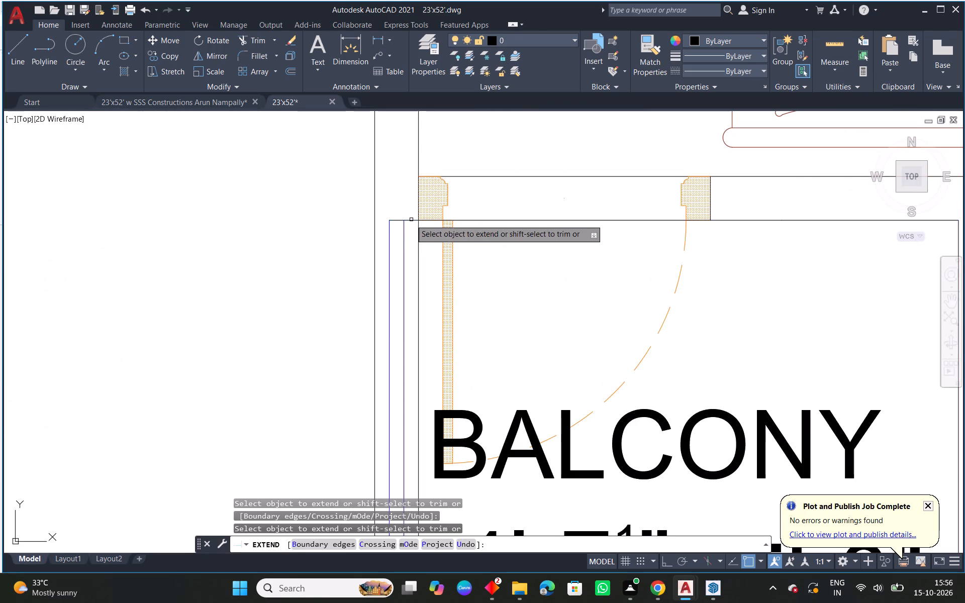
click(397, 220)
key(Escape)
Extend the balcony face of the wall shared with the adjoining room down across the railing to the outer boundary.
scroll(474, 253, down, 3)
middle_drag(666, 311, 577, 285)
scroll(505, 367, up, 1)
key(e)
key(x)
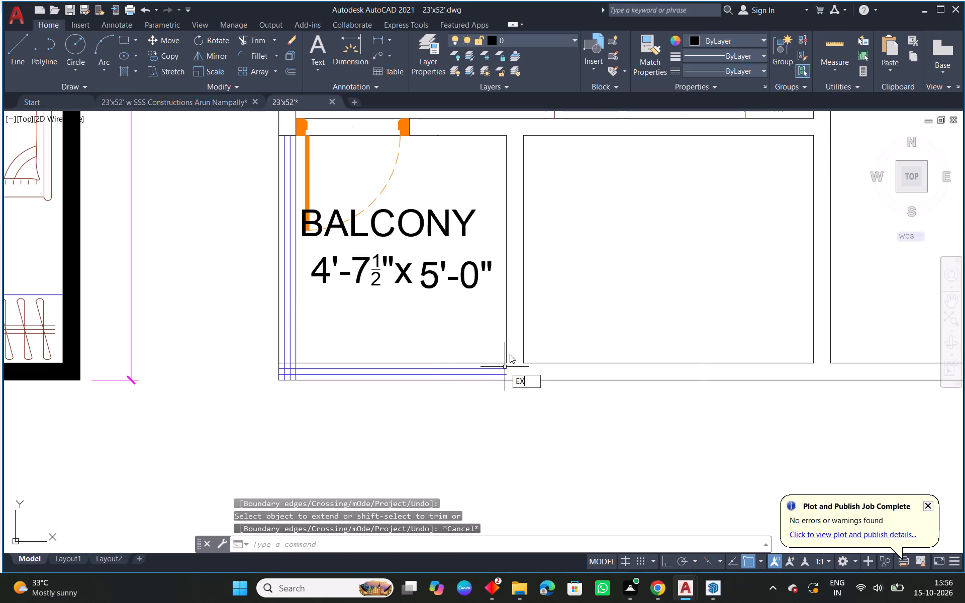
key(space)
click(507, 353)
click(507, 362)
click(507, 368)
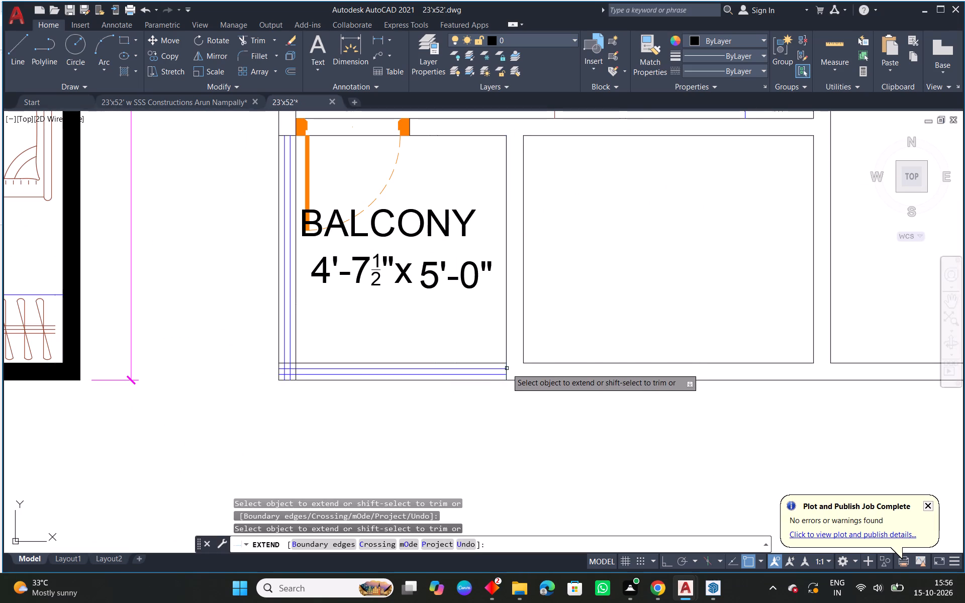
key(Escape)
scroll(499, 301, down, 2)
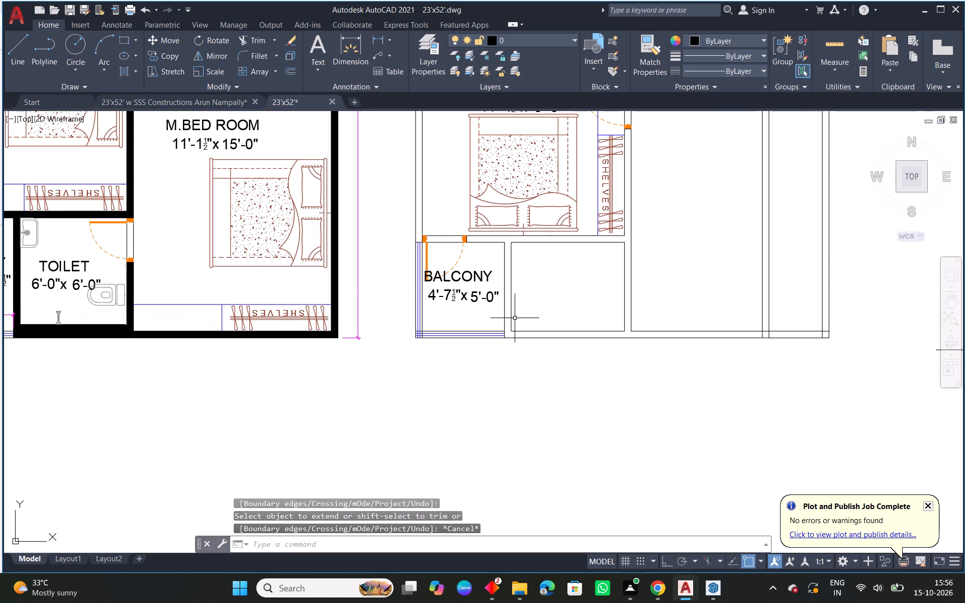
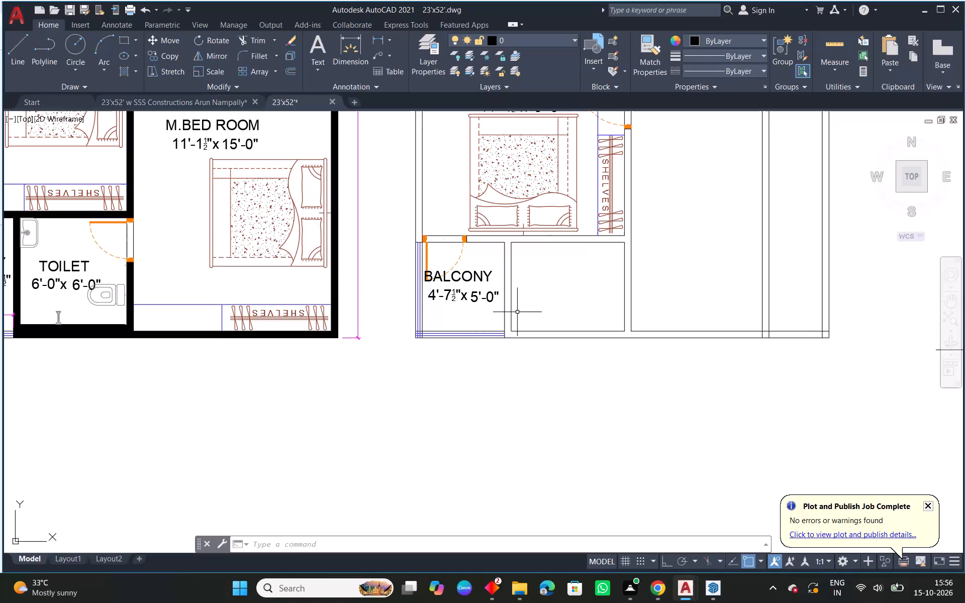
Copy the reference plan's toilet door, label, size dimensions, washbasin, WC and shower symbol into the new toilet, aligned at the door's wall corner.
middle_drag(327, 316, 597, 320)
scroll(345, 276, up, 1)
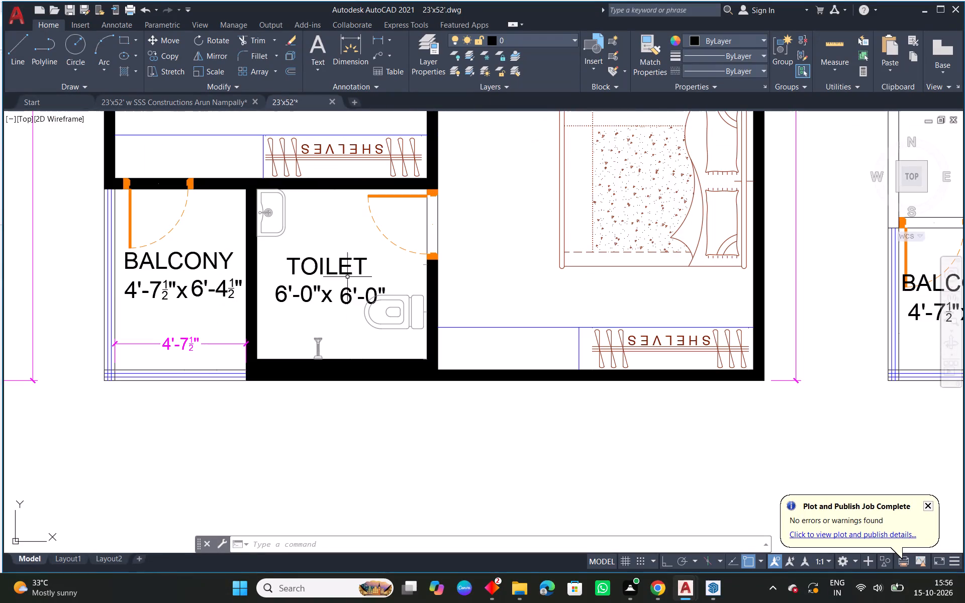
drag(410, 215, 407, 222)
click(301, 334)
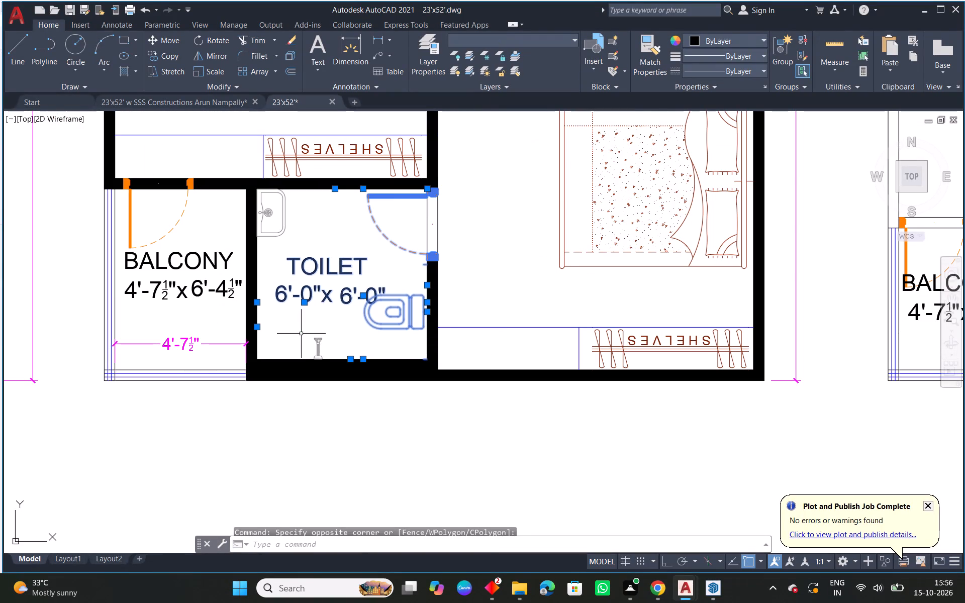
click(321, 341)
click(285, 230)
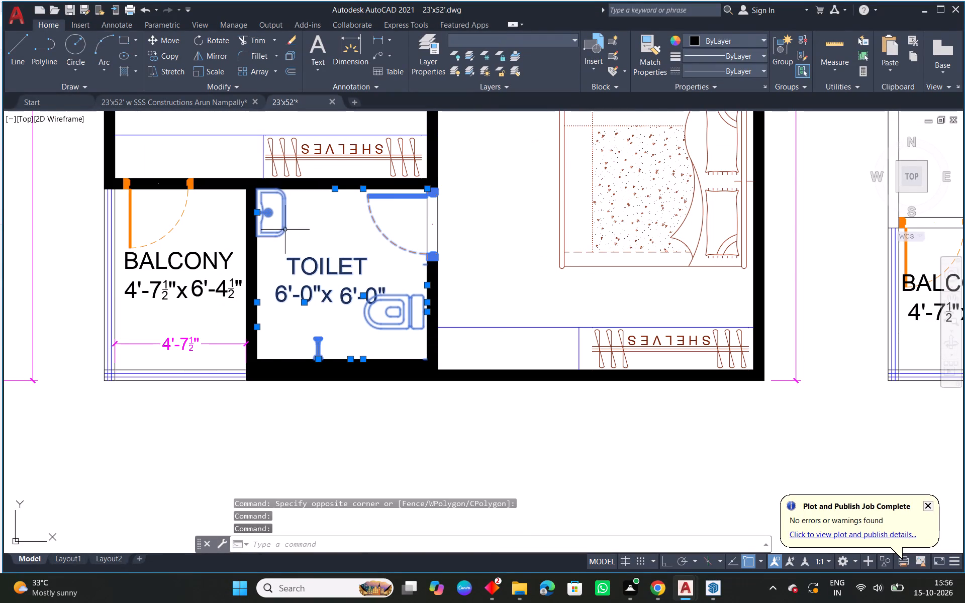
text(CO)
key(space)
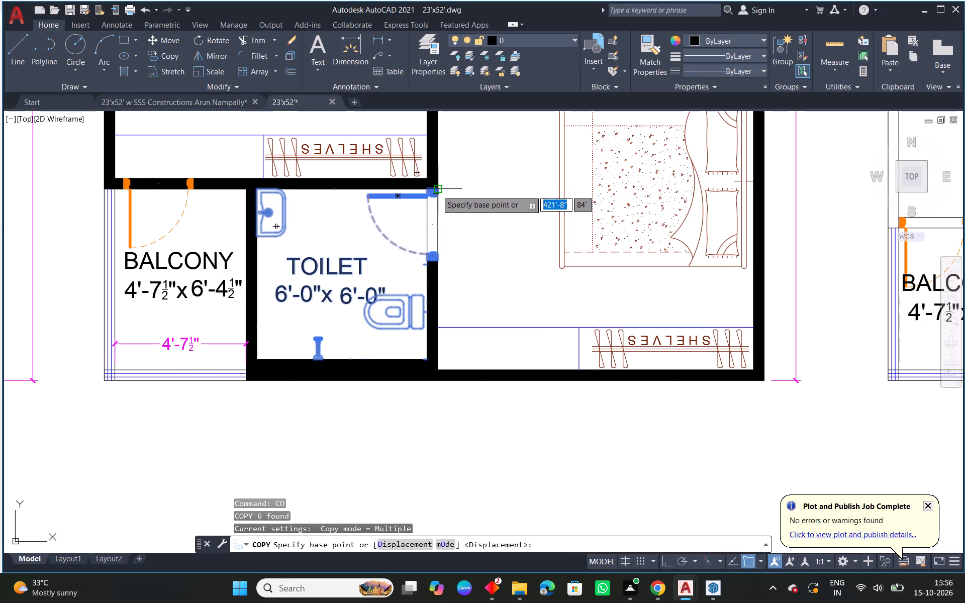
click(438, 190)
scroll(488, 307, down, 2)
middle_drag(720, 331, 439, 284)
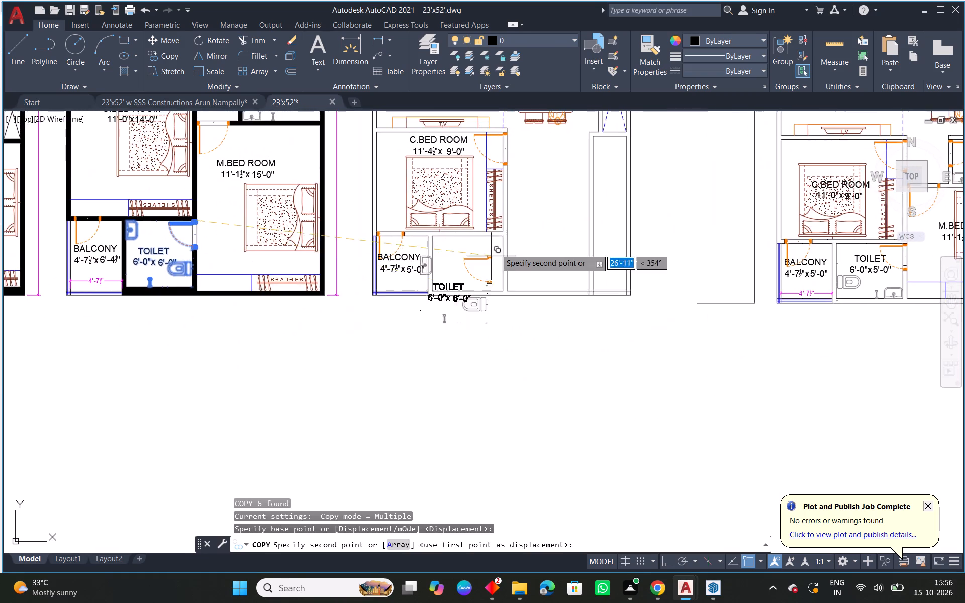
scroll(508, 236, up, 3)
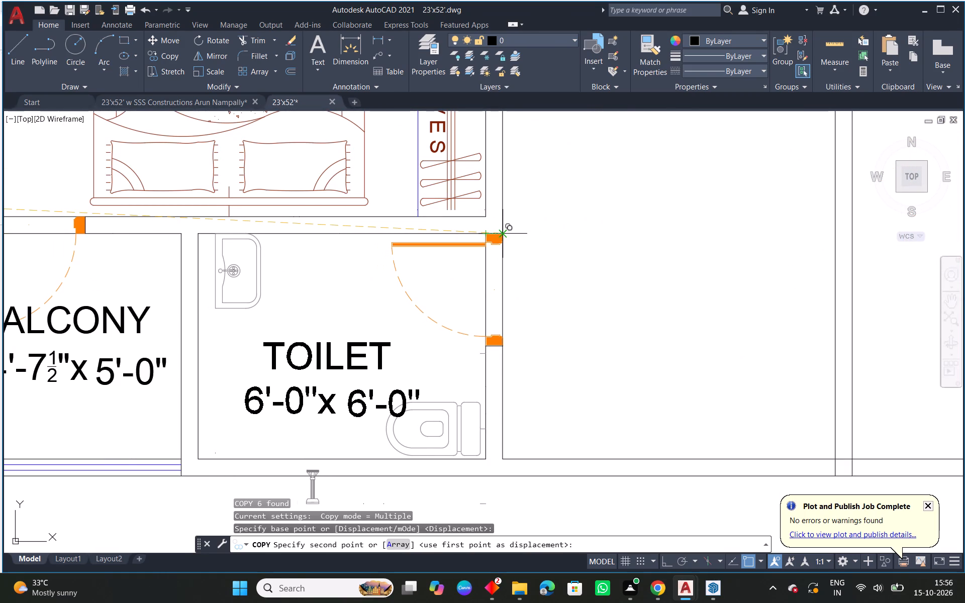
click(504, 233)
key(Escape)
scroll(429, 278, down, 1)
middle_drag(428, 343, 443, 312)
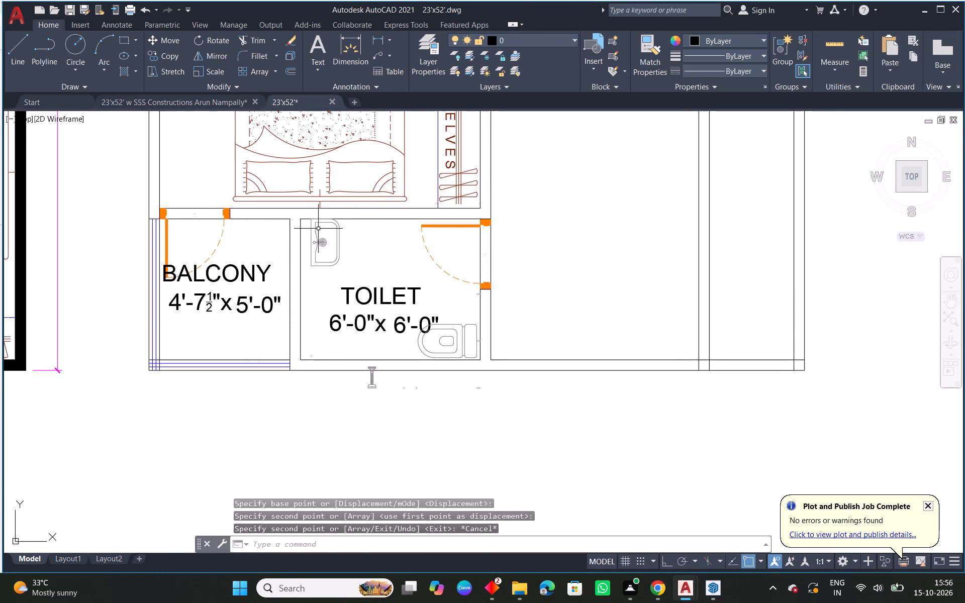
Move the copied washbasin into the toilet's upper inner corner beside the balcony wall.
click(313, 239)
click(306, 245)
scroll(316, 223, up, 1)
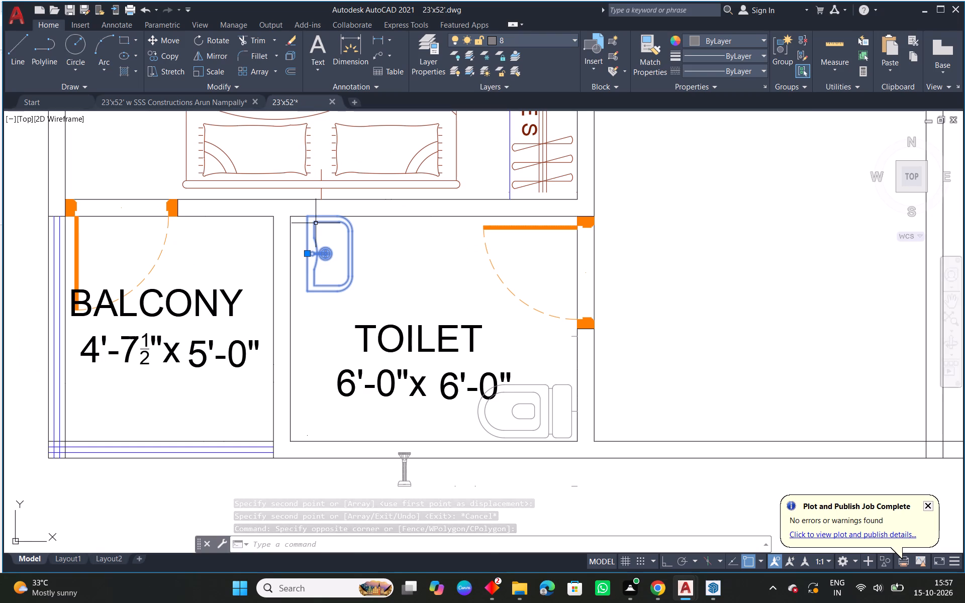
text(M)
key(space)
scroll(316, 223, up, 2)
click(288, 208)
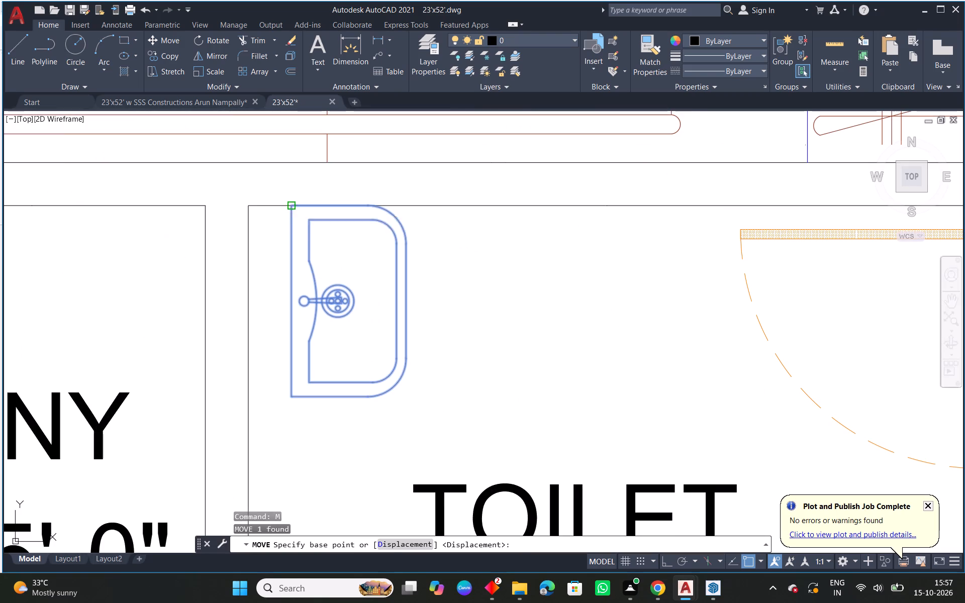
click(248, 208)
key(Escape)
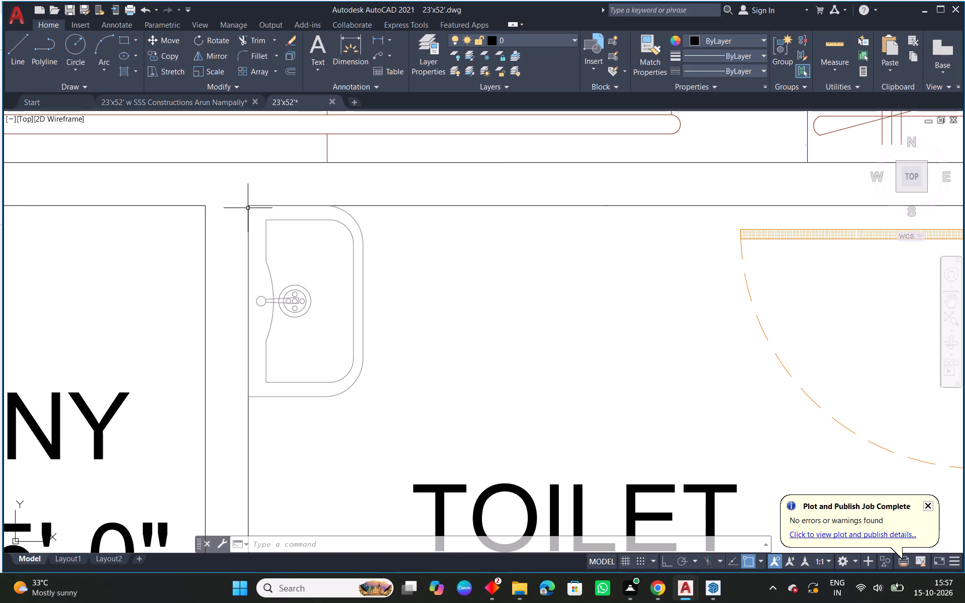
scroll(366, 250, down, 4)
scroll(411, 318, up, 1)
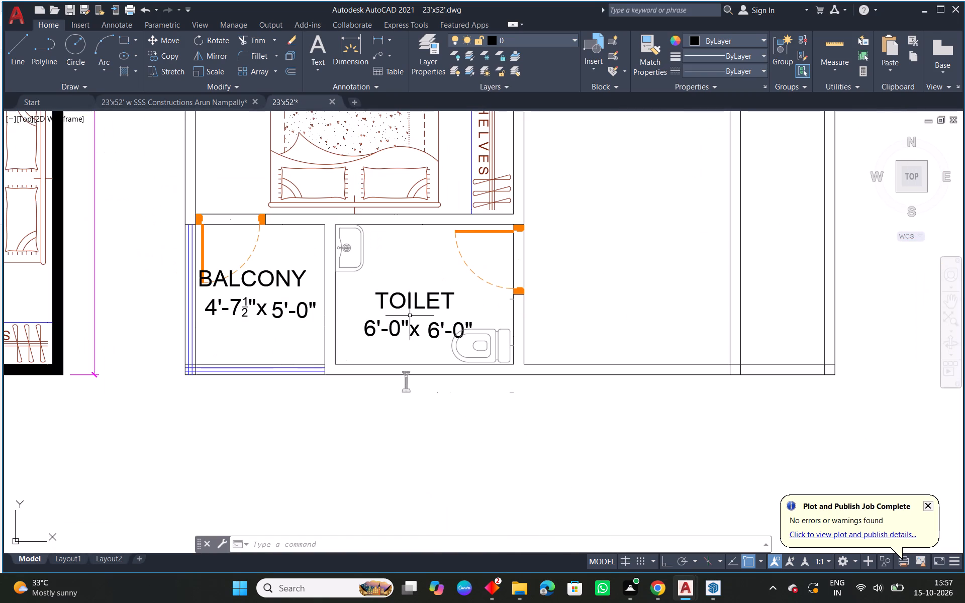
Stretch the toilet's width dimension to the inner face of the wall shared with the balcony, making it 6'-4½".
click(408, 309)
scroll(370, 348, up, 1)
click(331, 373)
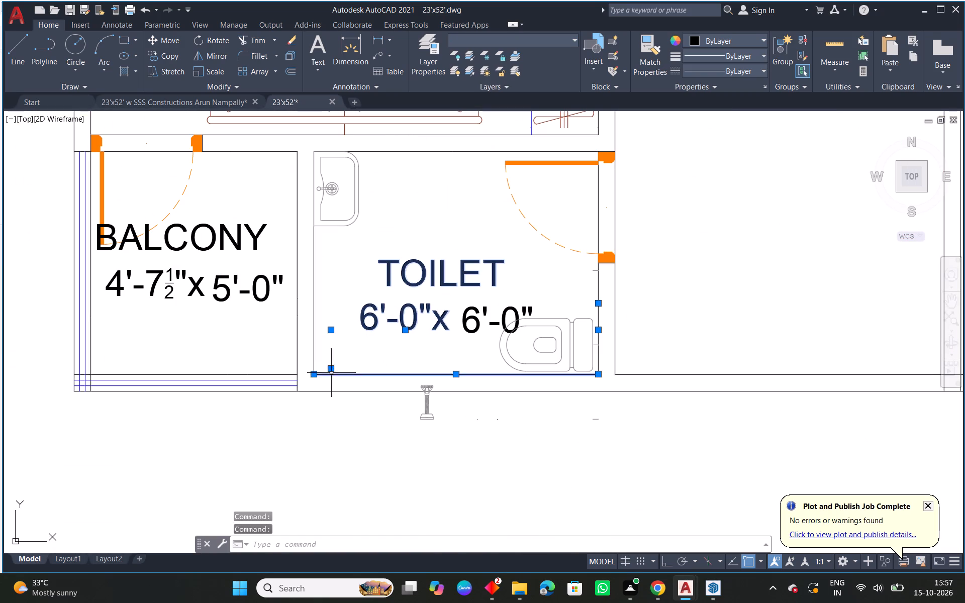
key(Escape)
click(364, 327)
click(329, 369)
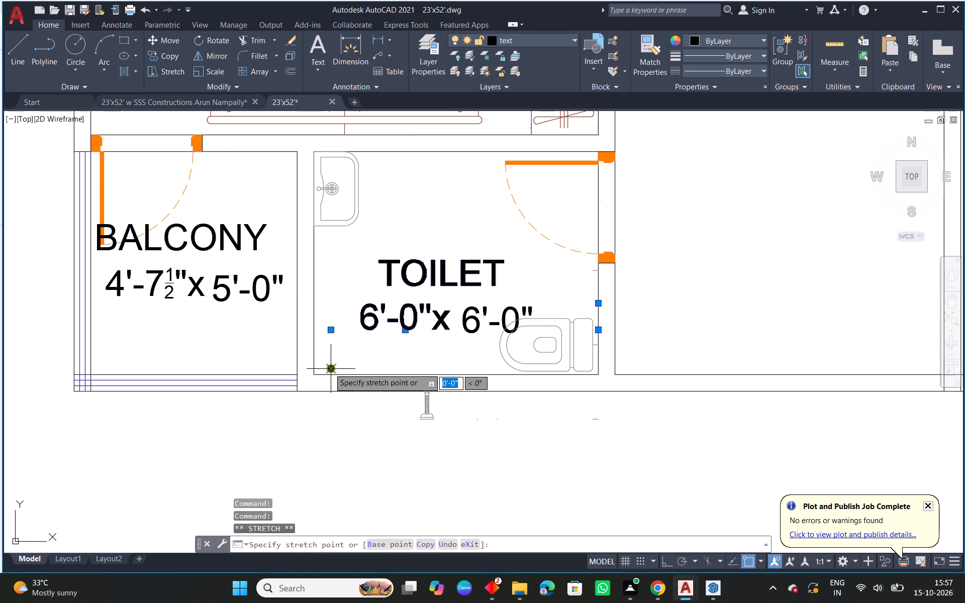
click(315, 345)
scroll(599, 311, up, 3)
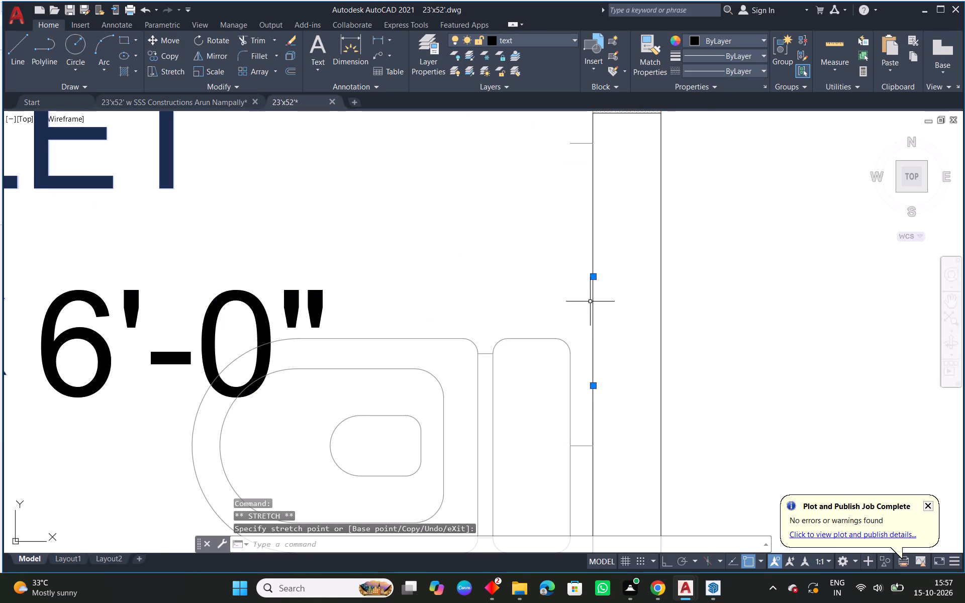
scroll(591, 281, up, 3)
scroll(591, 281, down, 10)
key(Escape)
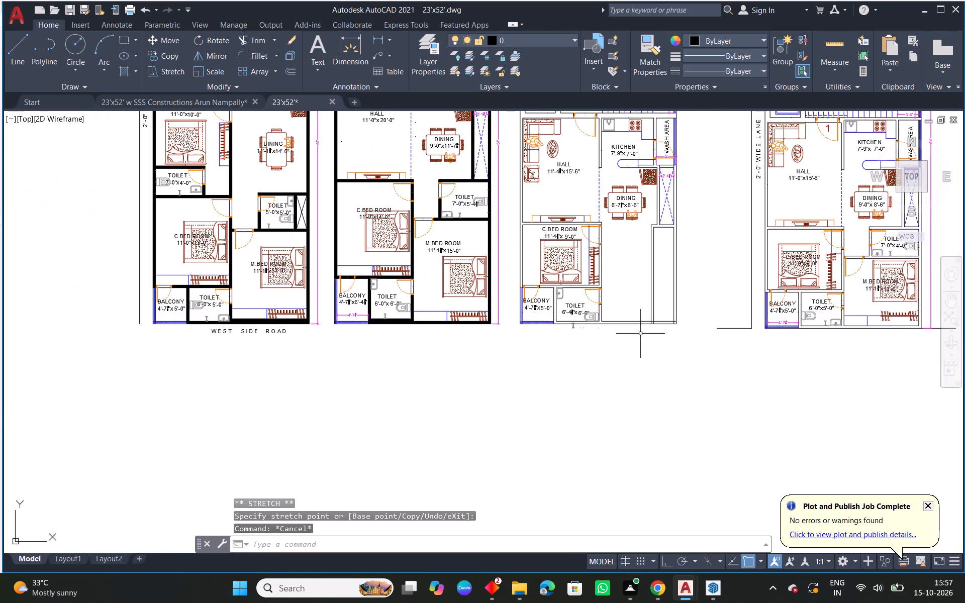
Stretch the toilet's length dimension up to the inner face of the outer wall, making it 5'-0".
middle_drag(669, 337, 486, 339)
scroll(341, 307, up, 1)
scroll(621, 373, up, 1)
middle_drag(671, 380, 619, 372)
middle_drag(397, 335, 477, 367)
scroll(341, 331, up, 1)
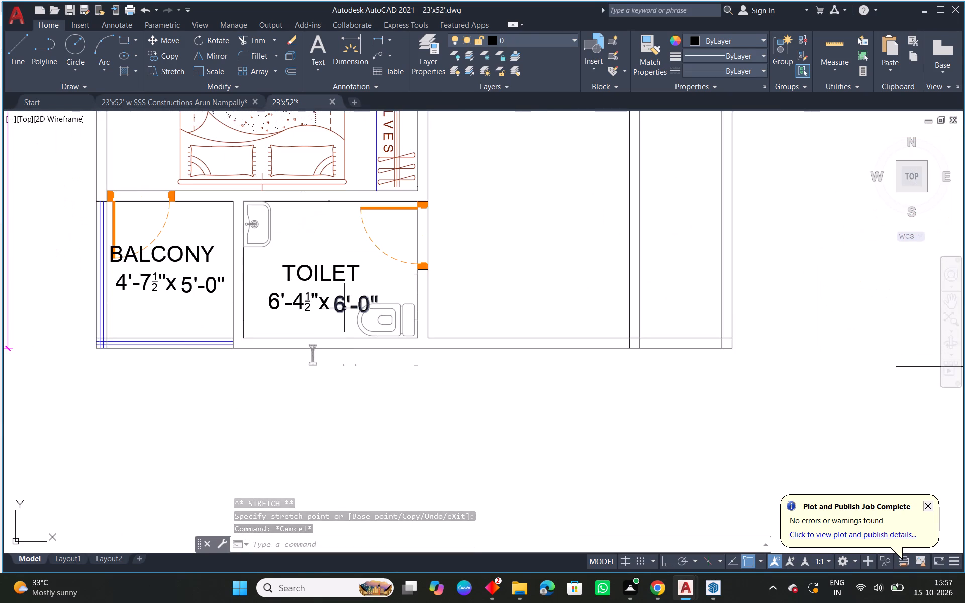
click(344, 308)
click(341, 367)
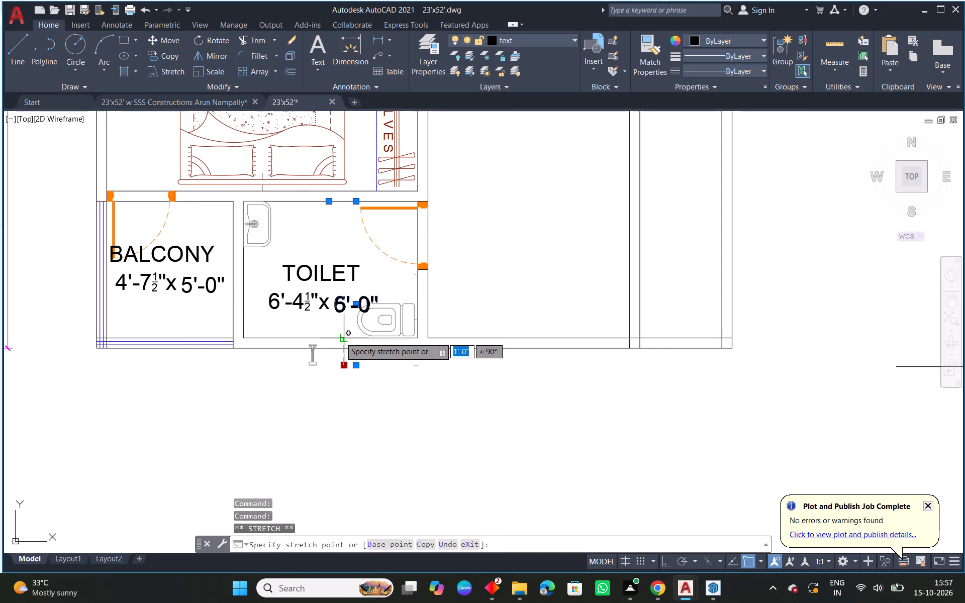
click(340, 337)
key(Escape)
Move the shower symbol inside the toilet so its base sits on the outer wall's inner face.
click(314, 364)
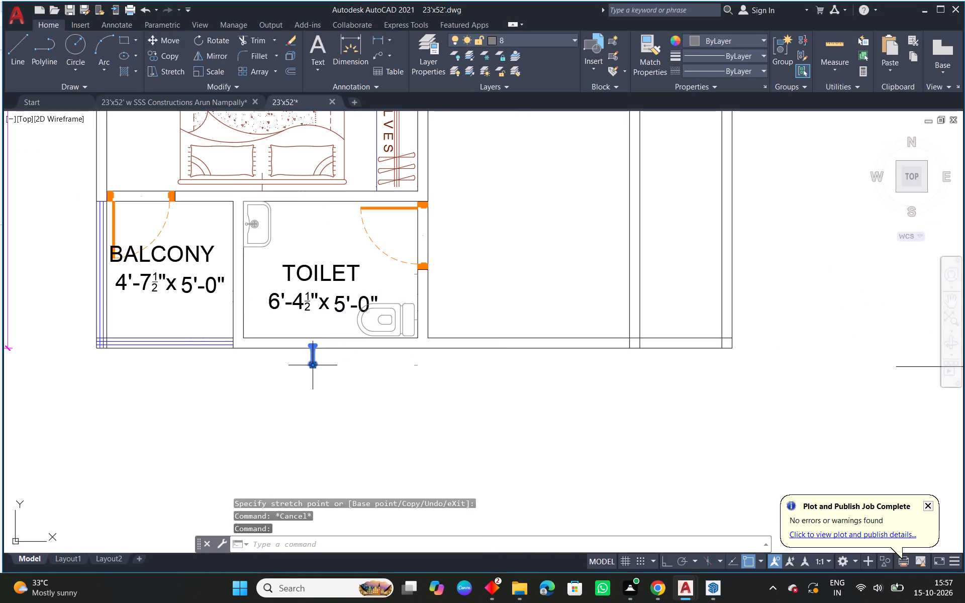
click(314, 366)
click(284, 338)
scroll(385, 334, down, 1)
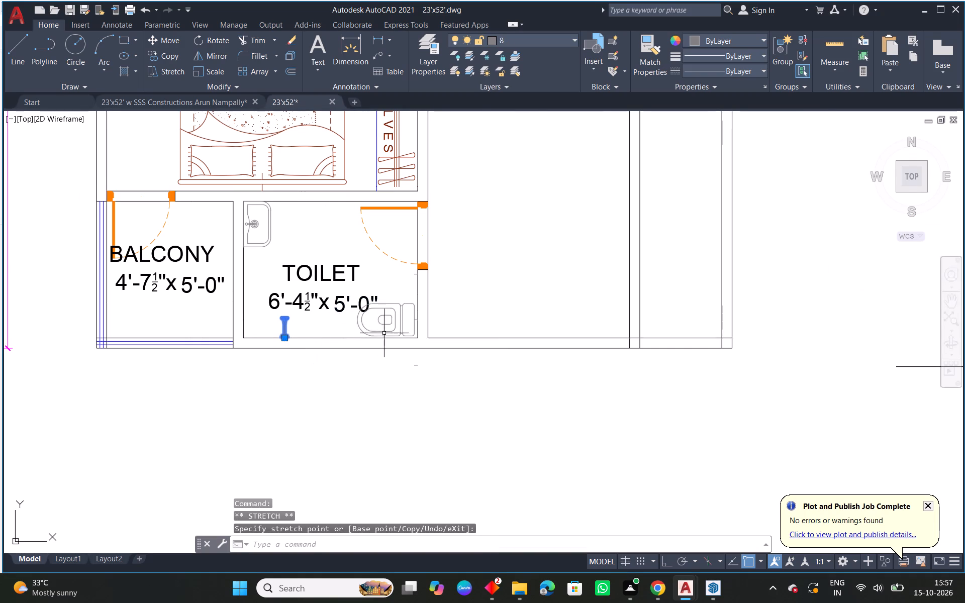
Stretch the C.Bed Room and toilet's shared door-side wall 4.5" inward with its doors and shelves, making the rooms 11'-0" and 6'-0" wide.
scroll(418, 348, down, 1)
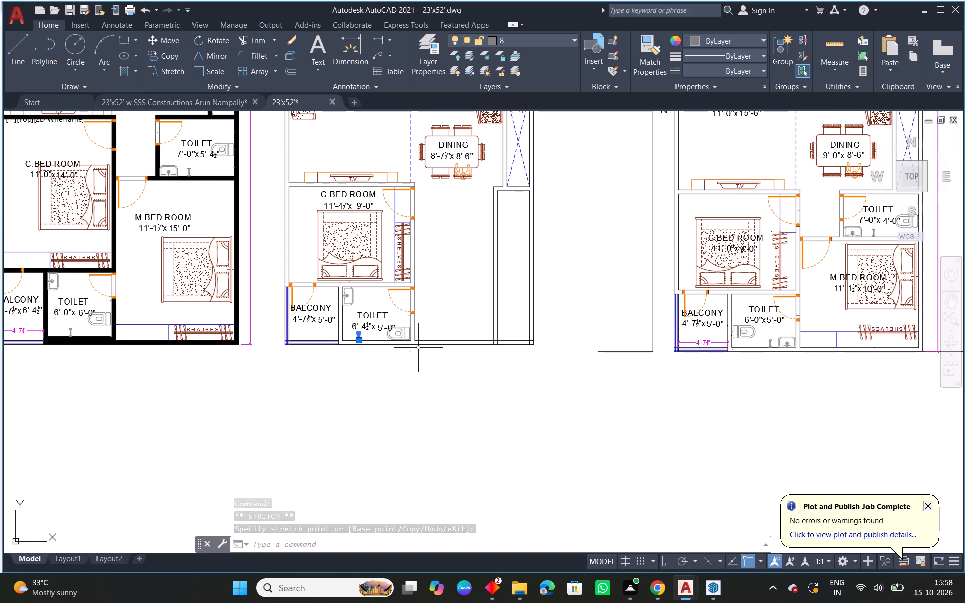
middle_drag(418, 348, 412, 420)
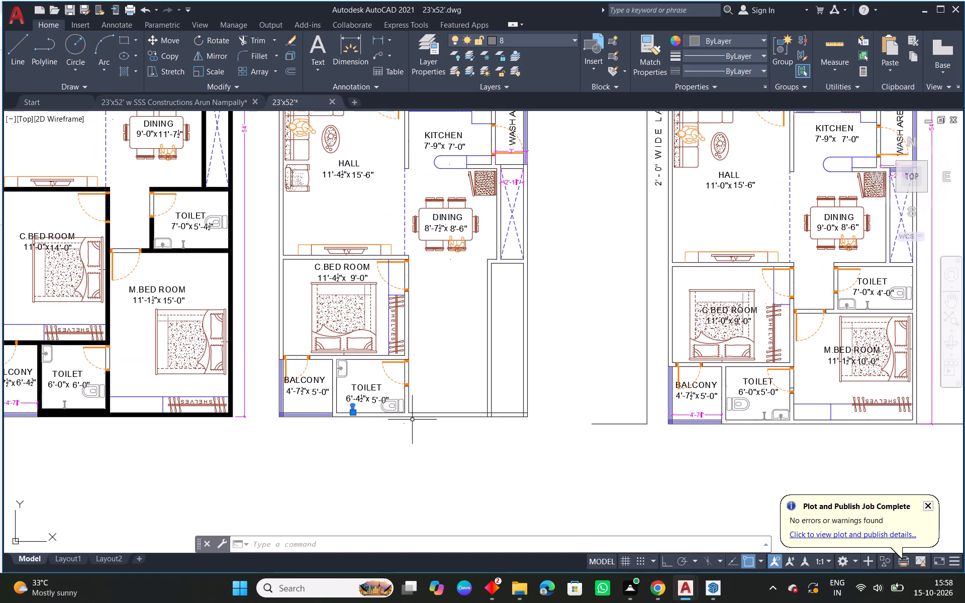
click(413, 245)
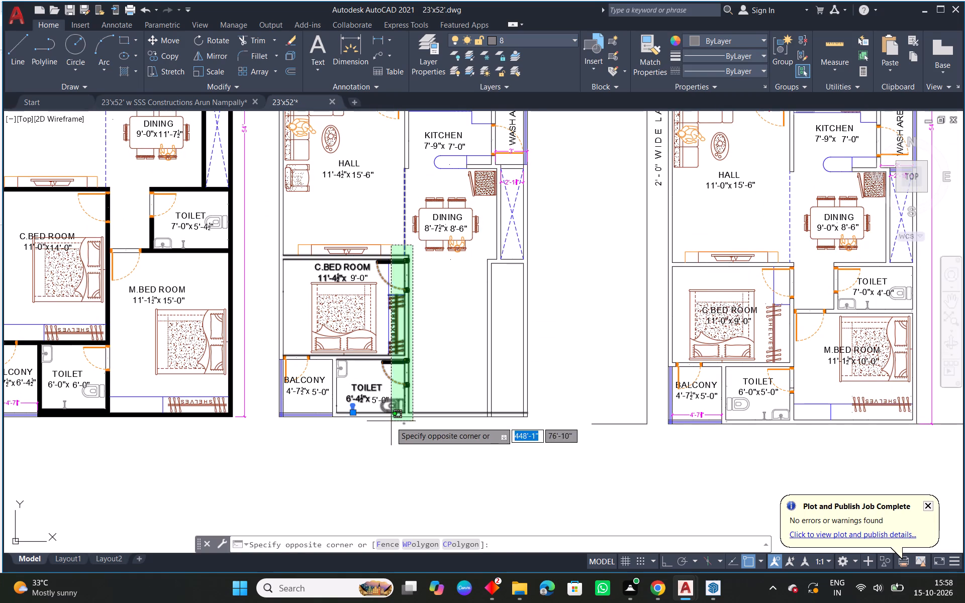
click(368, 427)
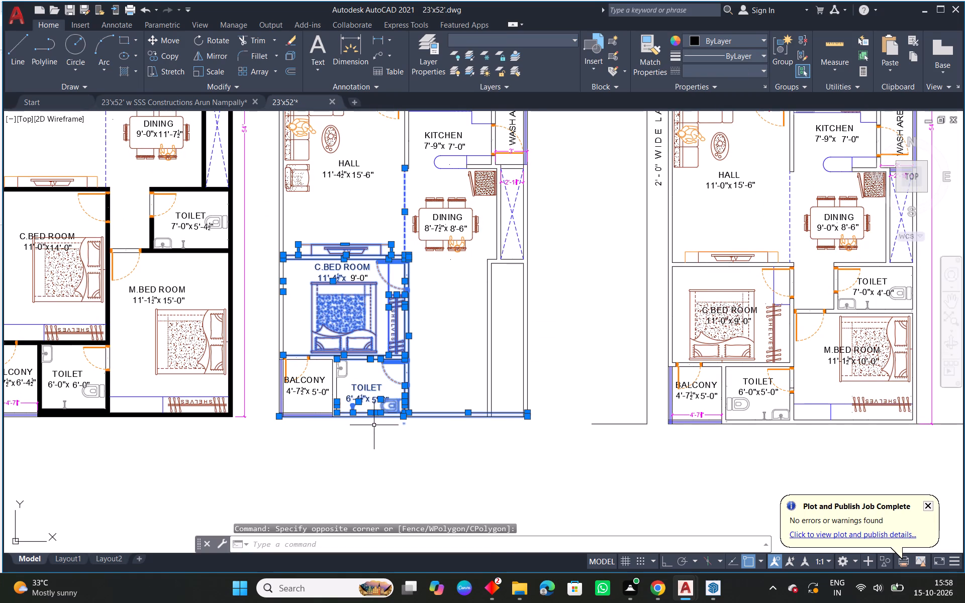
key(s)
key(space)
scroll(406, 347, up, 2)
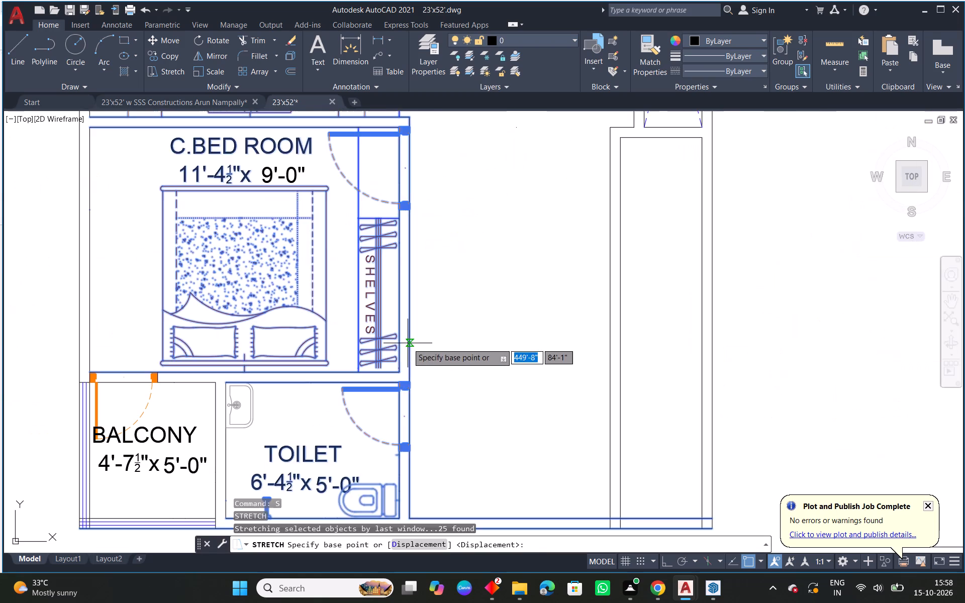
click(408, 343)
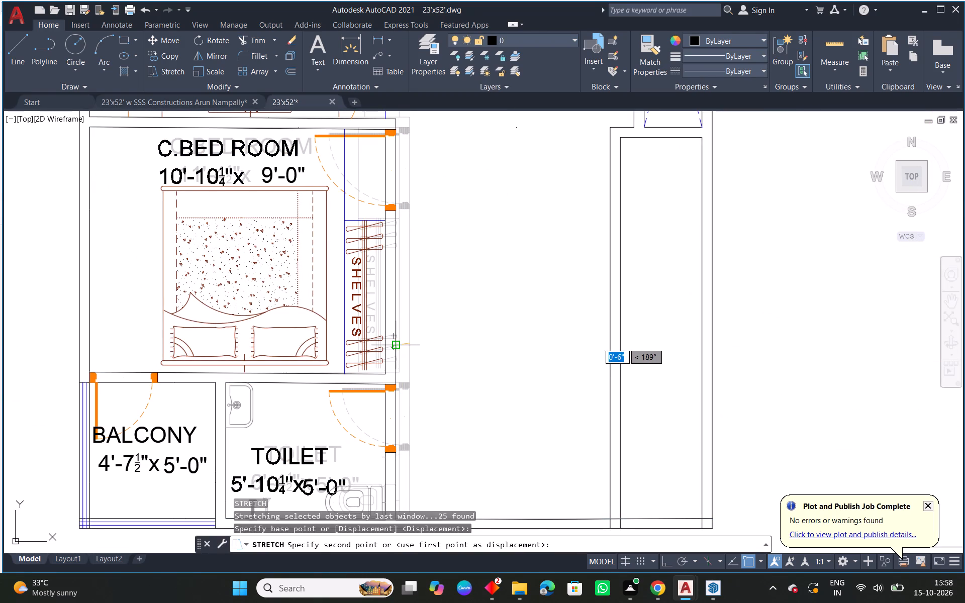
text(4.5)
key(Return)
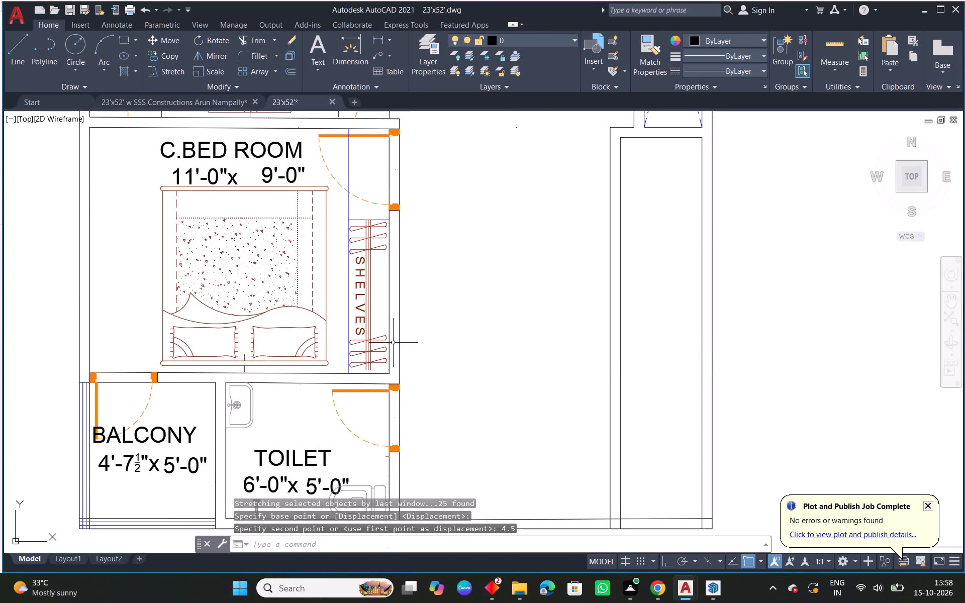
Realign the upper end of the C.Bed Room's length dimension to the TV wall and shift its text closer to the width value.
scroll(400, 345, down, 1)
scroll(330, 256, up, 2)
click(293, 206)
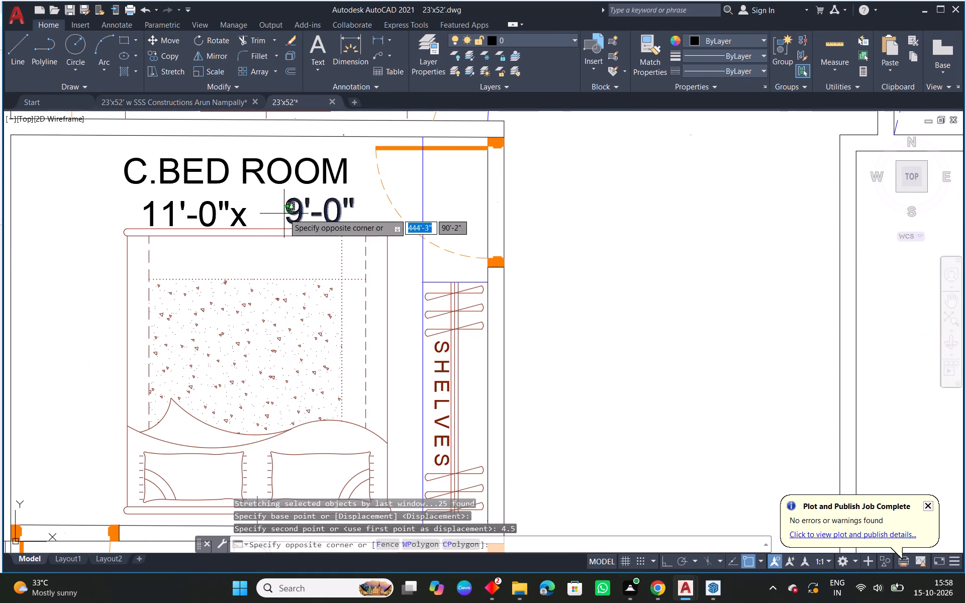
click(284, 214)
scroll(315, 215, up, 1)
middle_drag(331, 200, 341, 320)
scroll(334, 185, up, 2)
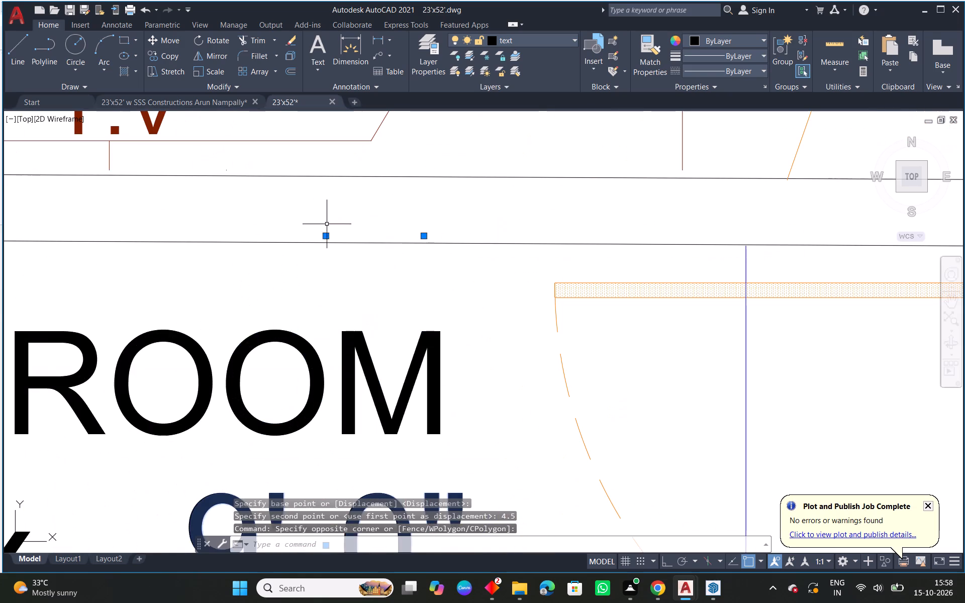
click(327, 234)
click(321, 243)
click(423, 237)
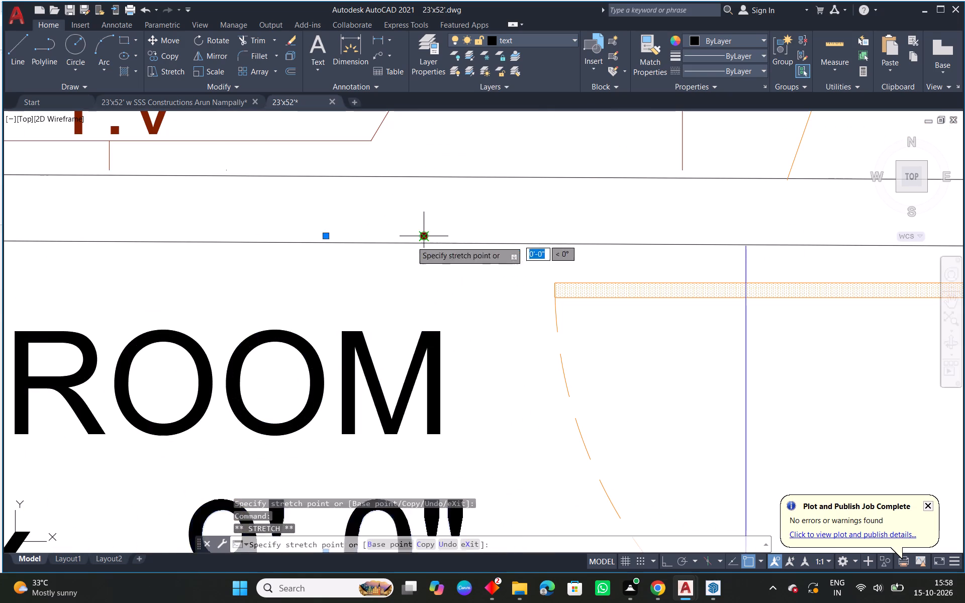
click(385, 247)
scroll(379, 262, down, 3)
middle_drag(388, 368, 452, 333)
scroll(429, 307, up, 1)
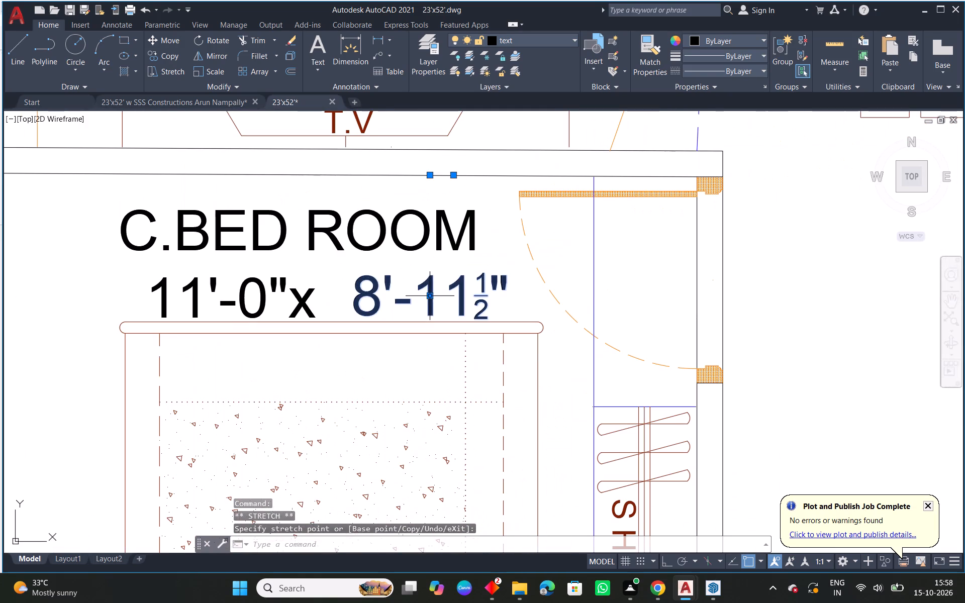
click(429, 296)
click(404, 296)
Realign the lower end of the C.Bed Room's length dimension to the wall line above the toilet.
scroll(458, 301, down, 2)
middle_drag(509, 377, 526, 260)
scroll(436, 383, up, 2)
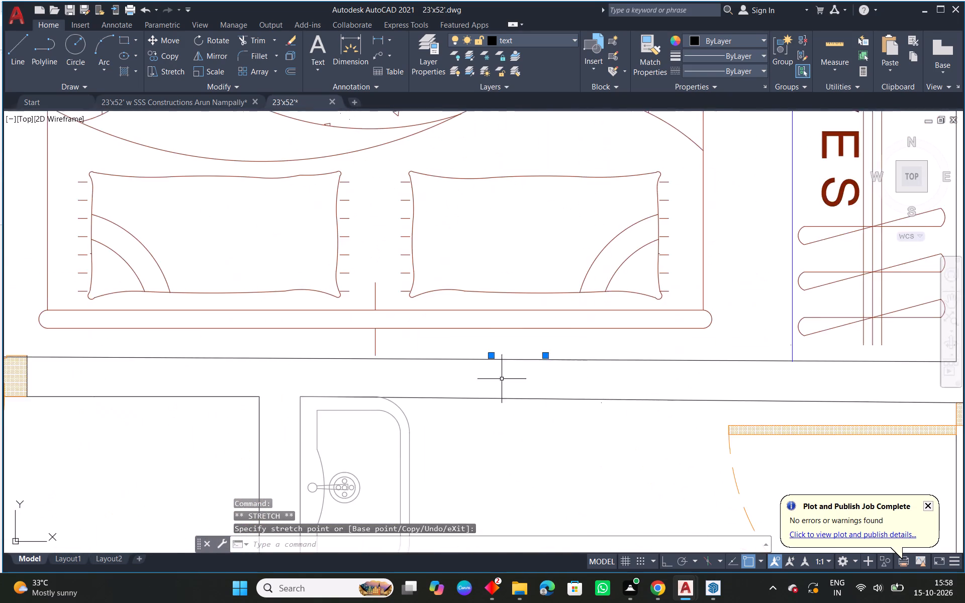
scroll(502, 379, up, 3)
click(539, 349)
click(508, 360)
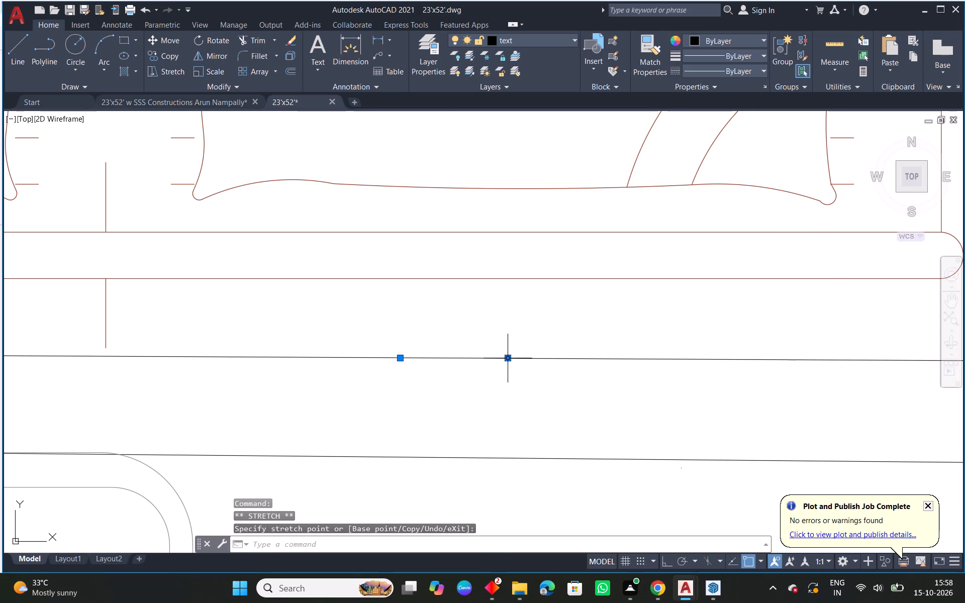
scroll(492, 363, down, 6)
middle_drag(595, 438, 581, 356)
scroll(468, 350, up, 2)
key(Escape)
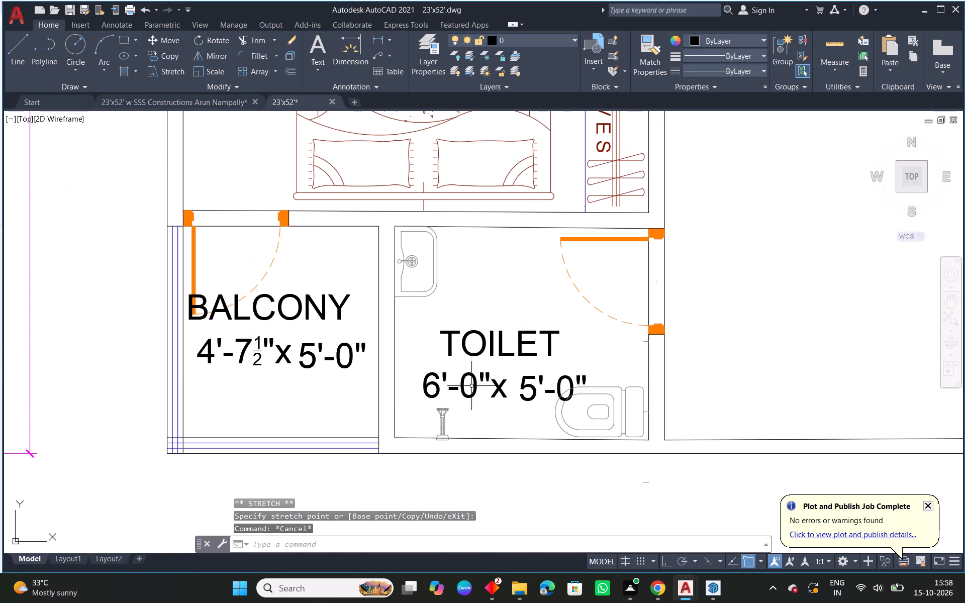
Realign the lower and upper ends of the C.Bed Room toilet's length dimension to the inner faces of its walls.
click(471, 386)
click(461, 391)
scroll(665, 381, up, 1)
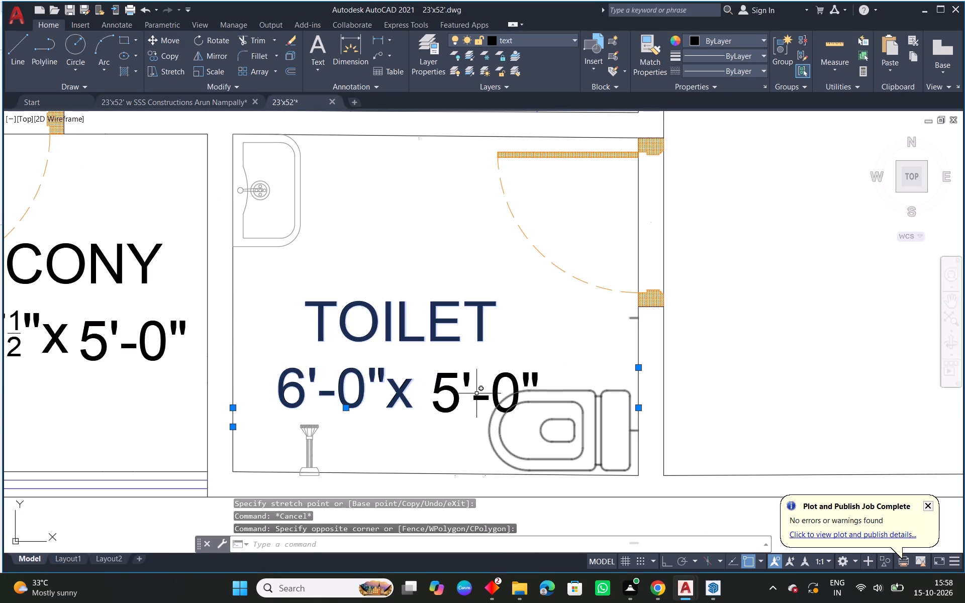
click(451, 389)
scroll(481, 497, up, 2)
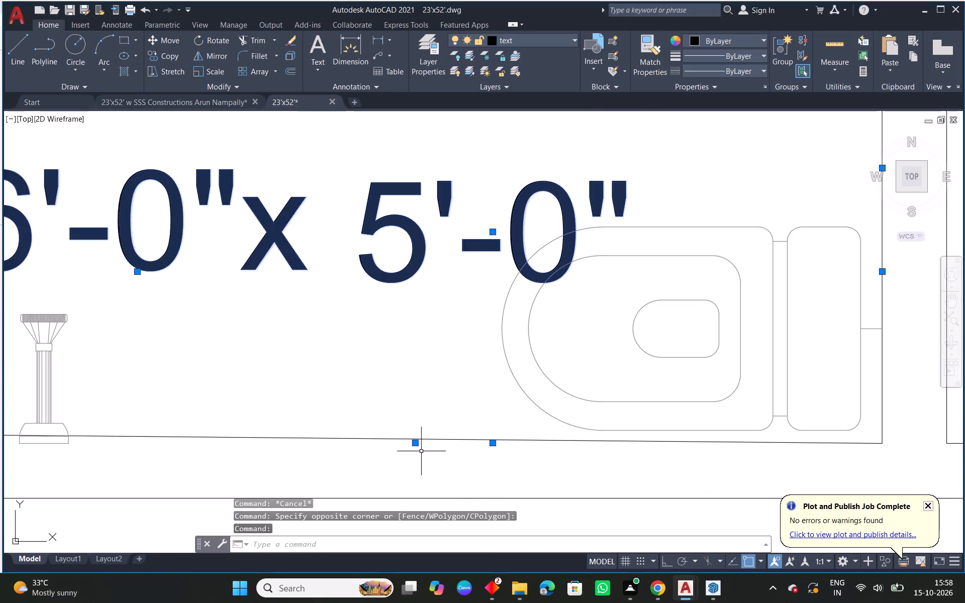
scroll(418, 448, up, 2)
drag(408, 437, 416, 434)
click(424, 427)
scroll(448, 437, down, 3)
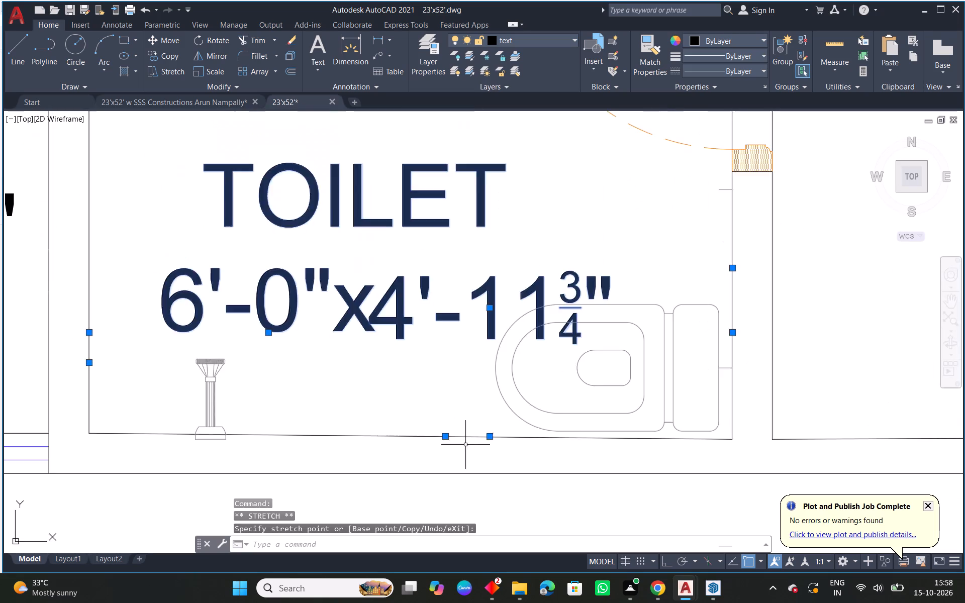
scroll(465, 445, down, 1)
middle_drag(487, 321, 490, 464)
scroll(427, 251, up, 2)
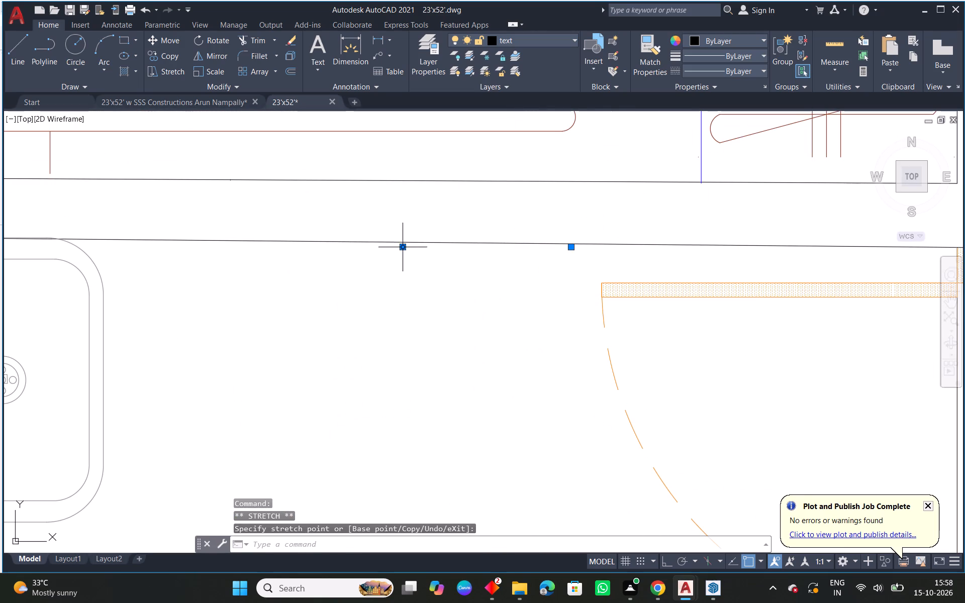
scroll(418, 249, up, 2)
click(373, 246)
click(398, 235)
scroll(530, 268, down, 2)
scroll(623, 259, up, 1)
scroll(475, 264, down, 3)
middle_drag(526, 382, 540, 254)
key(Escape)
scroll(527, 271, down, 1)
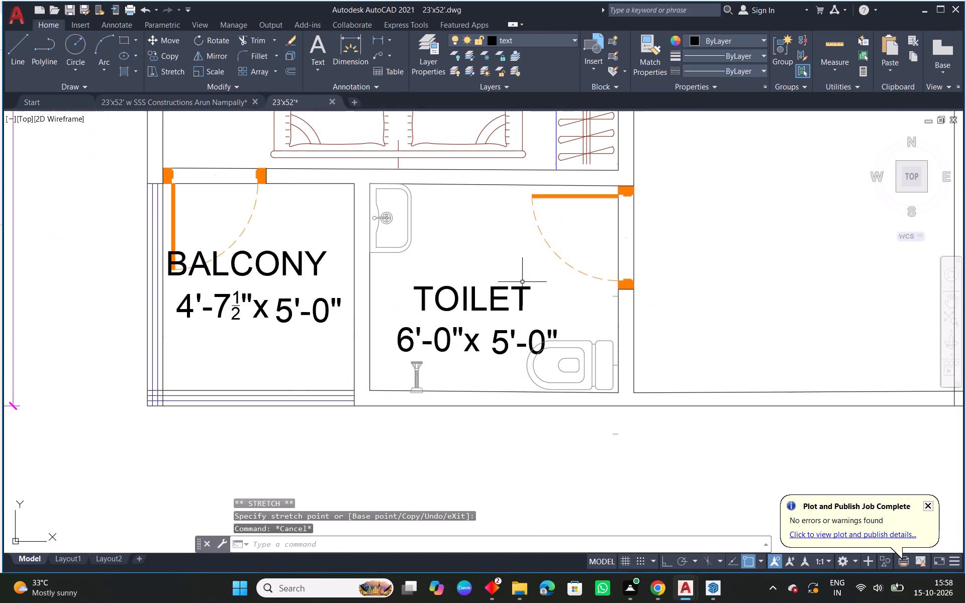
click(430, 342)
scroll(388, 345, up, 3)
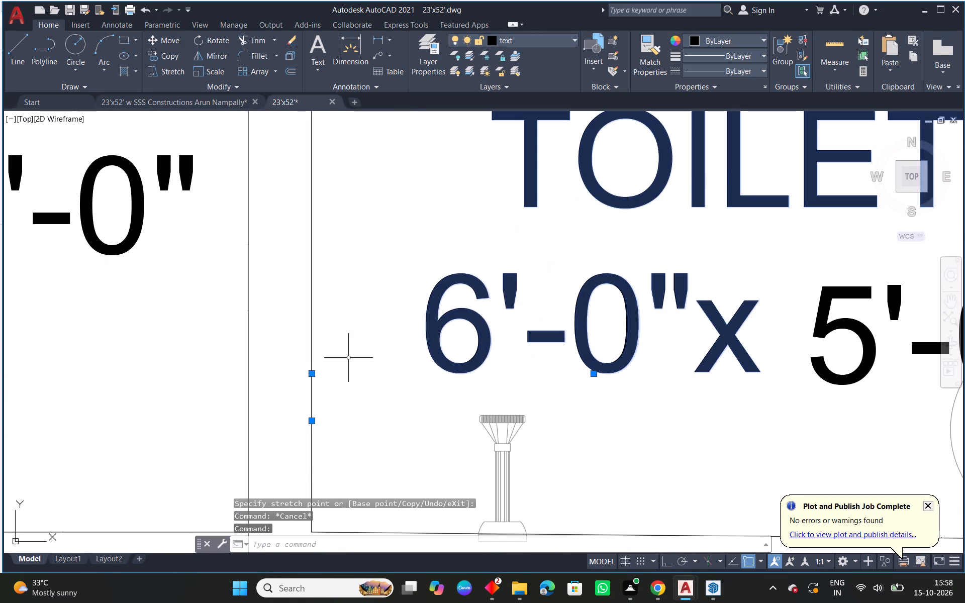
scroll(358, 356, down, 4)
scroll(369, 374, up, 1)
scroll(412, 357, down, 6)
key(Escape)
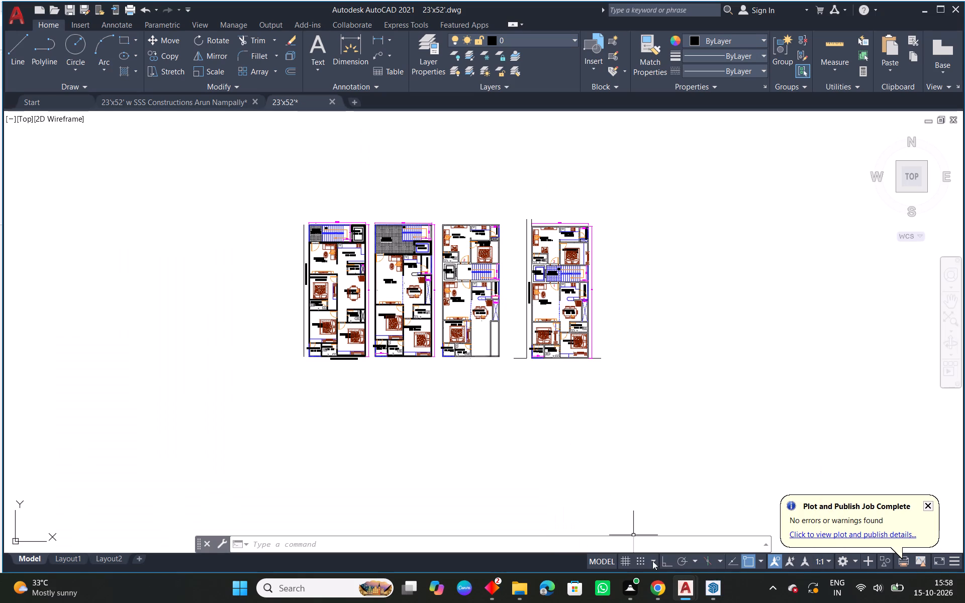
Examine the floor plans in the 23'x52' w SSS Constructions drawing and return to the 23'x52' drawing.
click(652, 533)
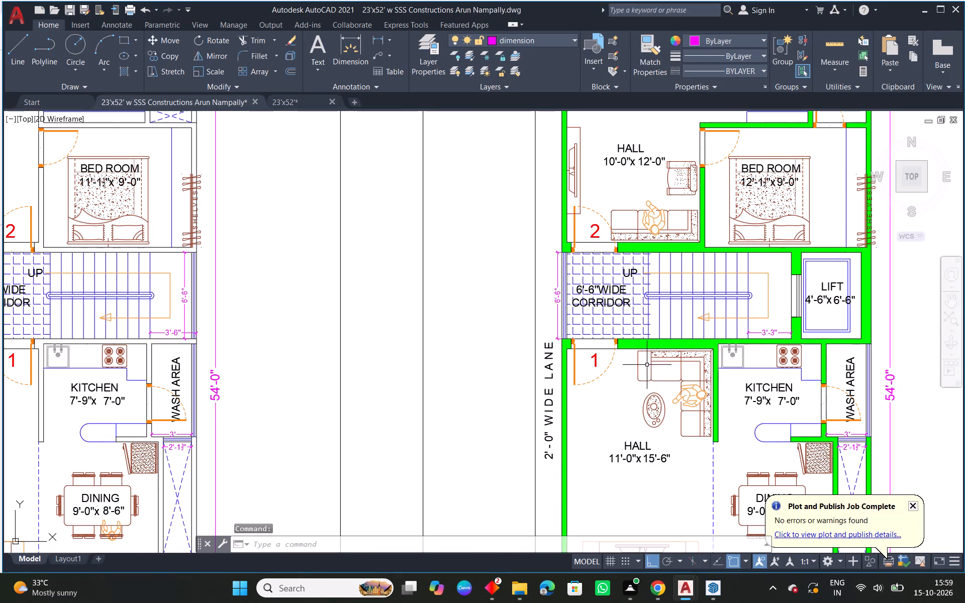
middle_drag(645, 363, 542, 301)
scroll(533, 299, down, 2)
middle_drag(445, 365, 510, 369)
click(283, 98)
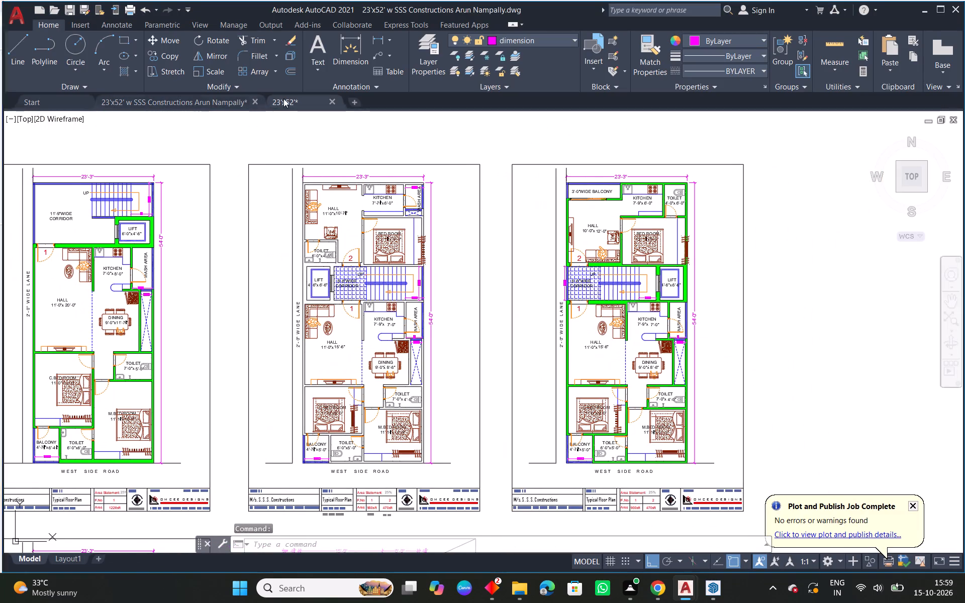
Erase the two vertical wall lines running from below the shaft down to the bottom outer wall.
scroll(522, 315, up, 1)
middle_drag(453, 337, 492, 348)
scroll(498, 363, up, 1)
middle_drag(601, 379, 568, 360)
scroll(473, 341, up, 1)
drag(511, 342, 505, 342)
click(470, 341)
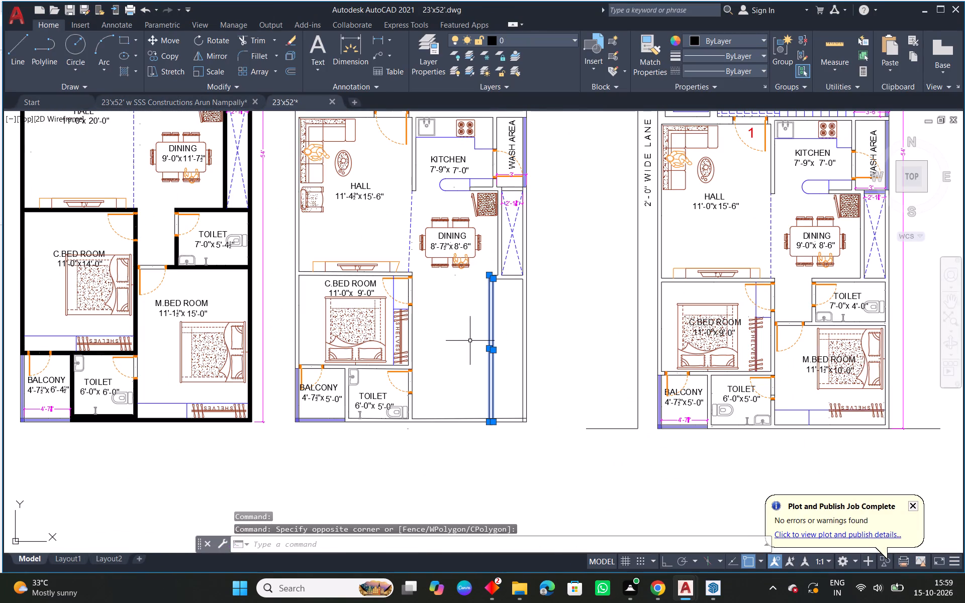
key(Delete)
key(Escape)
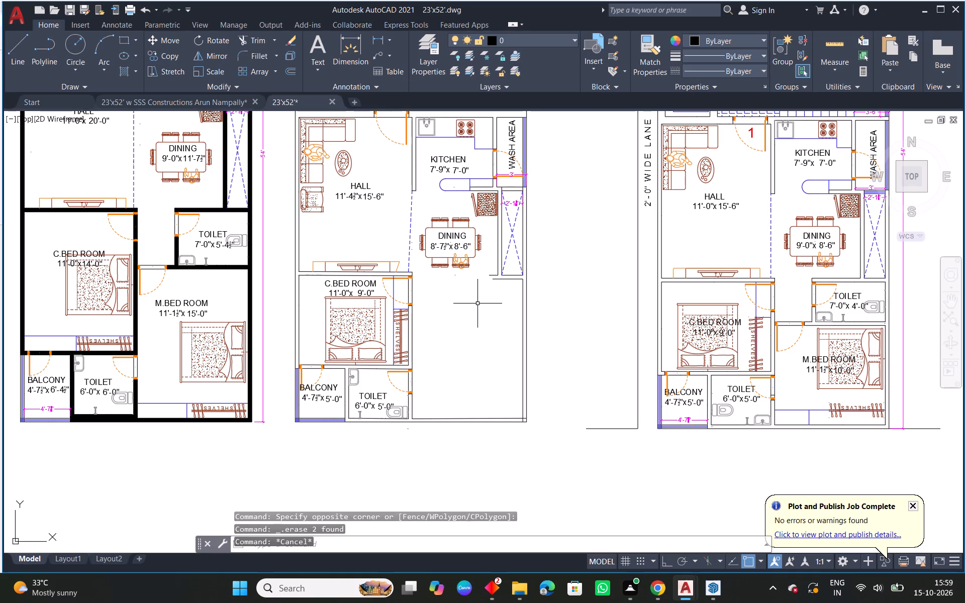
Offset the shaft-side outer wall's inner line 7' inward to set the second toilet's width.
text(O 7'')
key(BackSpace)
key(Return)
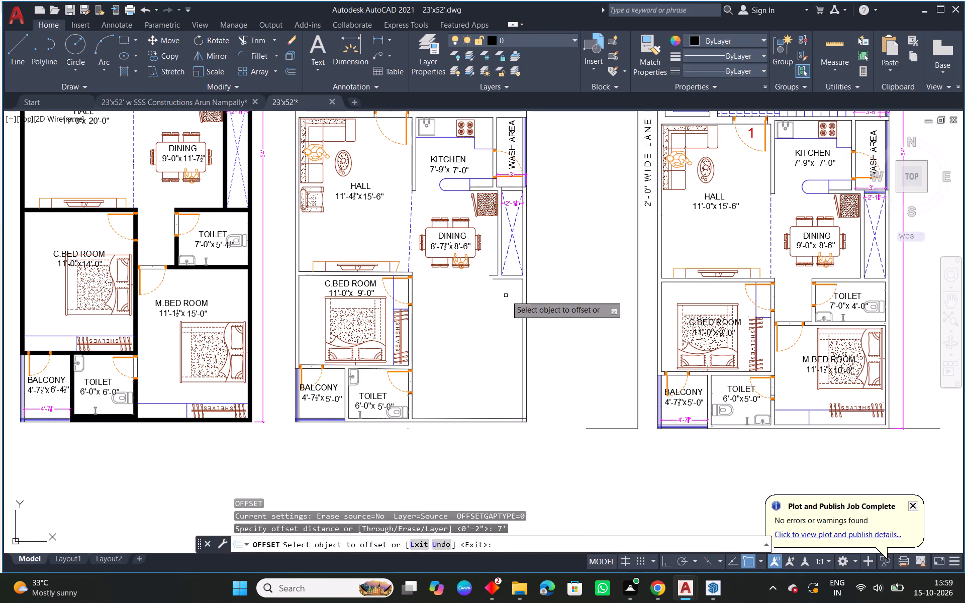
click(523, 299)
click(444, 303)
key(Escape)
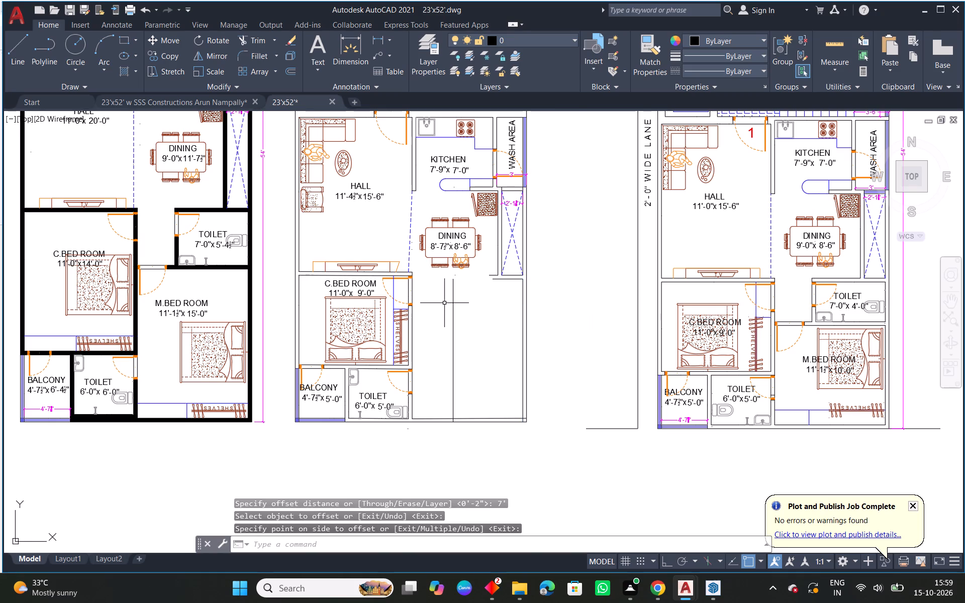
Fillet the new vertical line with the horizontal wall line below the shaft to form the toilet's upper inner corner.
text(F)
key(space)
scroll(502, 281, up, 1)
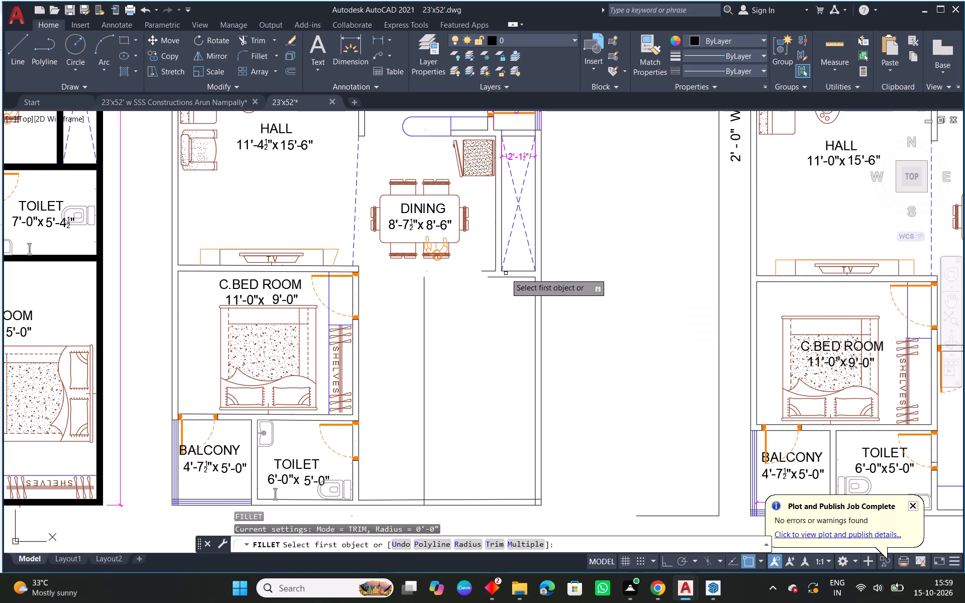
click(506, 273)
click(502, 277)
click(423, 296)
key(Escape)
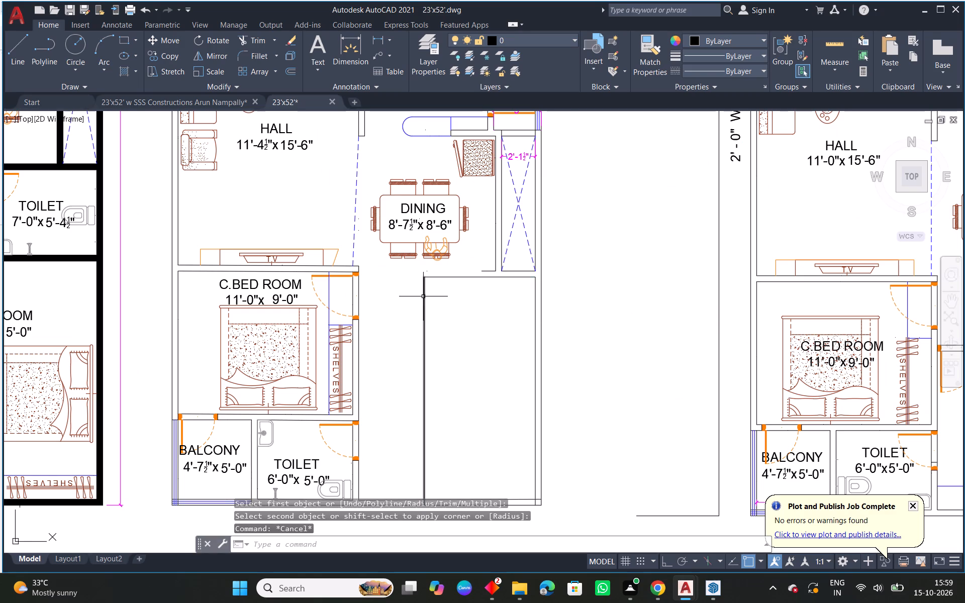
Offset the second toilet's upper wall line 4' downward to set its length.
text(O 4''')
key(BackSpace)
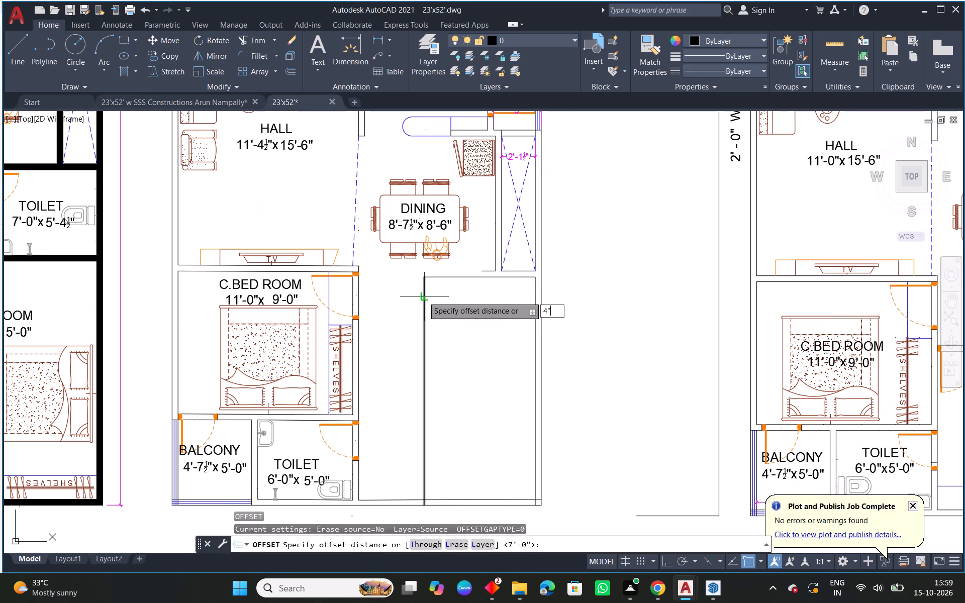
key(BackSpace)
key(Return)
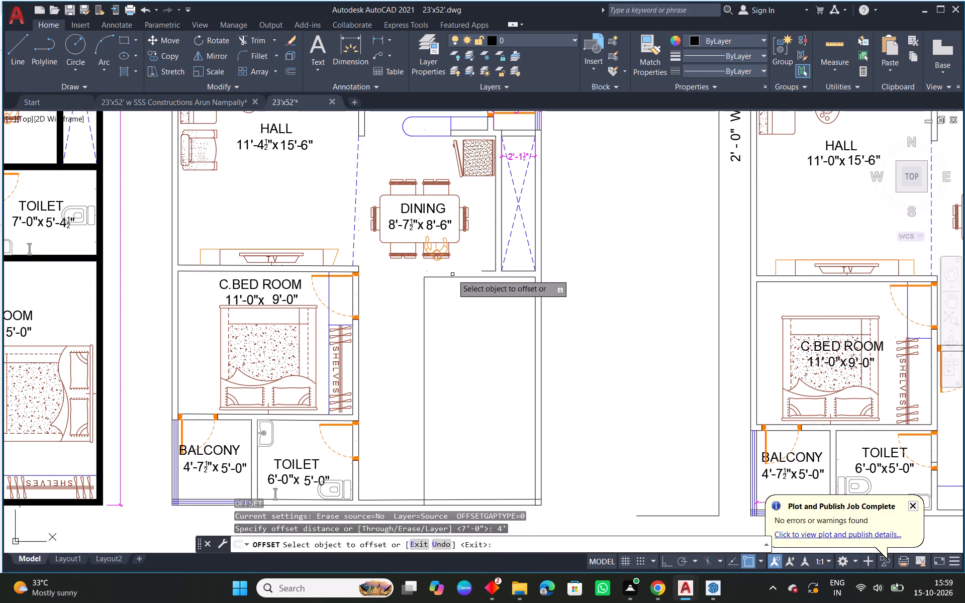
click(452, 277)
click(449, 328)
key(Escape)
Offset the second toilet's lower line downward and its door-side vertical line outward by 4.5" for wall thickness.
text(O 4.5)
key(space)
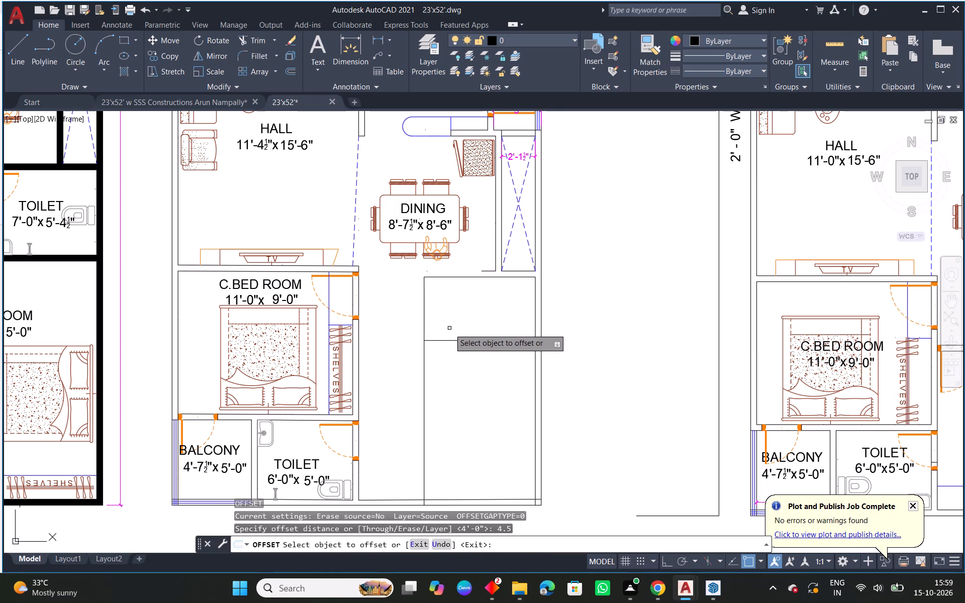
click(450, 342)
click(441, 384)
scroll(490, 367, down, 1)
middle_drag(494, 373, 422, 355)
click(376, 357)
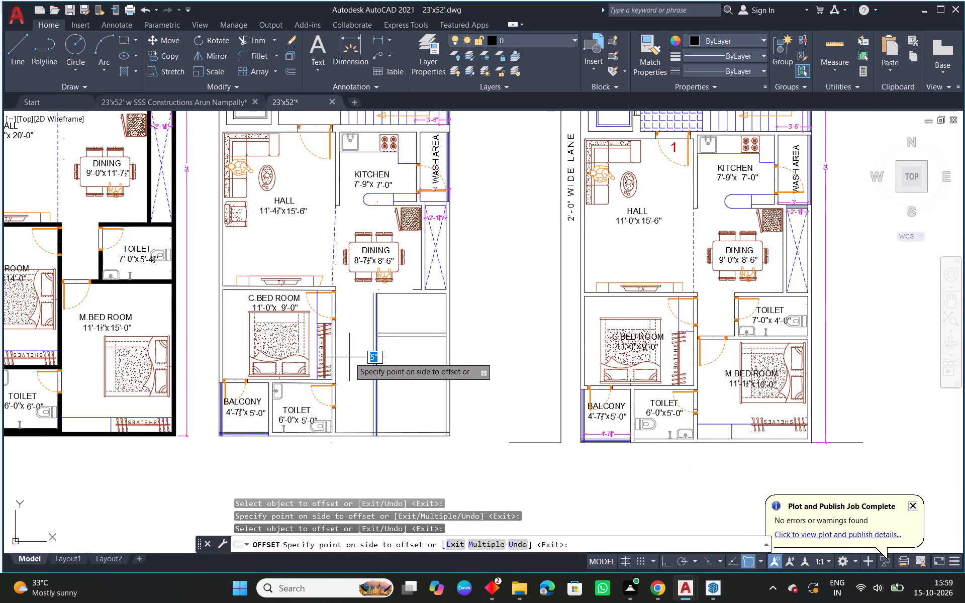
click(349, 357)
key(Escape)
Fillet the lower inner and outer wall corners on the second toilet's door side with radius 0.
scroll(373, 335, up, 2)
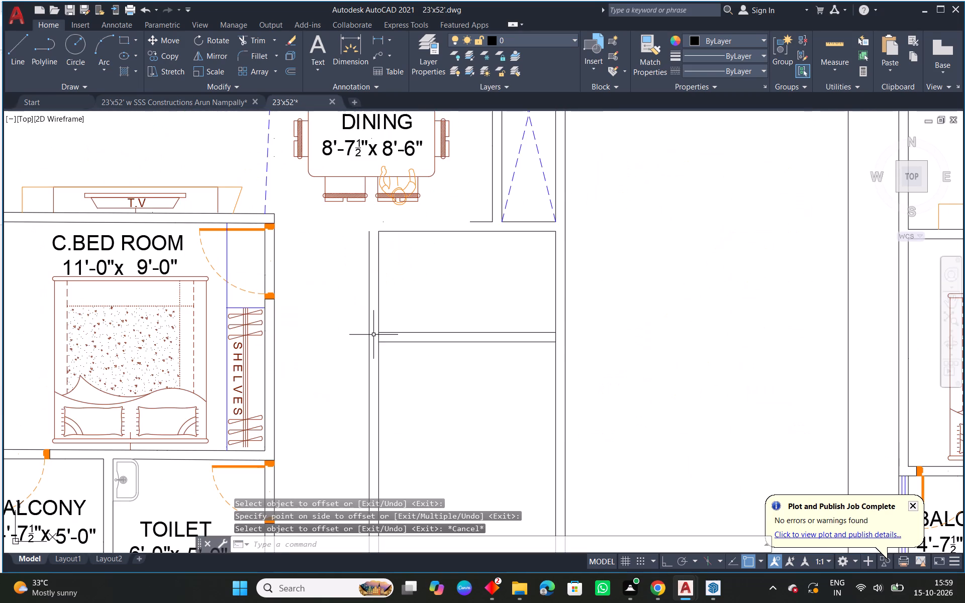
text(F)
key(space)
click(389, 333)
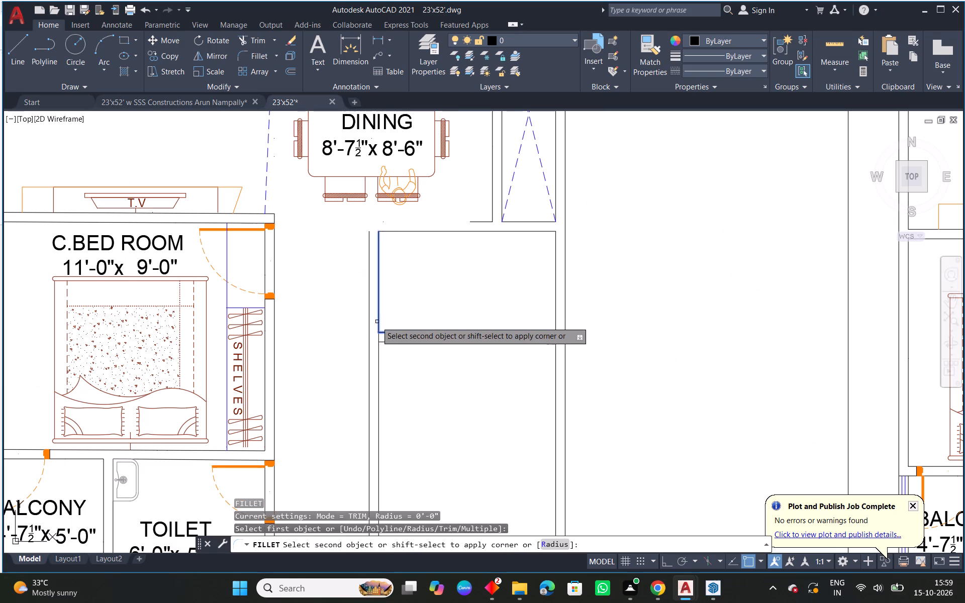
click(376, 322)
click(376, 323)
click(379, 321)
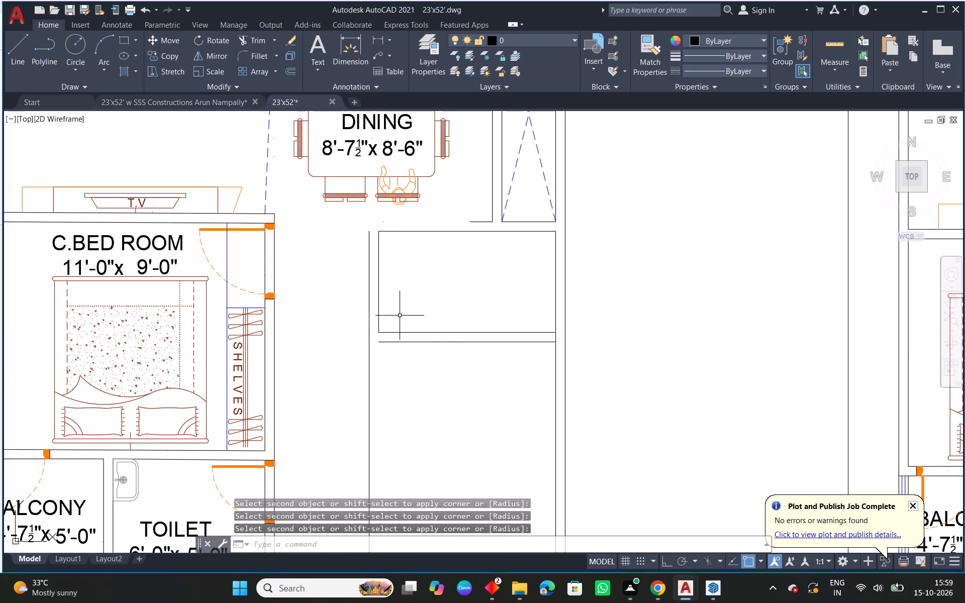
right_click(400, 316)
click(442, 321)
click(403, 342)
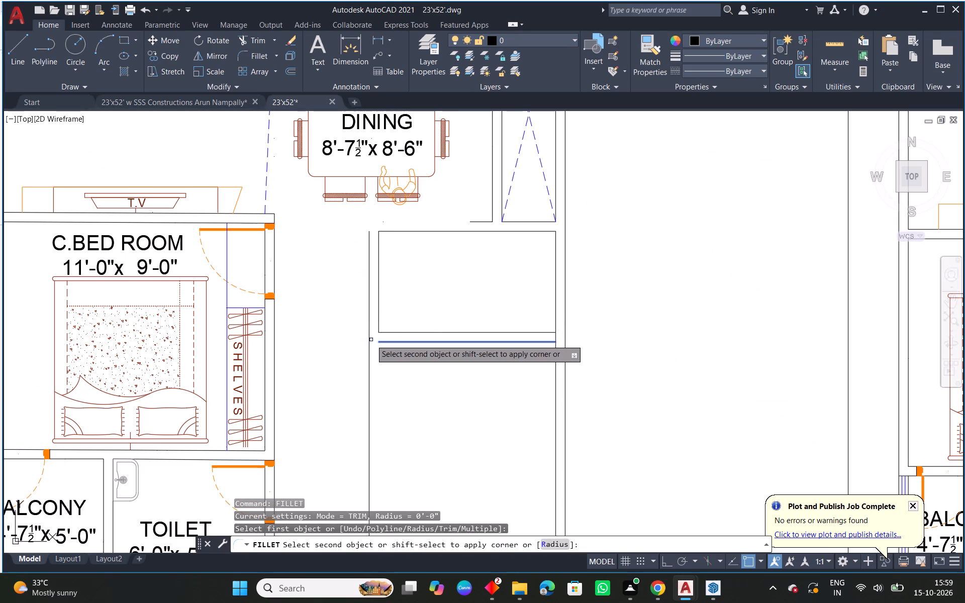
click(370, 339)
Extend both horizontal wall lines below the second toilet across the passage to the C.Bed Room's wall.
scroll(408, 354, down, 2)
middle_drag(389, 375, 402, 373)
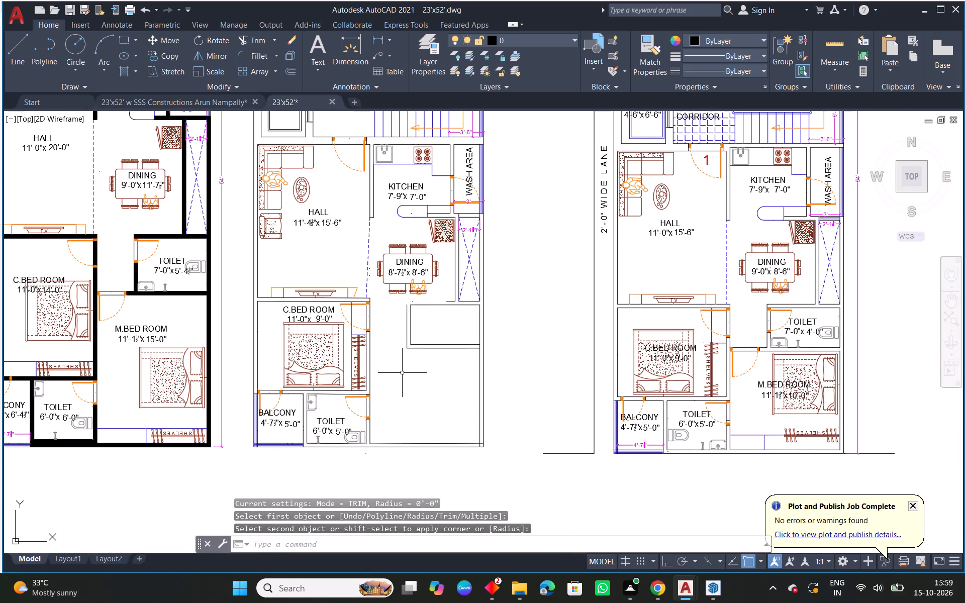
text(EX)
key(space)
drag(432, 371, 423, 333)
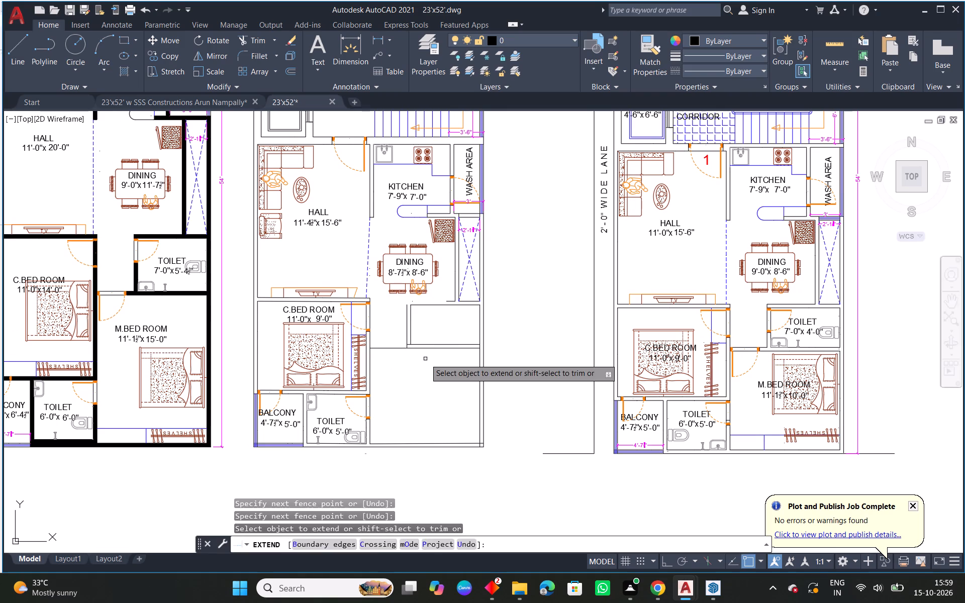
drag(425, 359, 427, 327)
key(Escape)
Trim the overlapping lines where the second toilet's door-side wall meets the horizontal wall below it.
scroll(404, 339, up, 3)
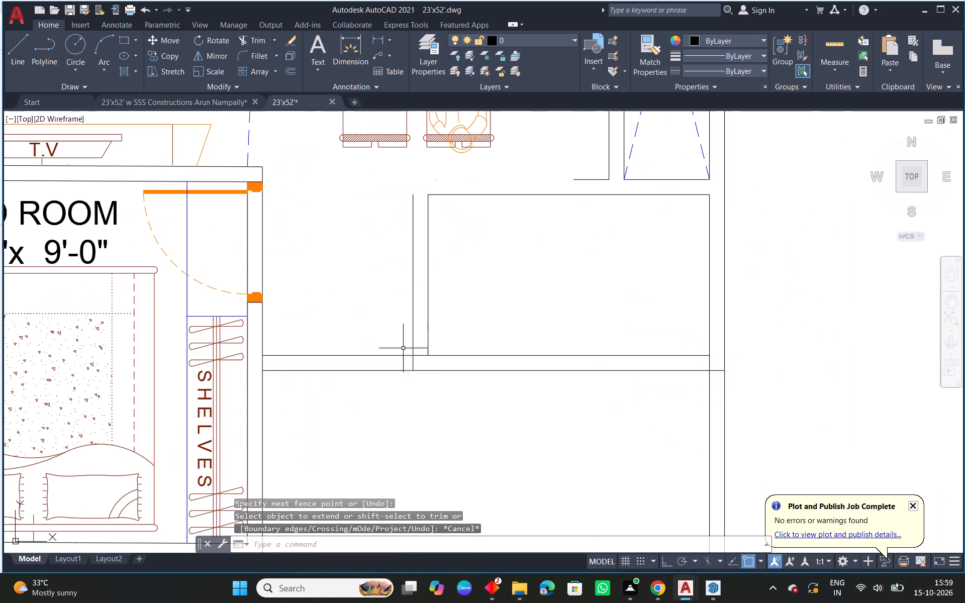
text(TR)
key(space)
key(space)
click(413, 362)
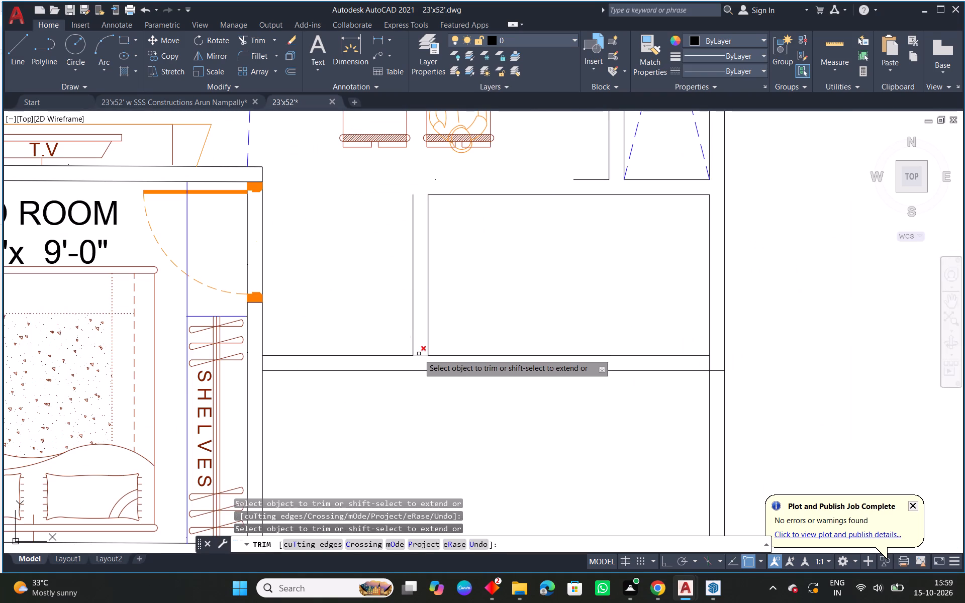
click(419, 356)
key(Escape)
Fillet the toilet's outer door-side wall line with the dining-side horizontal wall line to close the upper outer corner.
middle_drag(504, 321, 498, 356)
key(f)
key(space)
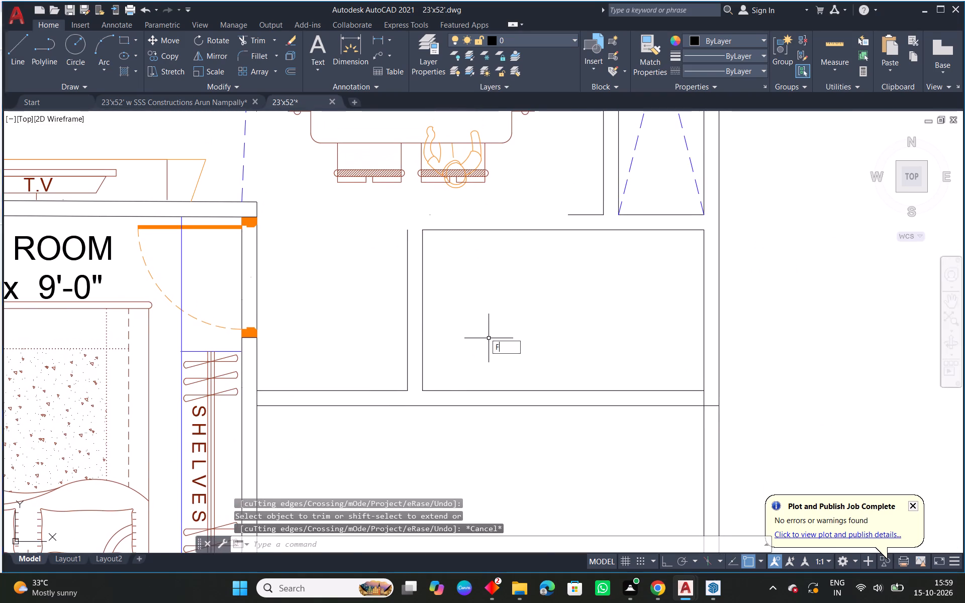
click(408, 241)
click(576, 216)
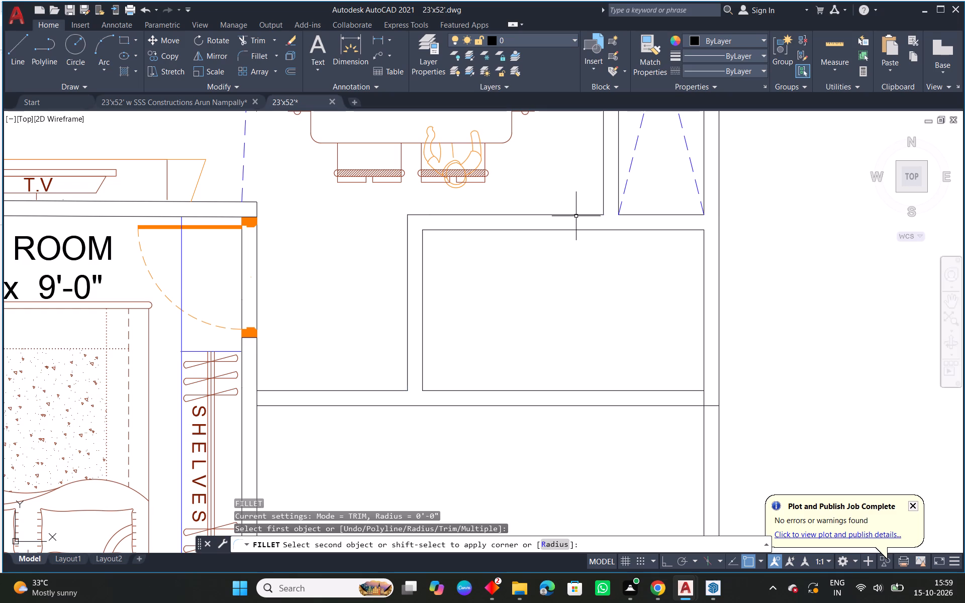
key(Escape)
Trim the crossing lines where the M.Bed Room's upper wall joins the C.Bed Room wall and the shaft-side outer wall.
scroll(441, 341, down, 1)
scroll(343, 378, up, 2)
key(t)
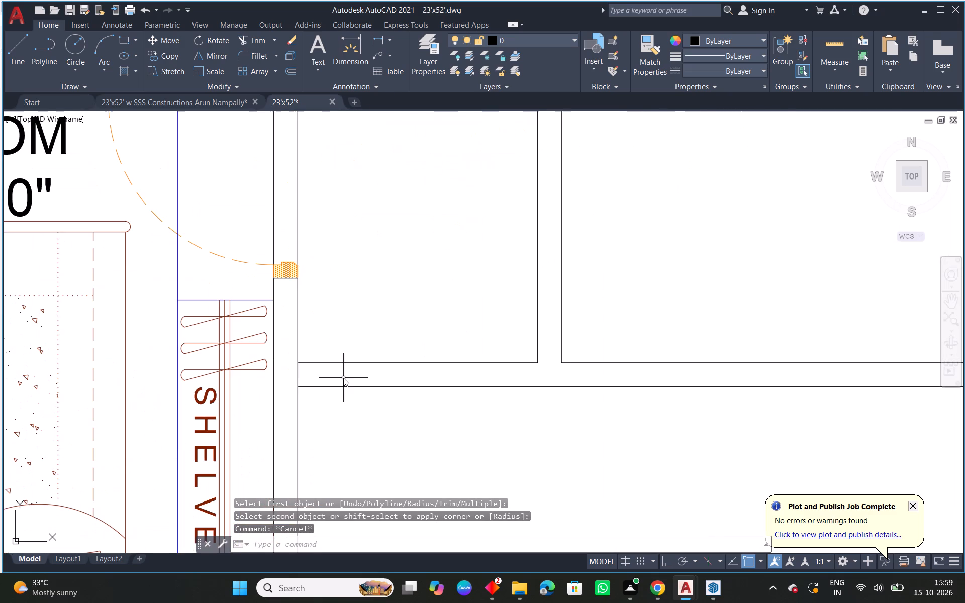
key(r)
key(space)
key(space)
click(298, 376)
scroll(452, 374, down, 3)
scroll(605, 378, up, 2)
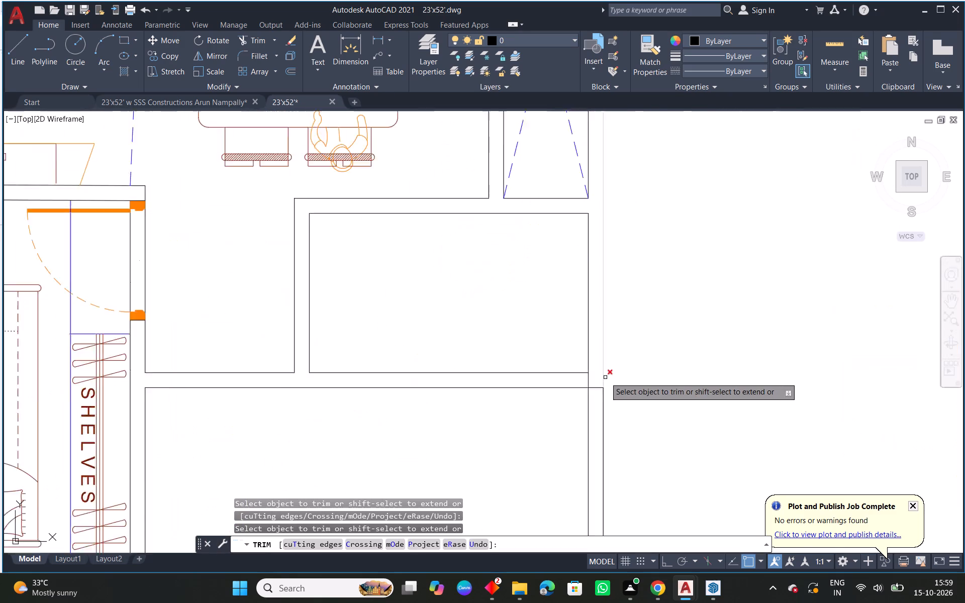
scroll(605, 377, up, 1)
click(588, 394)
click(578, 382)
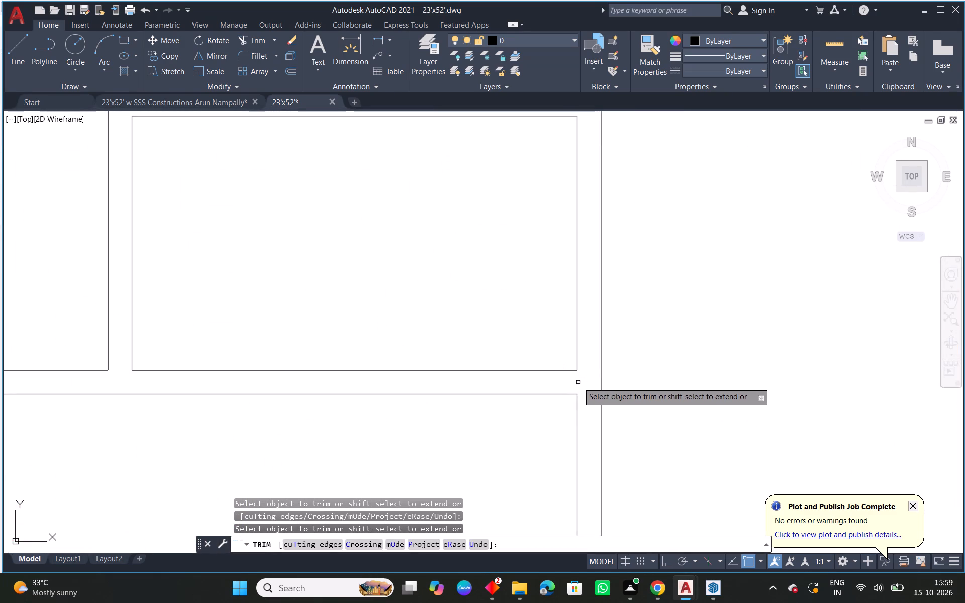
right_click(578, 382)
click(616, 389)
Copy the second toilet's door from the furnished reference plan into the new toilet's door-side wall, just below its upper corner.
scroll(609, 384, down, 4)
scroll(594, 413, up, 1)
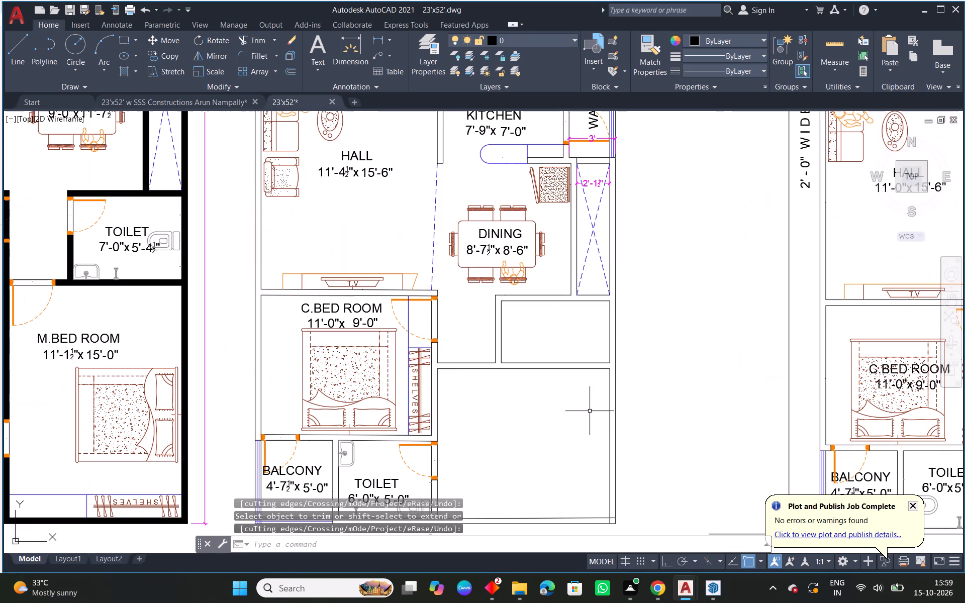
middle_drag(611, 411, 383, 397)
middle_drag(489, 364, 329, 350)
click(710, 282)
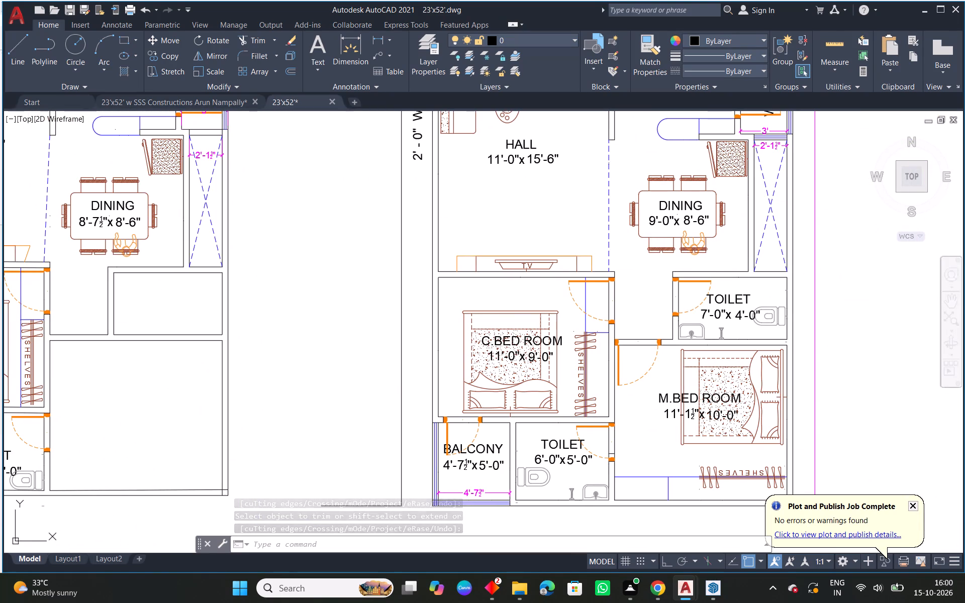
text(CO)
key(space)
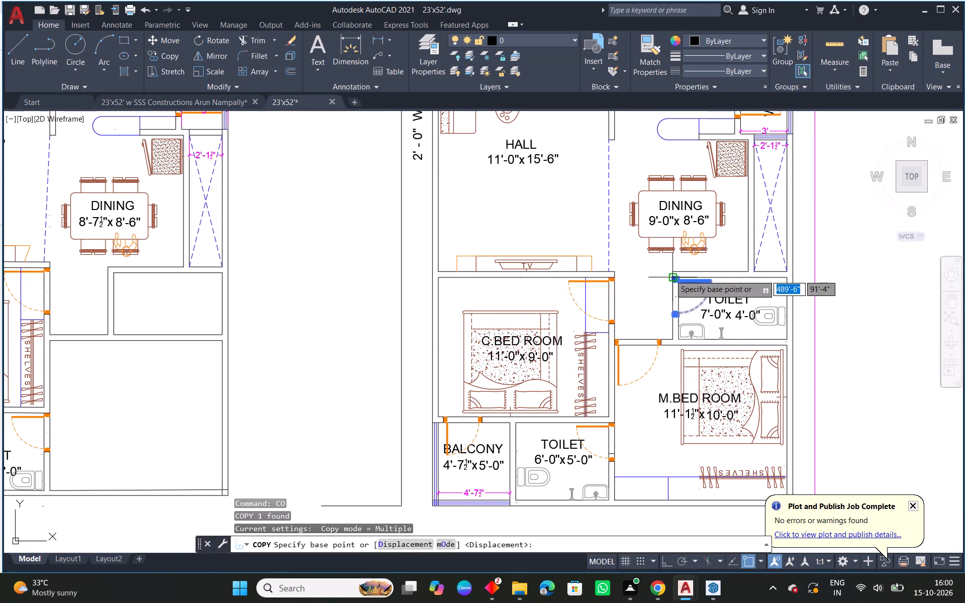
click(673, 277)
scroll(74, 282, up, 3)
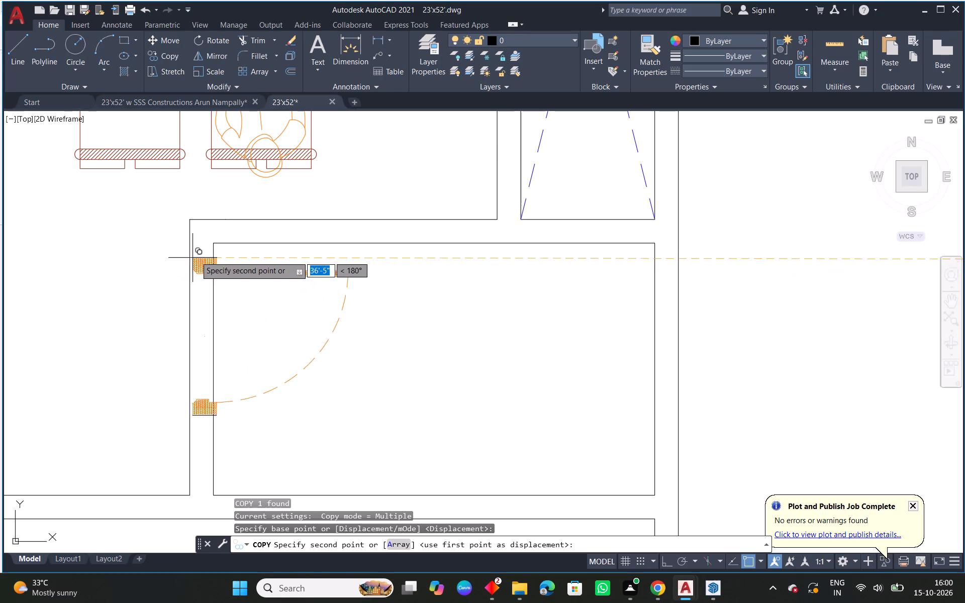
click(188, 246)
key(Escape)
scroll(312, 319, down, 2)
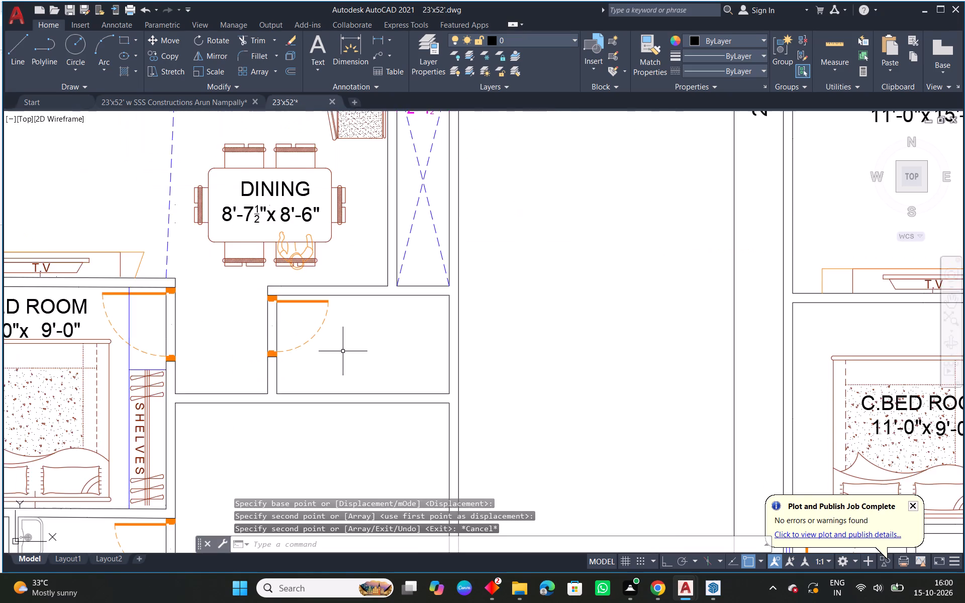
Copy the WC from the reference plan's 7'-0"x 4'-0" toilet to the midpoint of the new toilet's outer side wall.
middle_drag(425, 370, 271, 325)
scroll(268, 326, down, 1)
click(790, 307)
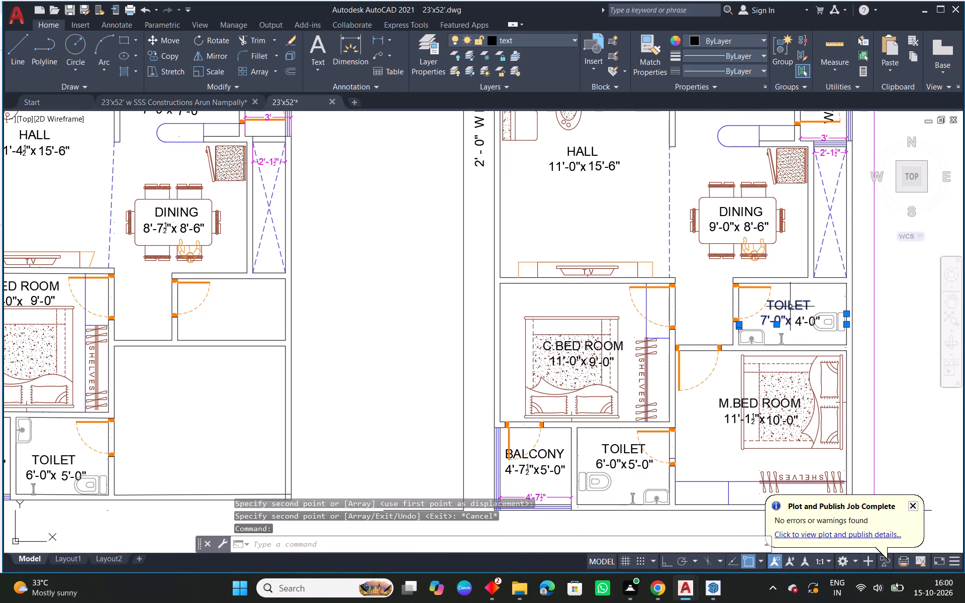
key(Escape)
click(829, 326)
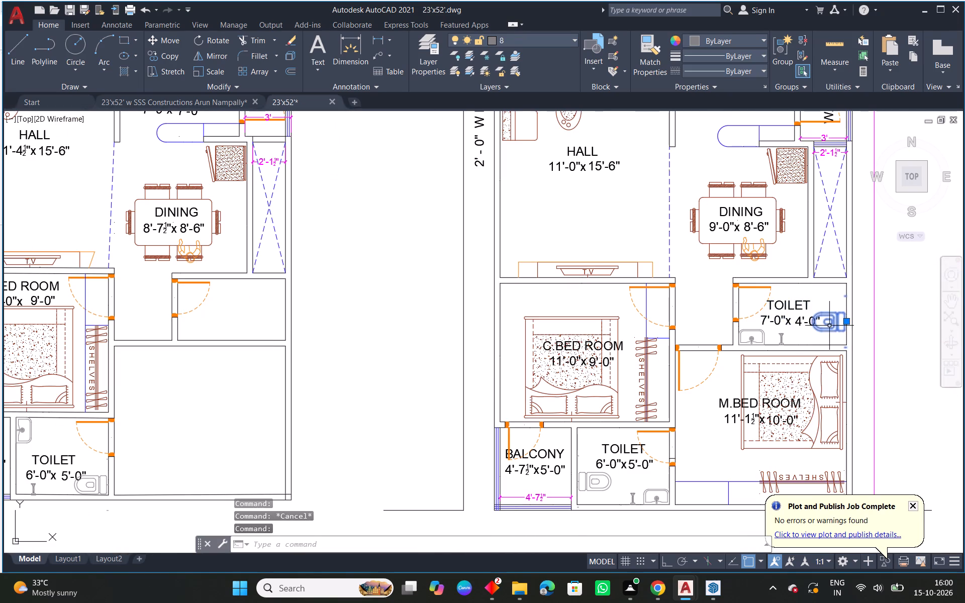
text(CO)
key(space)
click(846, 325)
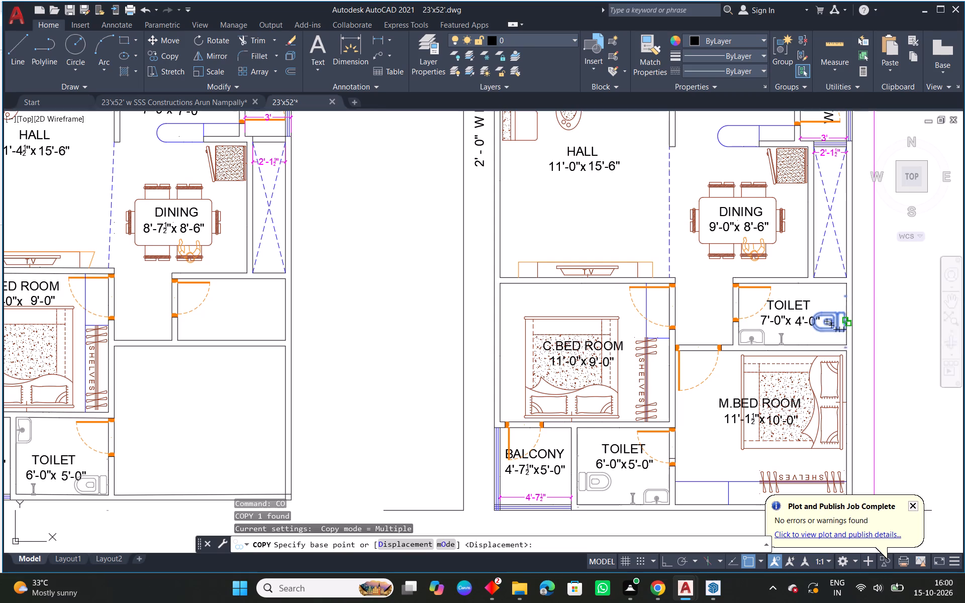
scroll(266, 309, up, 2)
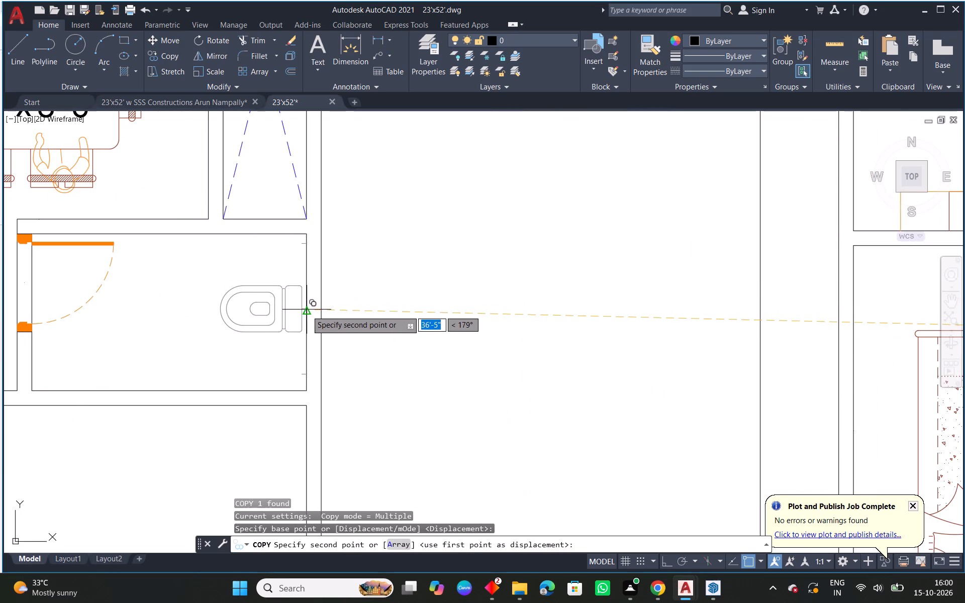
click(307, 311)
key(Escape)
Copy the washbasin and shower symbols from the reference toilet to the new toilet's lower door-side corner.
scroll(319, 317, down, 3)
scroll(626, 344, up, 2)
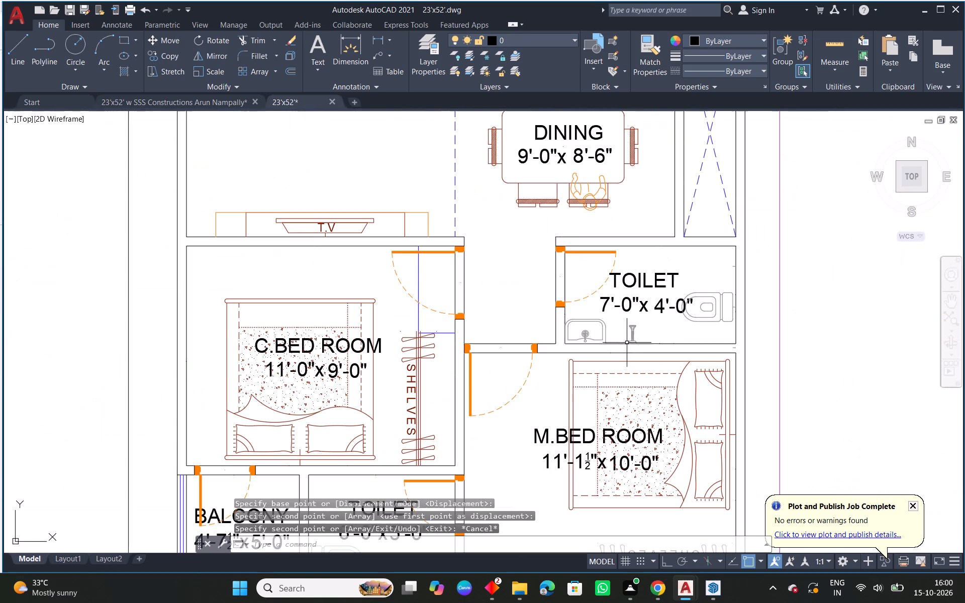
click(634, 337)
click(587, 334)
text(CO)
key(space)
click(562, 344)
scroll(430, 387, down, 1)
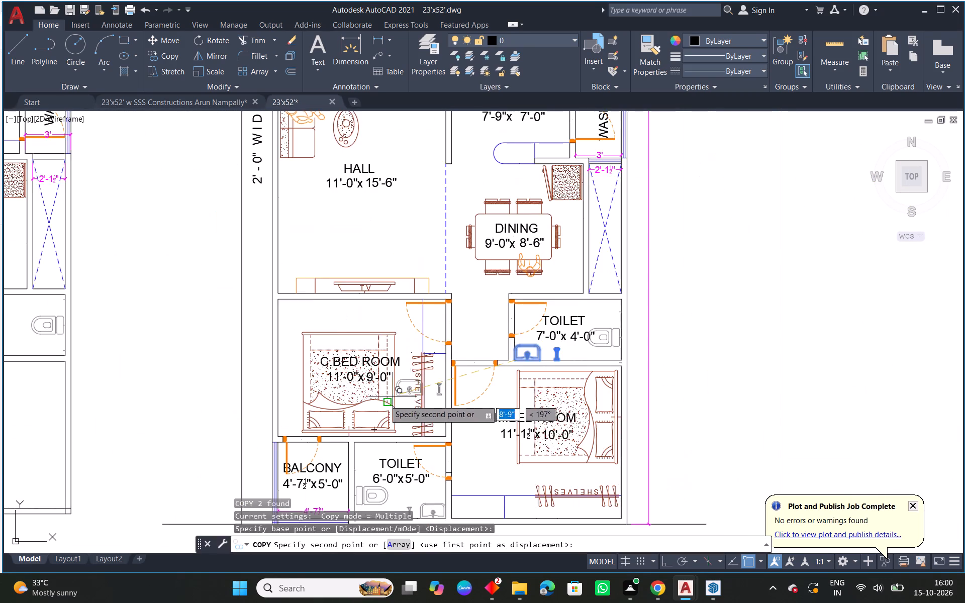
middle_drag(382, 401, 653, 366)
scroll(238, 303, up, 3)
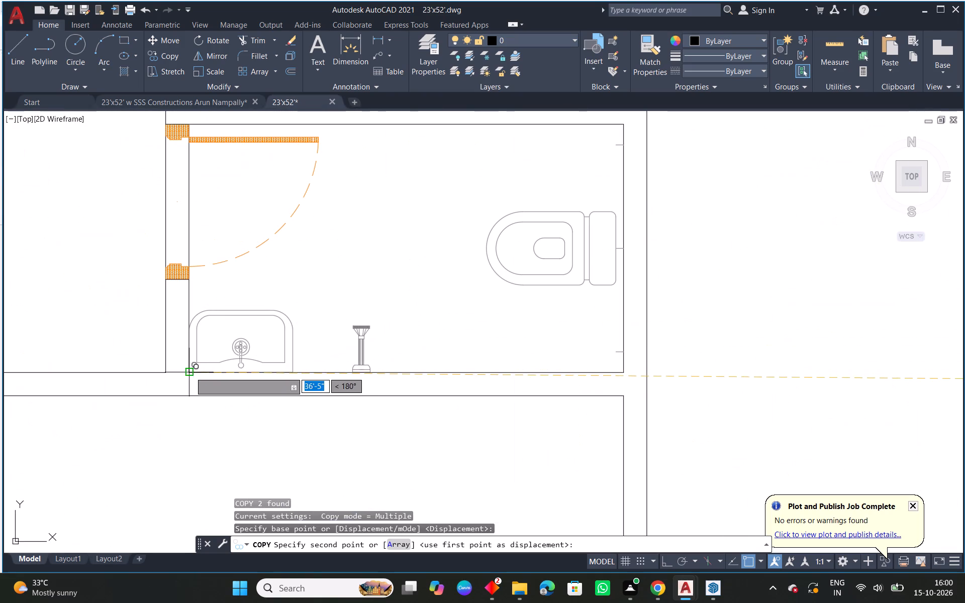
click(190, 372)
key(Escape)
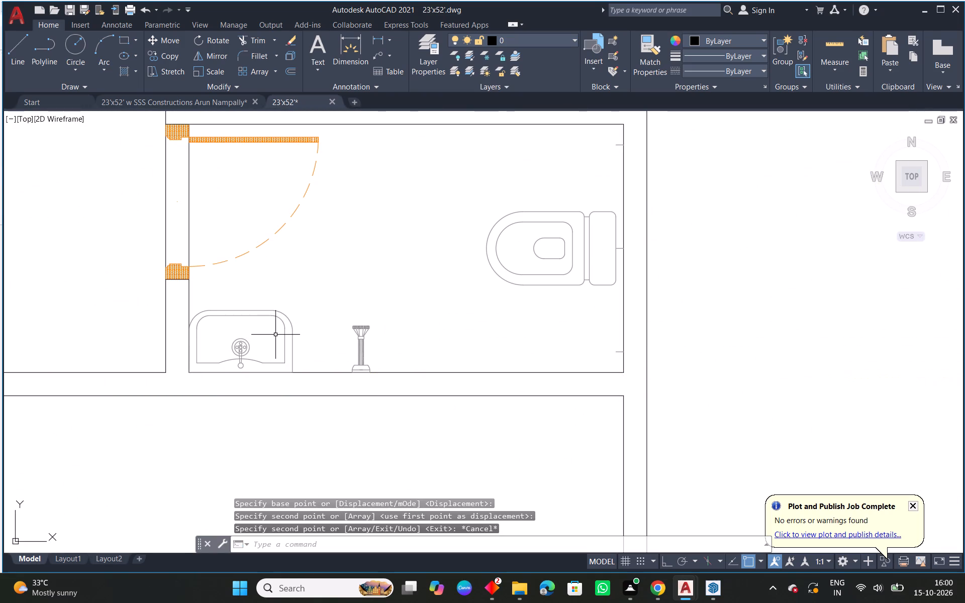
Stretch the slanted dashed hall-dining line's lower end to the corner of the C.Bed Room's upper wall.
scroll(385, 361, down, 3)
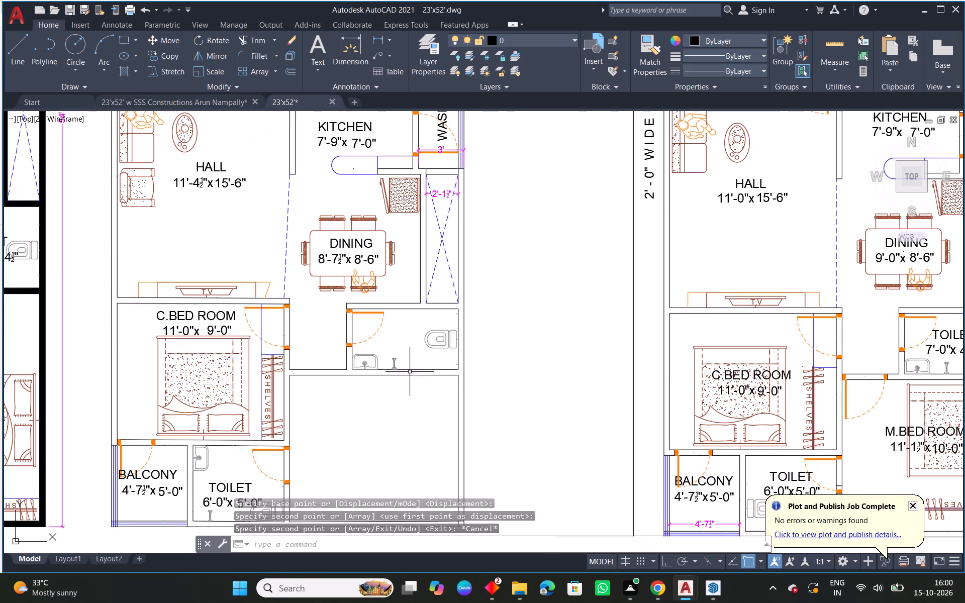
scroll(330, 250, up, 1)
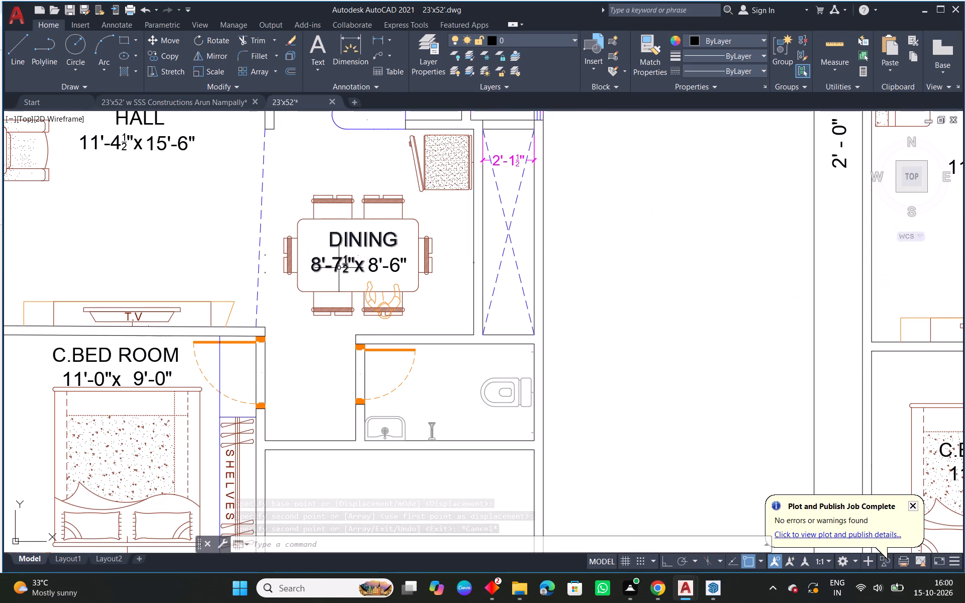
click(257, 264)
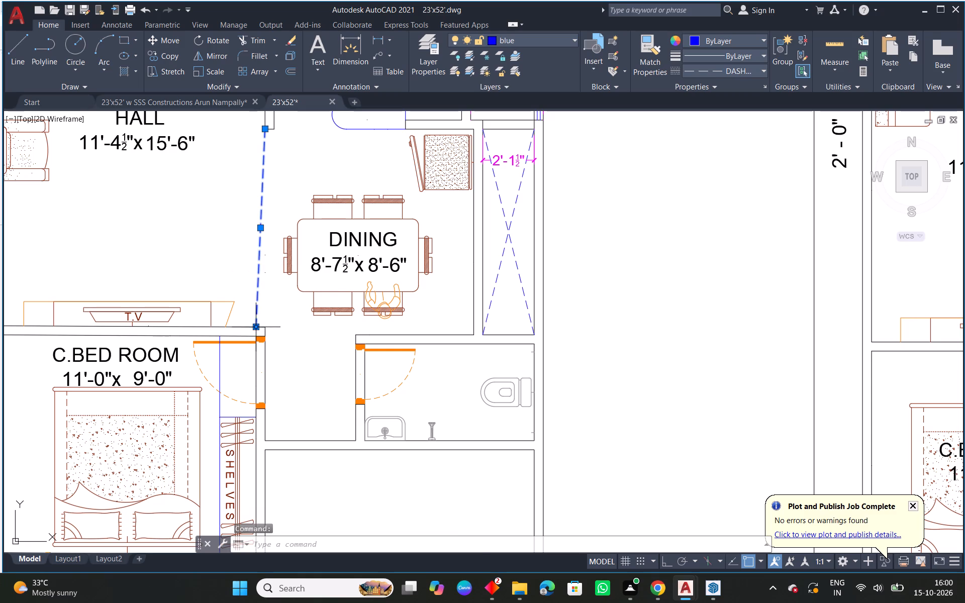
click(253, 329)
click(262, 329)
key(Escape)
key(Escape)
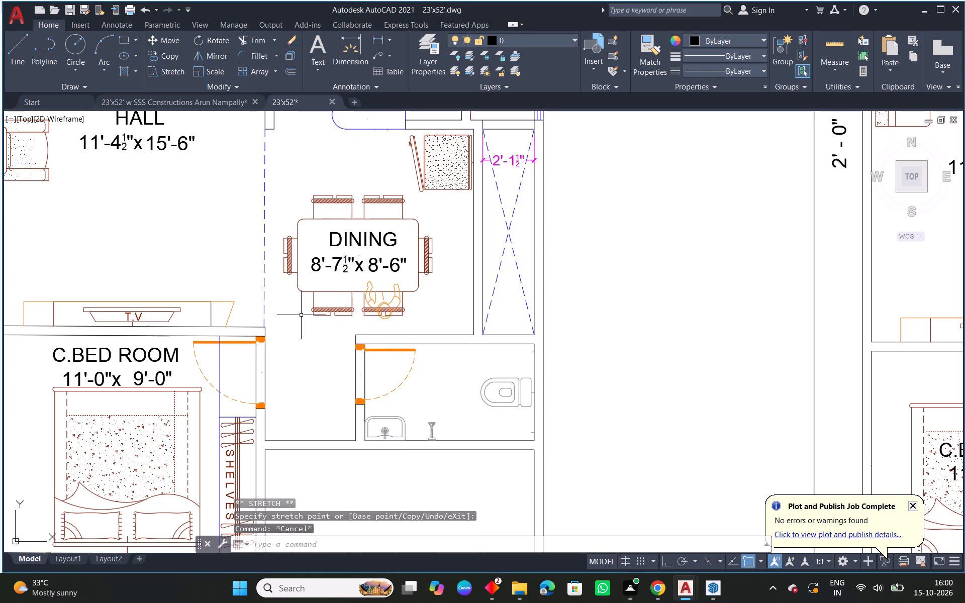
Delete the dashed divider line between the Hall and Dining.
scroll(239, 313, up, 3)
click(312, 318)
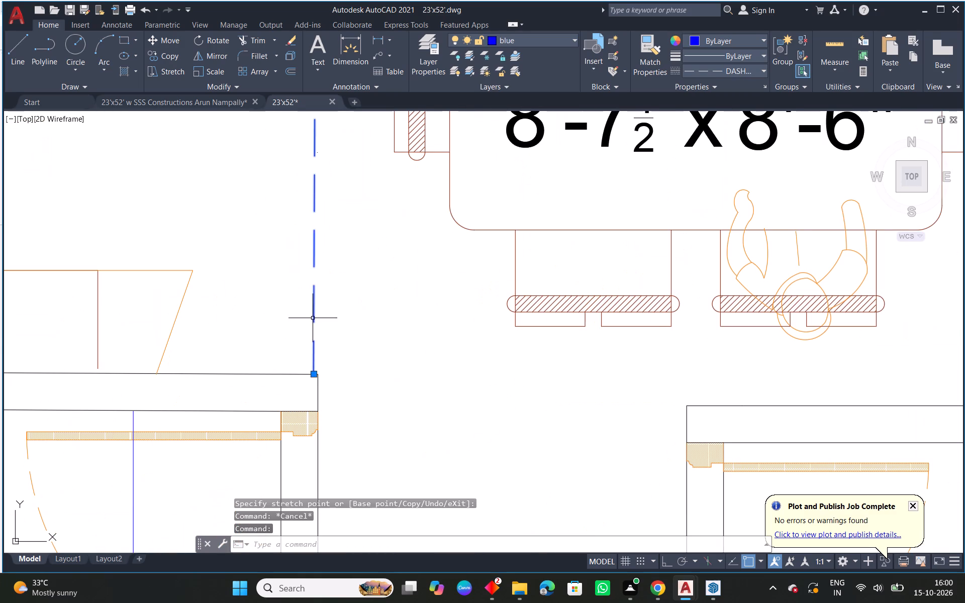
key(Delete)
Draw a vertical line from the C.Bed Room's upper wall corner to the lower end of the hall-kitchen wall.
scroll(313, 336, down, 2)
middle_drag(310, 320, 320, 397)
scroll(320, 398, down, 1)
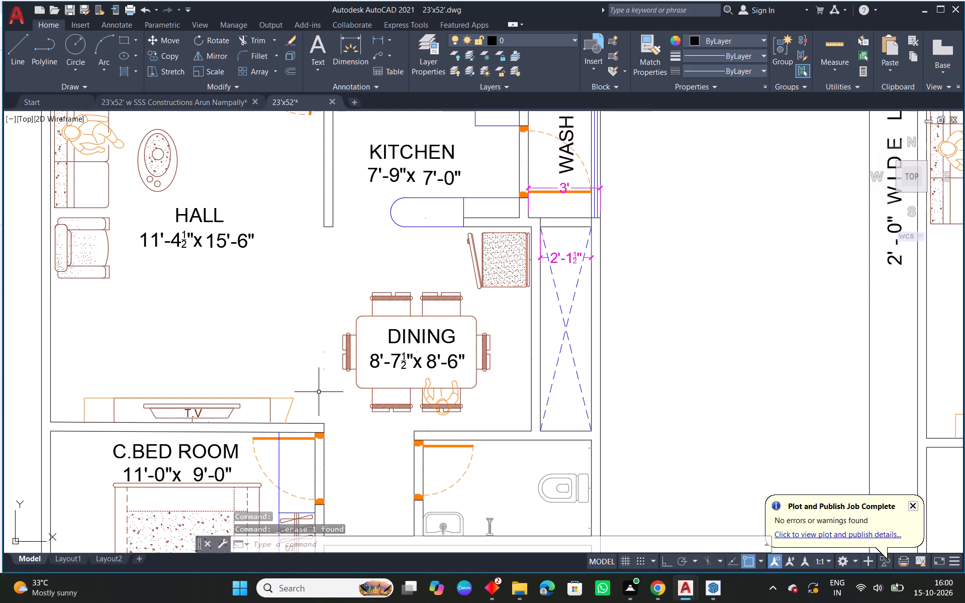
text(L)
key(space)
click(322, 423)
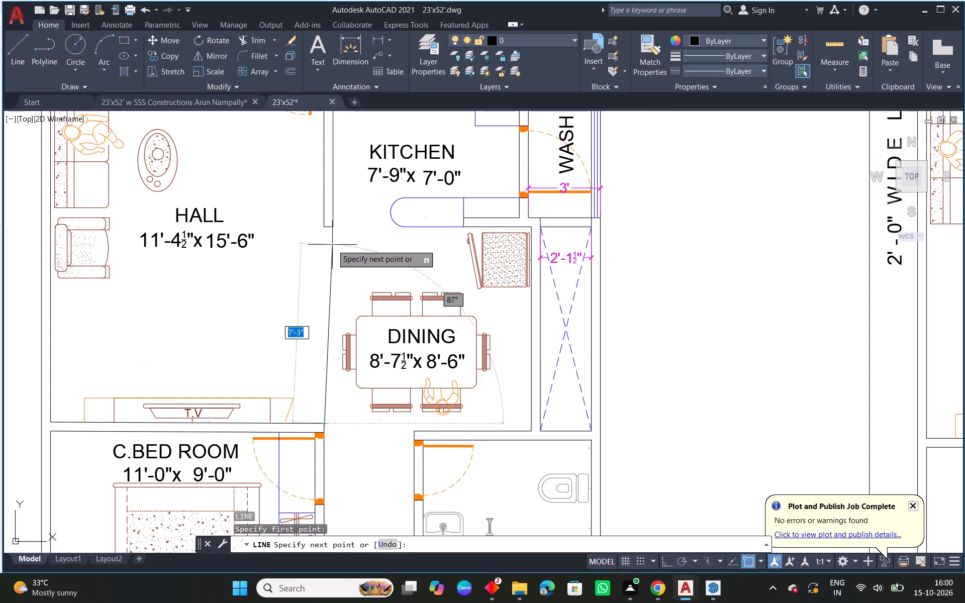
click(321, 227)
key(Escape)
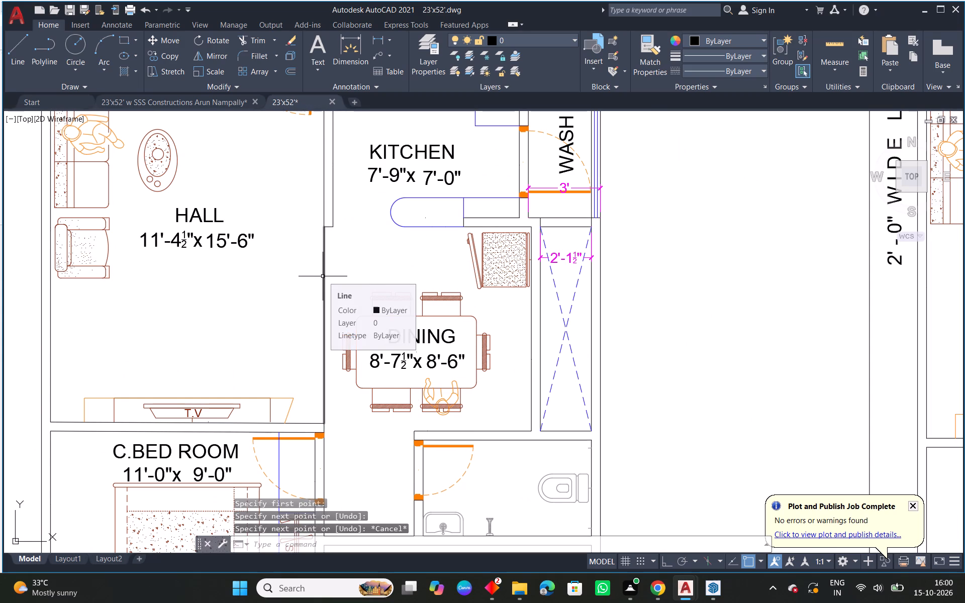
key(Escape)
Match the new hall-dining line's properties to the blue dashed divider line in the reference plan.
scroll(406, 346, down, 2)
text(MA)
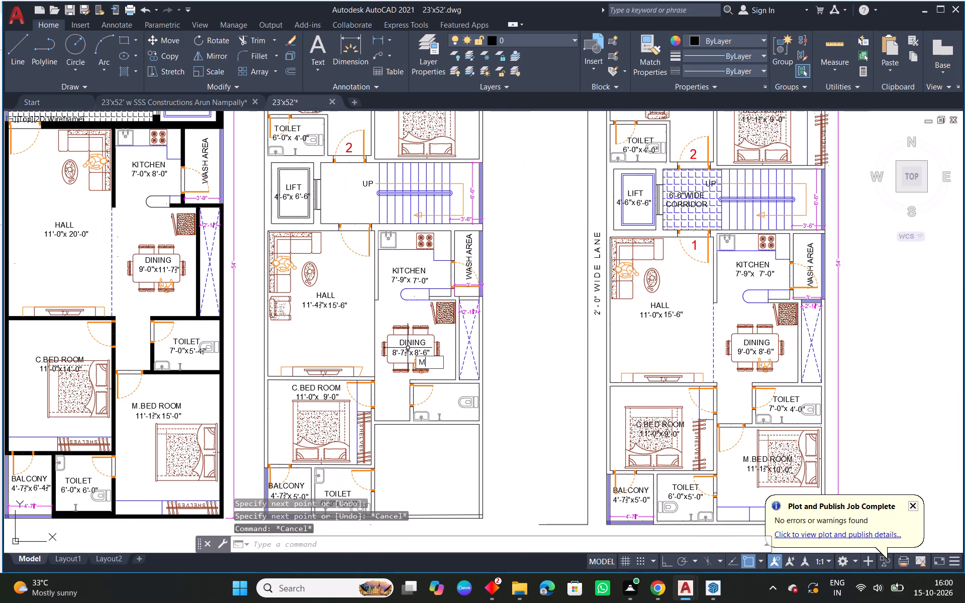
key(space)
click(713, 334)
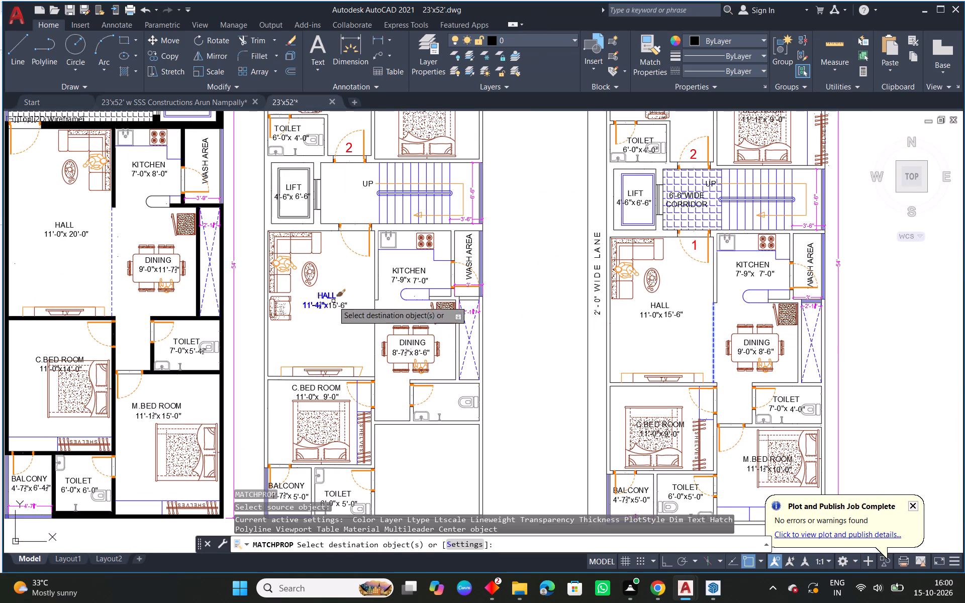
click(374, 315)
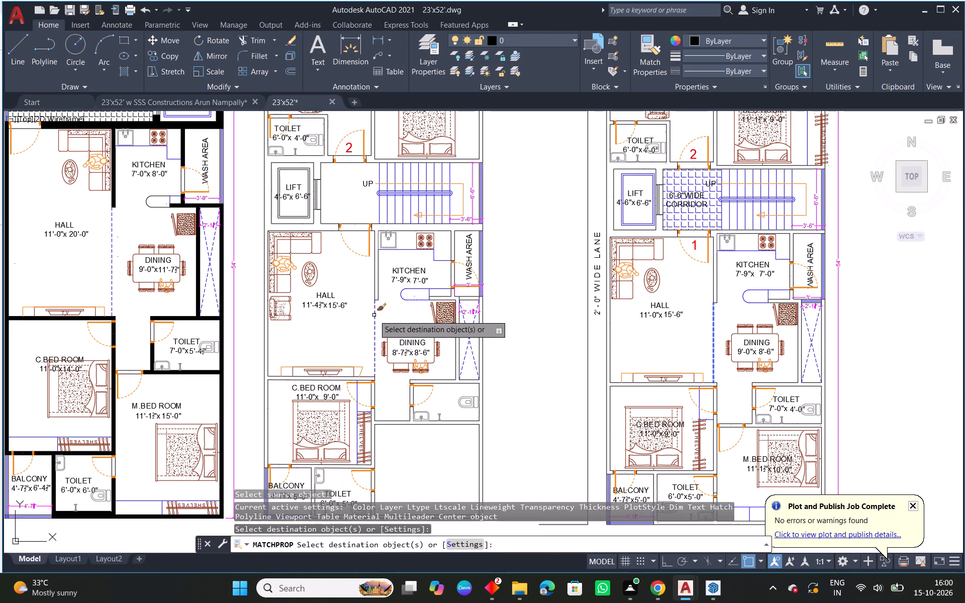
key(Escape)
Copy the TOILET label and its 7'-0"x 4'-0" size text from the reference plan into the new toilet.
middle_drag(735, 384, 525, 303)
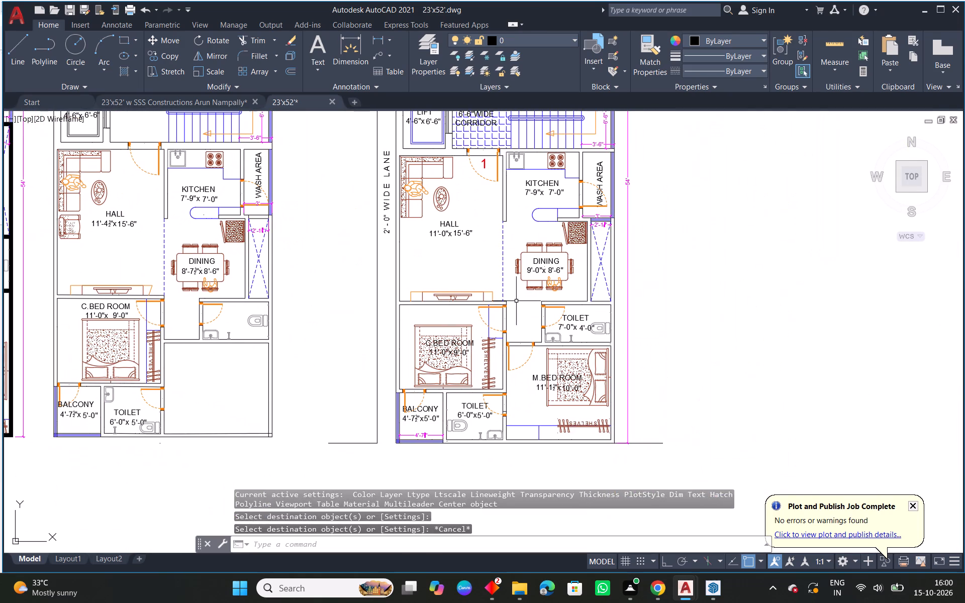
click(575, 319)
scroll(583, 330, up, 1)
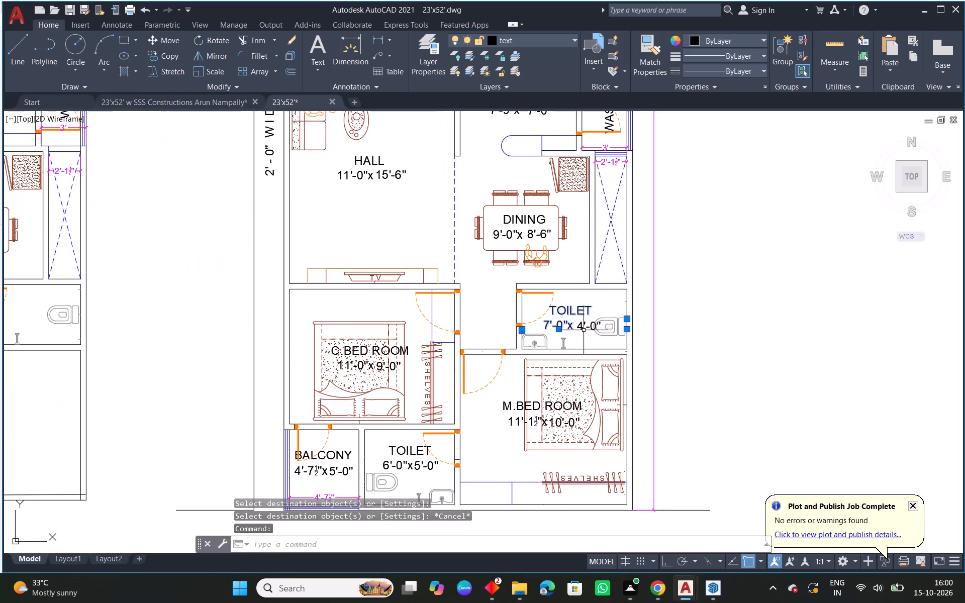
click(580, 326)
text(CO)
key(space)
click(579, 321)
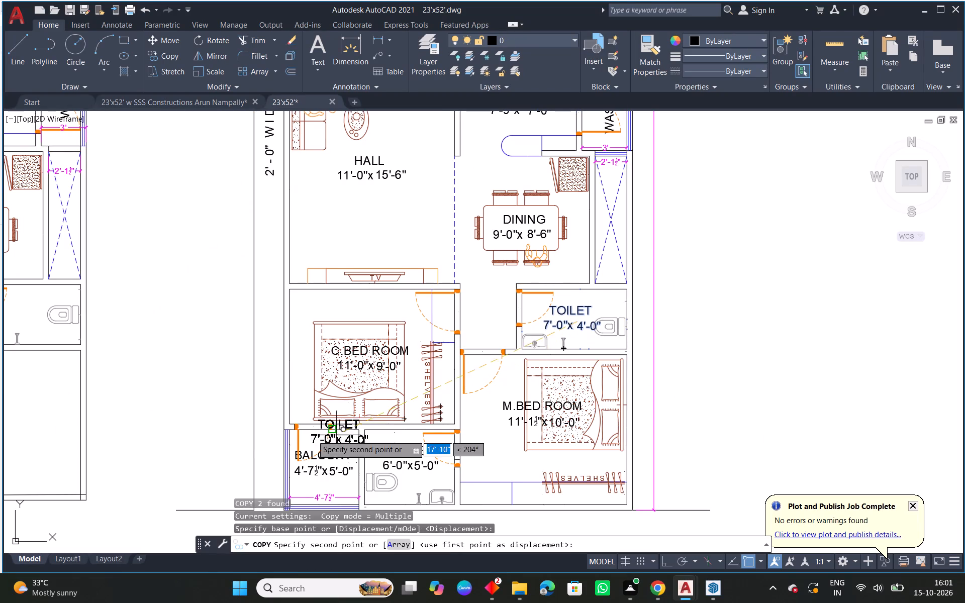
middle_drag(174, 409, 605, 385)
scroll(470, 287, up, 3)
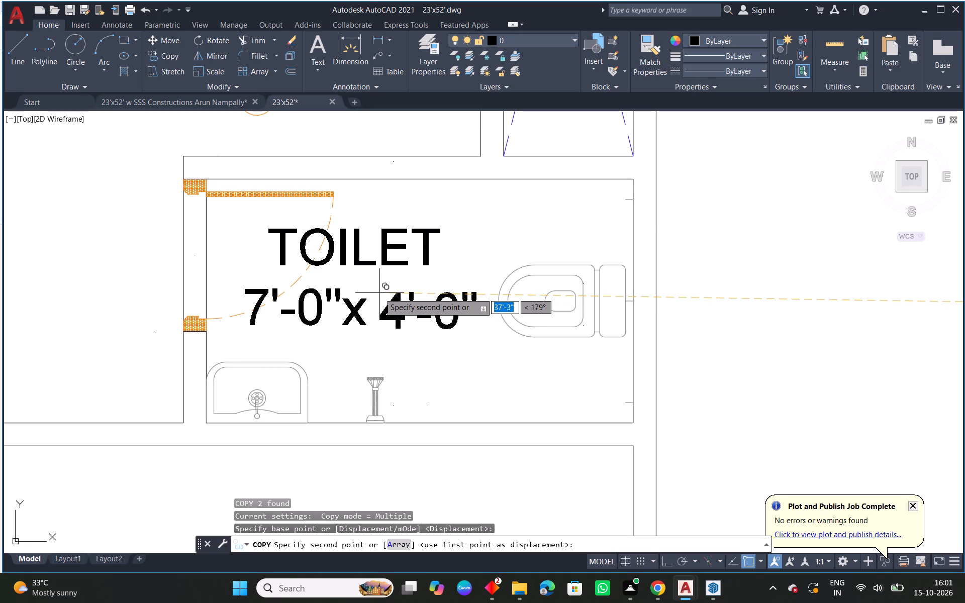
click(379, 293)
key(Escape)
Stretch both ends of the copied width dimension onto the new toilet's inner door-side and outer side wall faces.
click(299, 319)
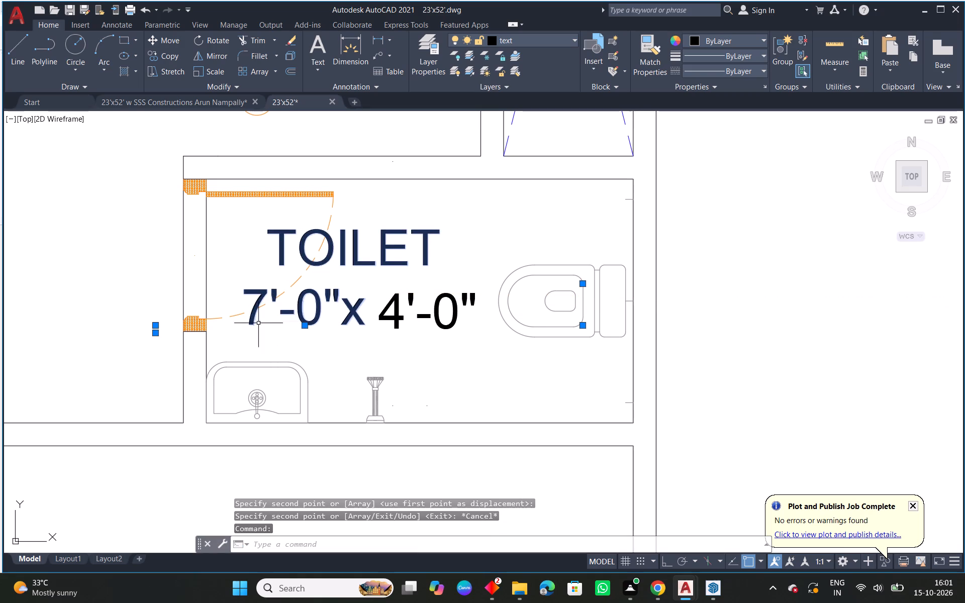
click(155, 323)
key(Escape)
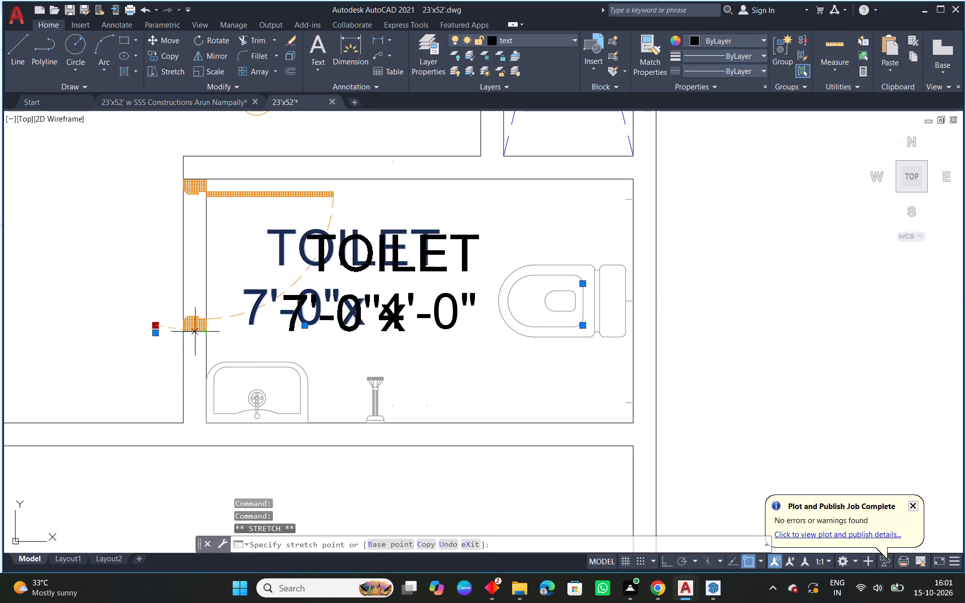
drag(157, 335, 163, 334)
click(202, 331)
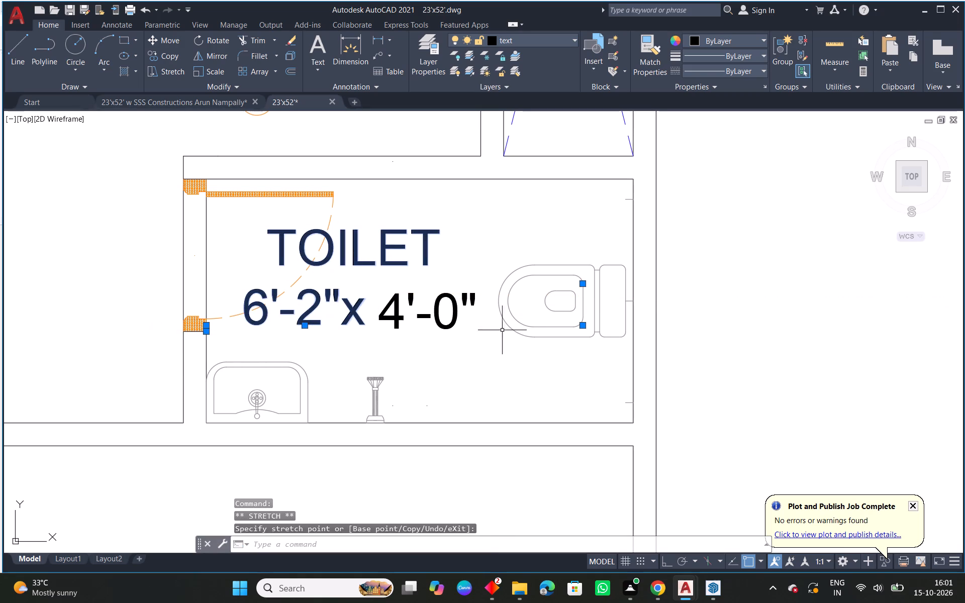
click(578, 285)
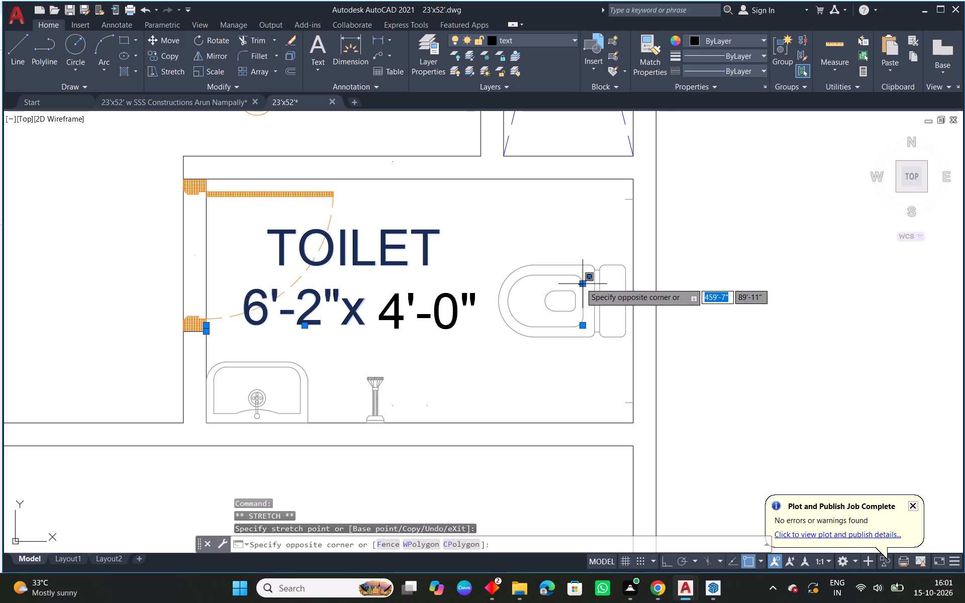
click(581, 283)
click(582, 280)
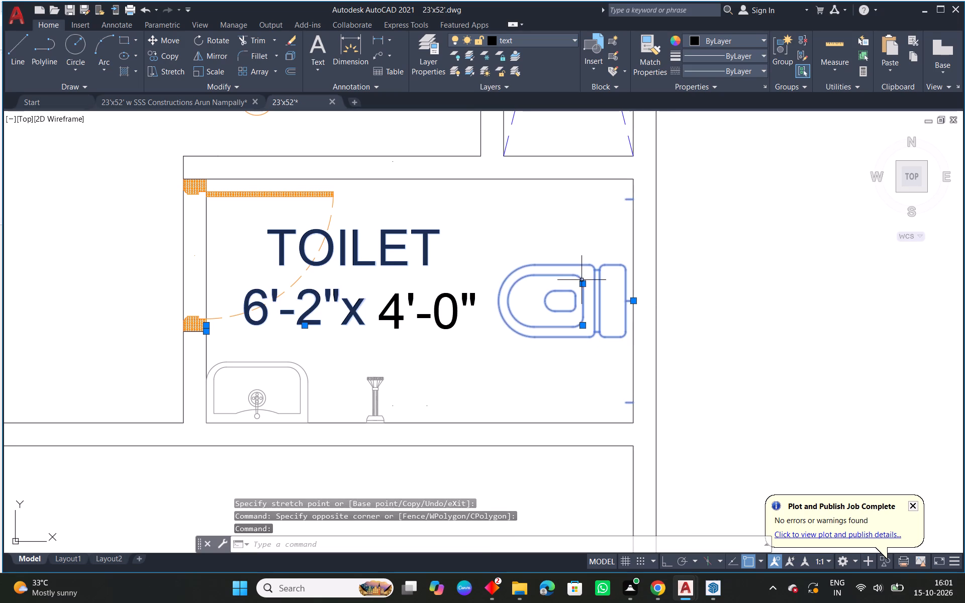
key(Escape)
click(308, 309)
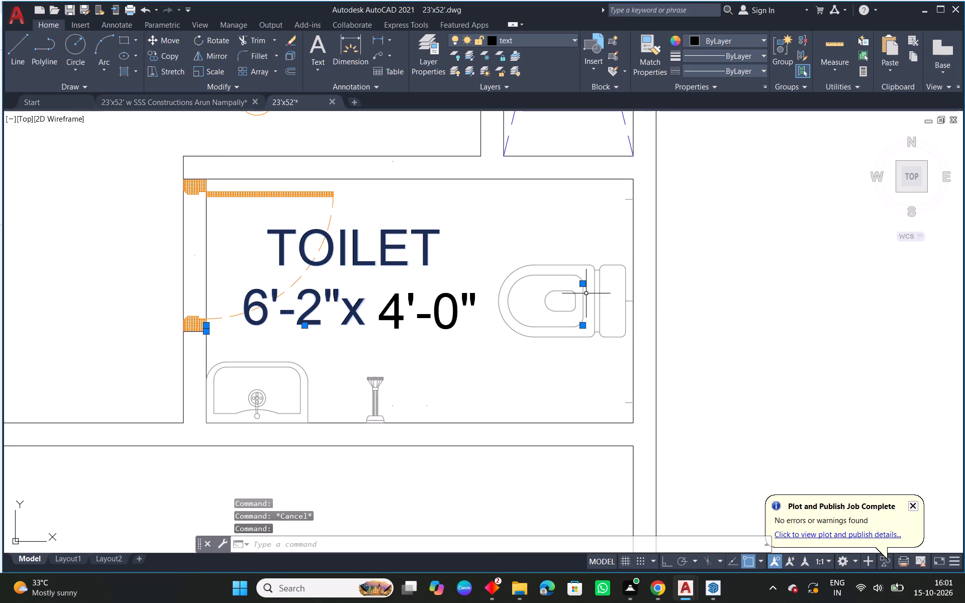
click(582, 284)
click(635, 338)
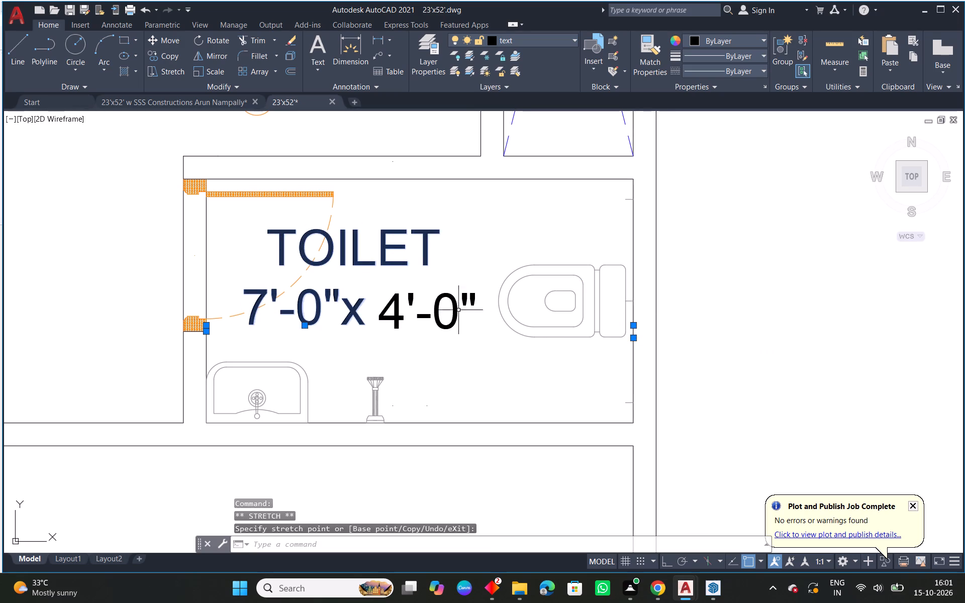
Stretch both ends of the copied 4'-0" dimension onto the new 7'-0"-wide toilet's upper and lower inner wall faces.
key(Escape)
click(392, 319)
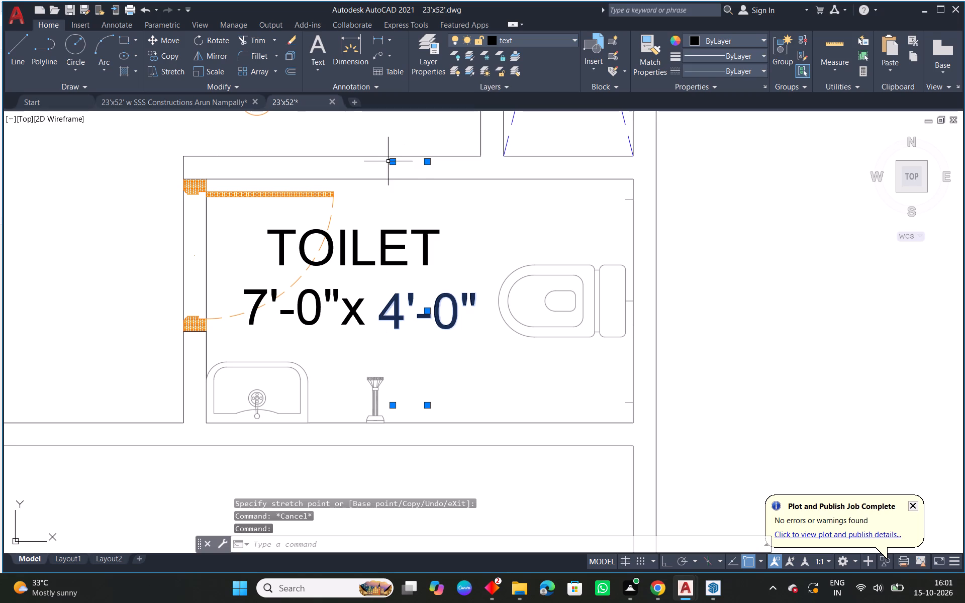
click(391, 161)
click(403, 182)
middle_drag(521, 363, 555, 316)
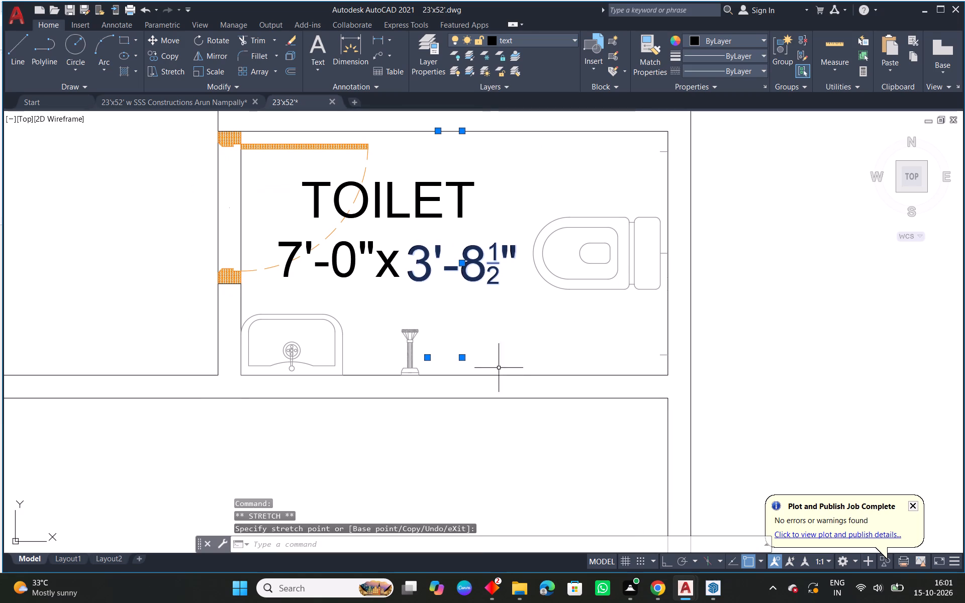
click(429, 361)
click(457, 377)
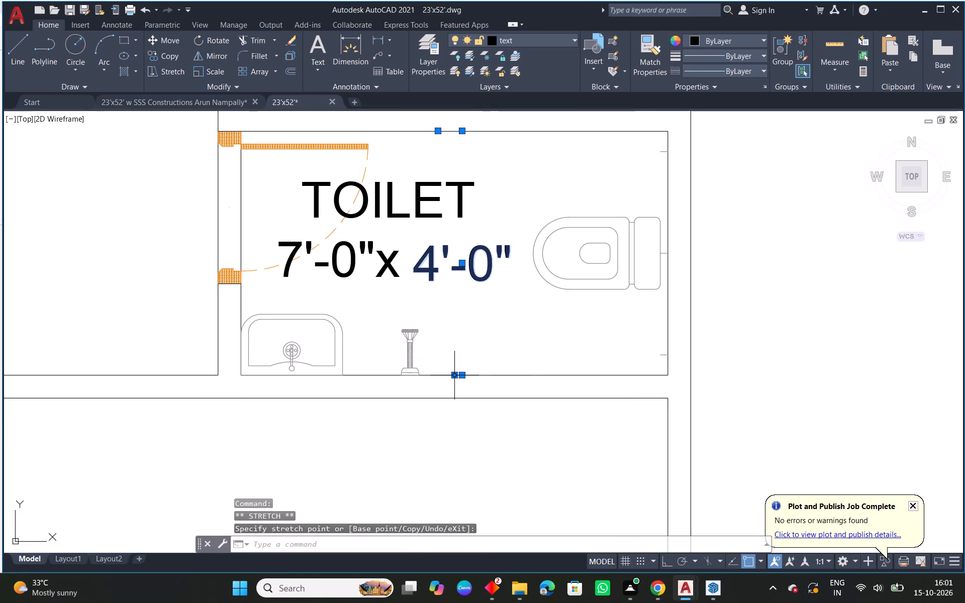
key(Escape)
Copy the M.Bed Room bed from the thick-walled reference plan into the new master bedroom, against its outer side wall.
scroll(420, 291, down, 2)
scroll(544, 318, down, 2)
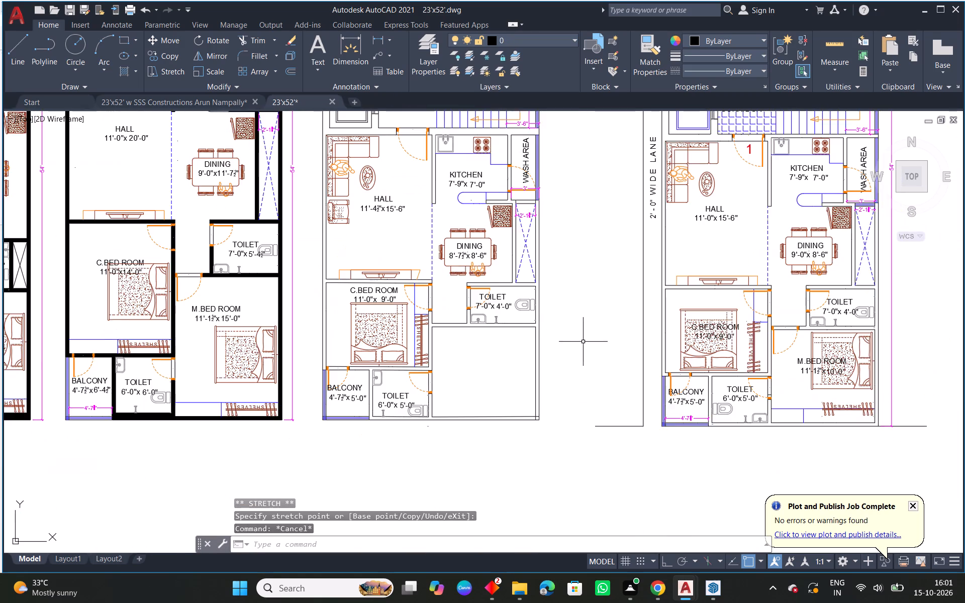
middle_drag(589, 341, 496, 340)
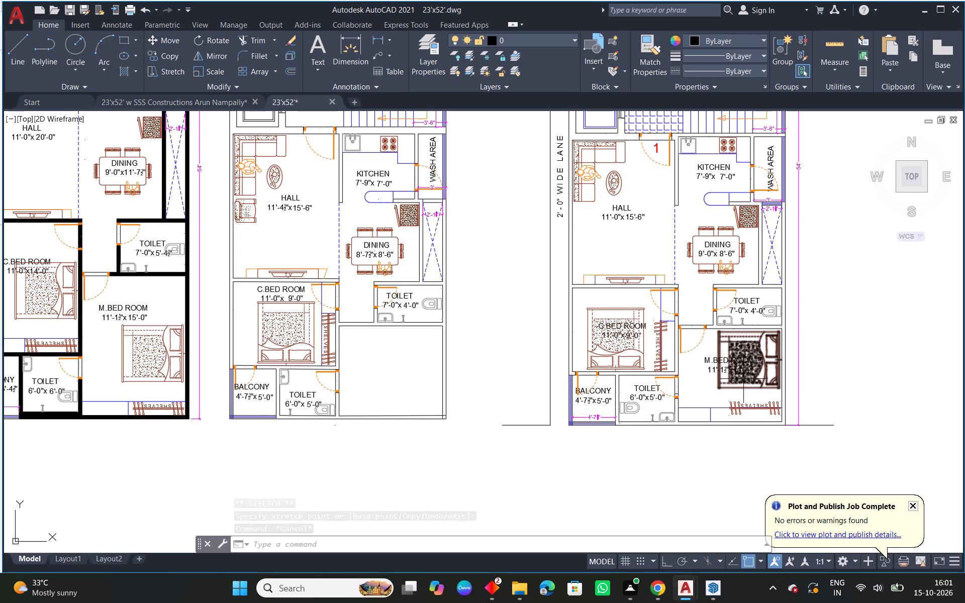
click(744, 379)
key(Escape)
middle_drag(425, 356, 485, 338)
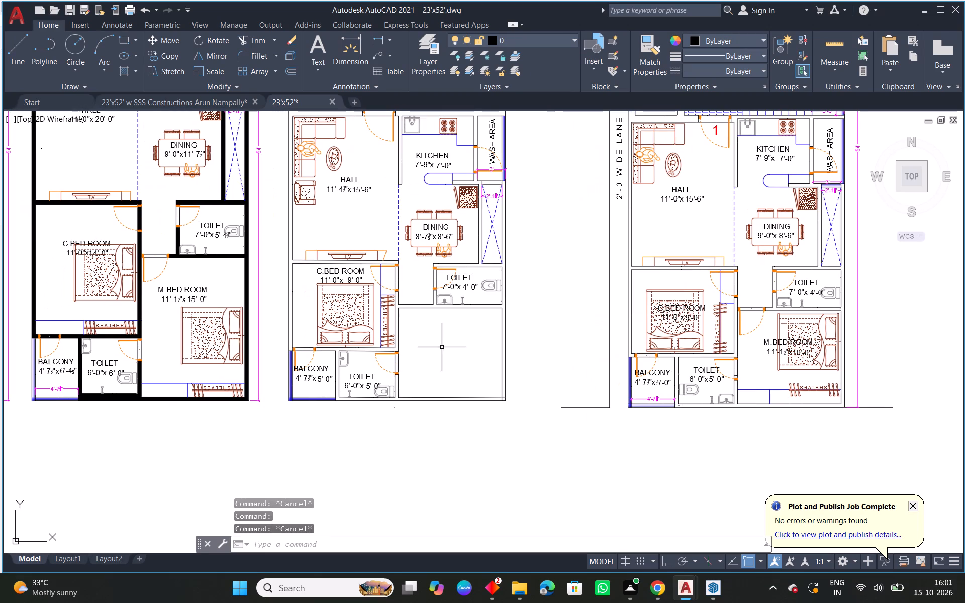
click(222, 342)
key(c)
key(o)
key(space)
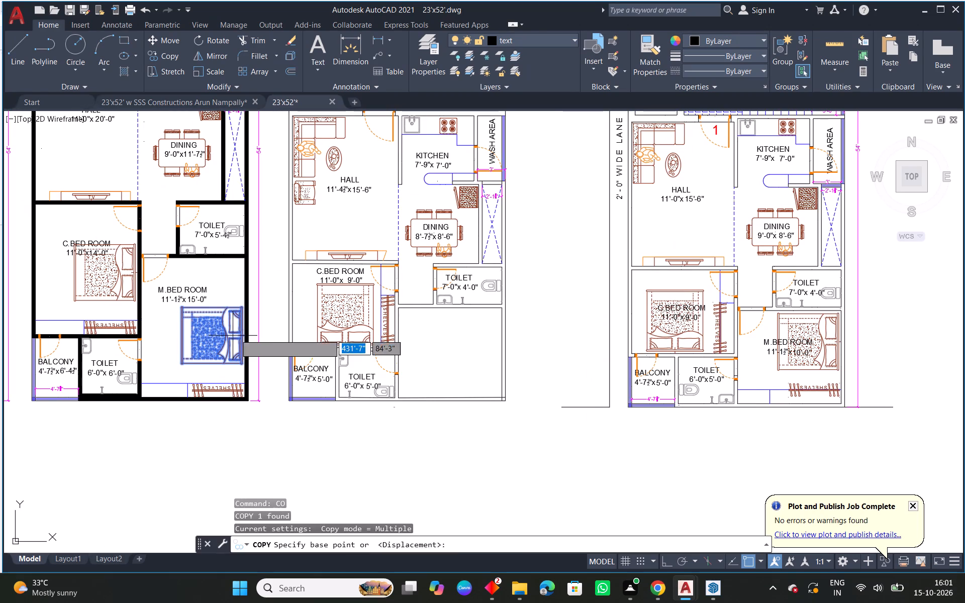
click(244, 331)
scroll(502, 347, up, 2)
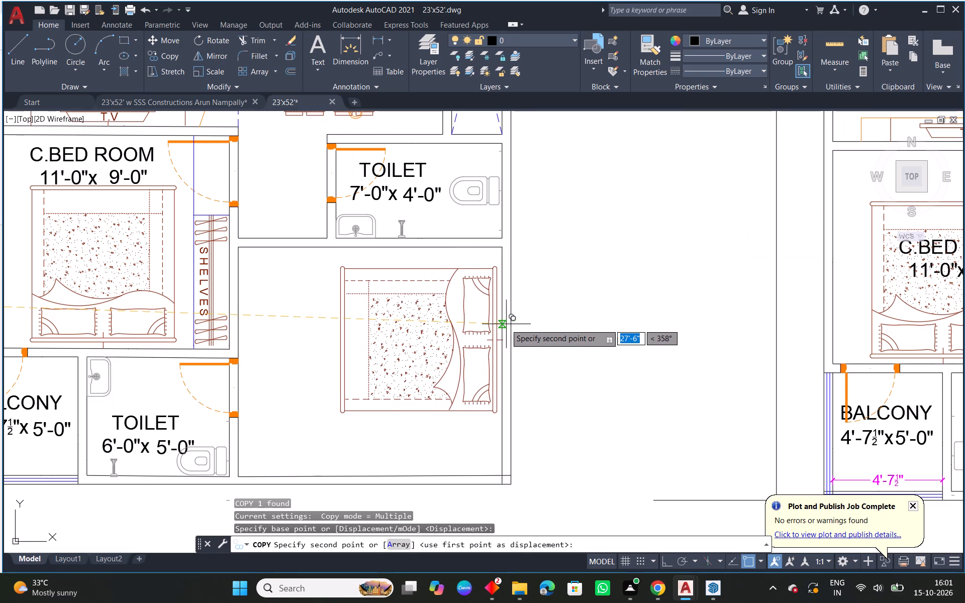
click(505, 324)
key(Escape)
Shift the copied bed so its headboard insertion point sits on the outer side wall's inner face.
click(484, 347)
scroll(494, 342, up, 1)
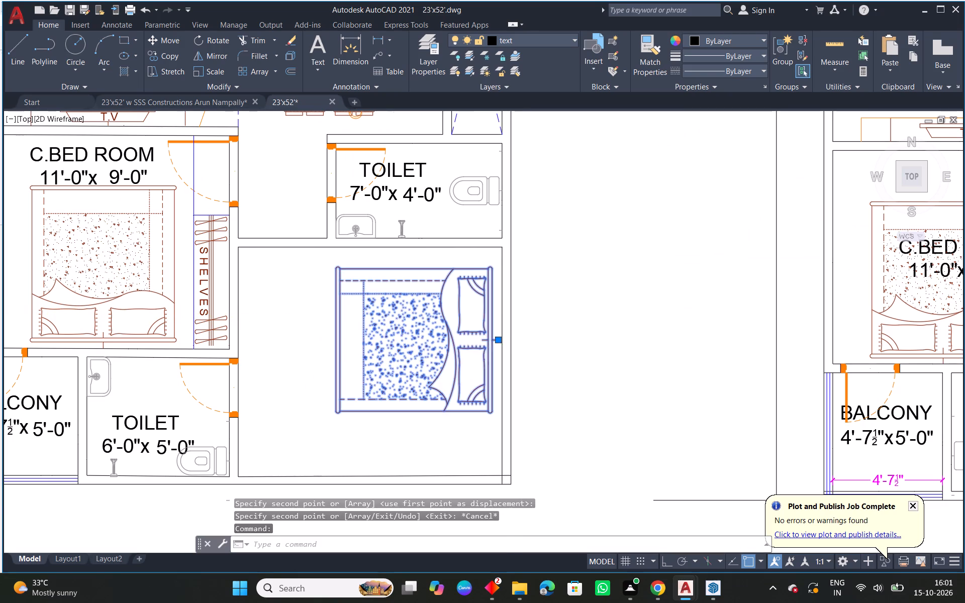
scroll(494, 342, up, 1)
click(505, 340)
click(513, 340)
key(Escape)
Copy the M.BED ROOM label and its 11'-1½"x 10'-0" size text from the thin-walled reference plan into the new master bedroom.
scroll(422, 352, down, 2)
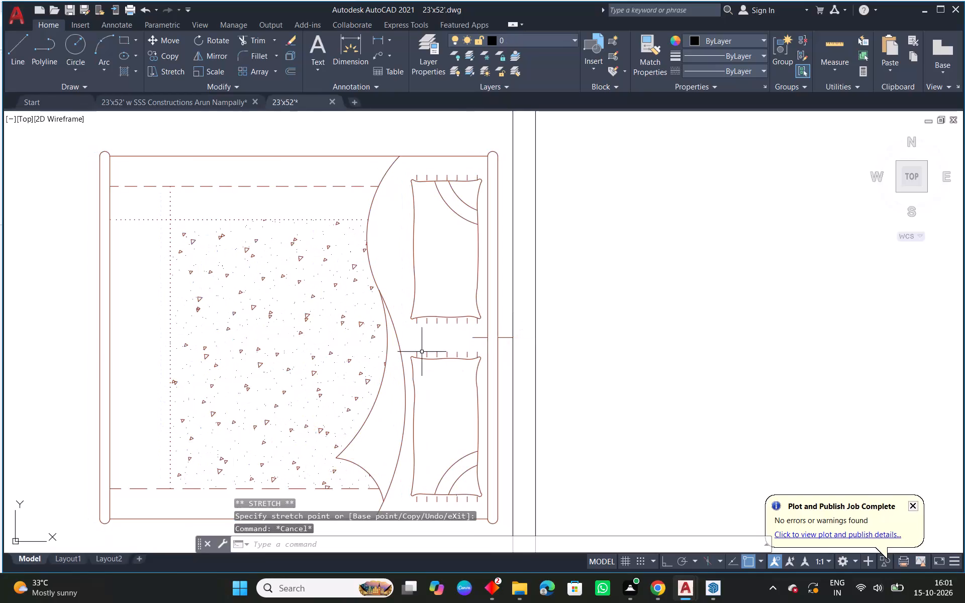
scroll(422, 352, down, 5)
scroll(608, 366, up, 3)
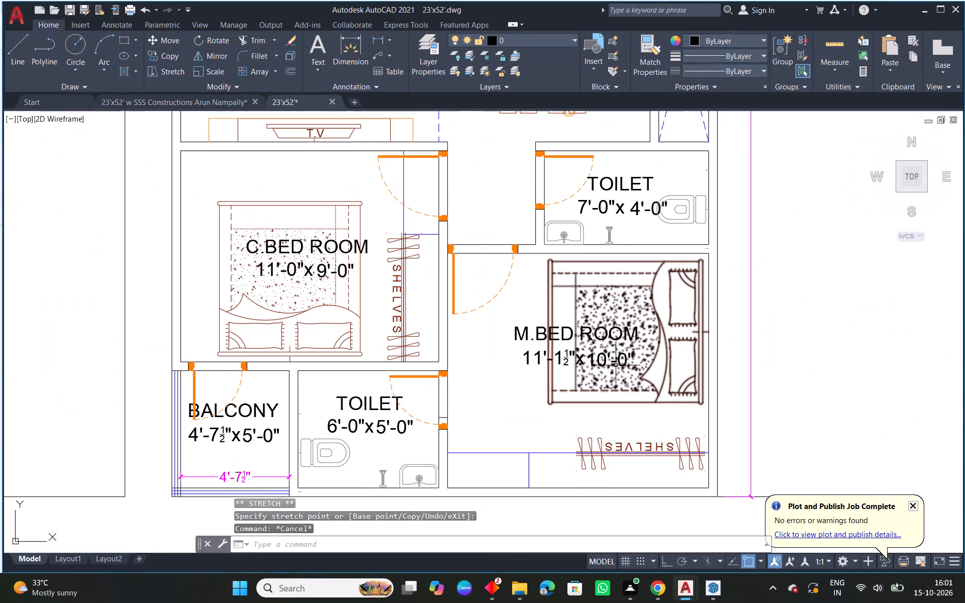
click(527, 352)
scroll(602, 363, up, 2)
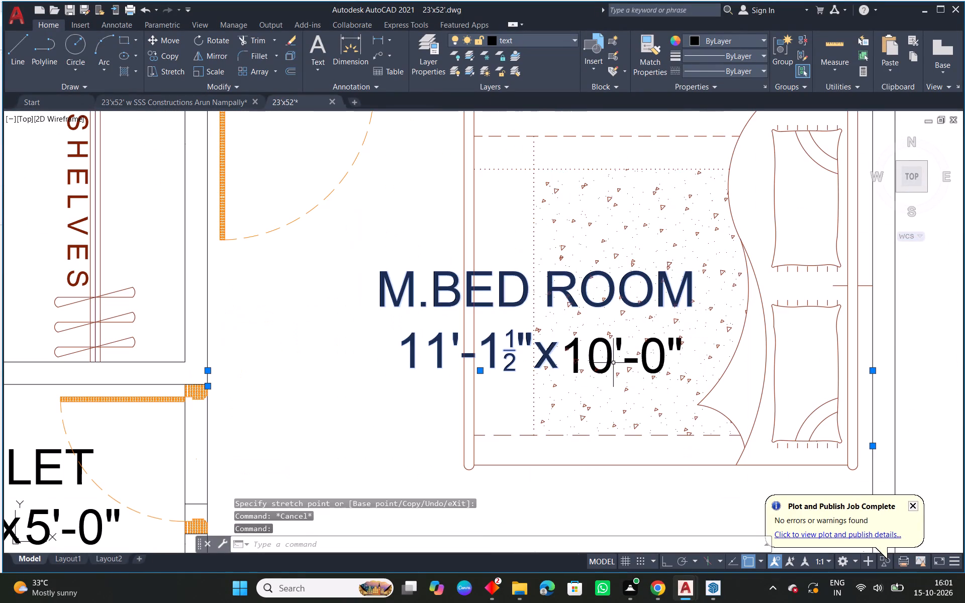
click(611, 363)
text(CO)
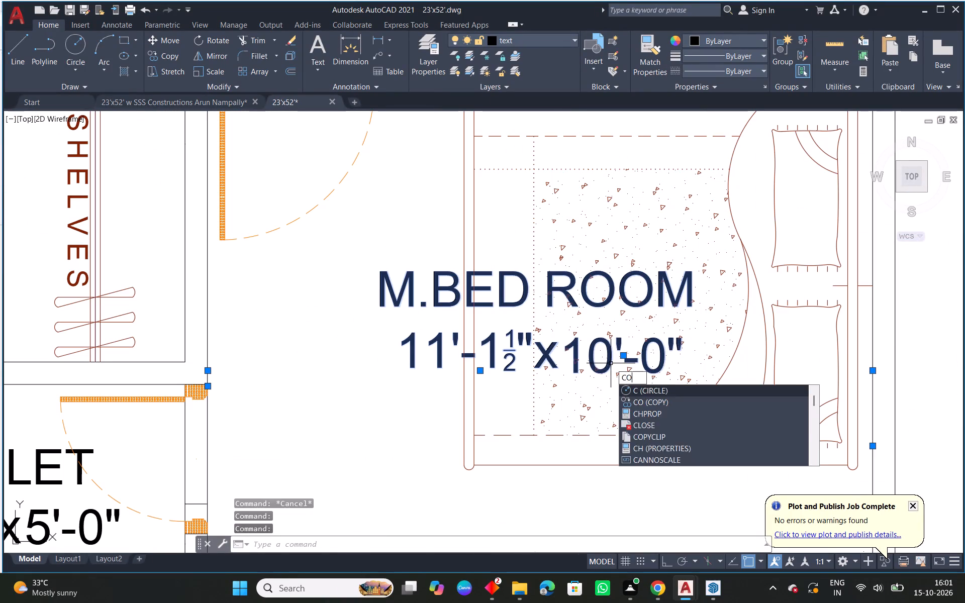
key(space)
click(611, 363)
scroll(495, 400, down, 3)
middle_drag(505, 418, 836, 305)
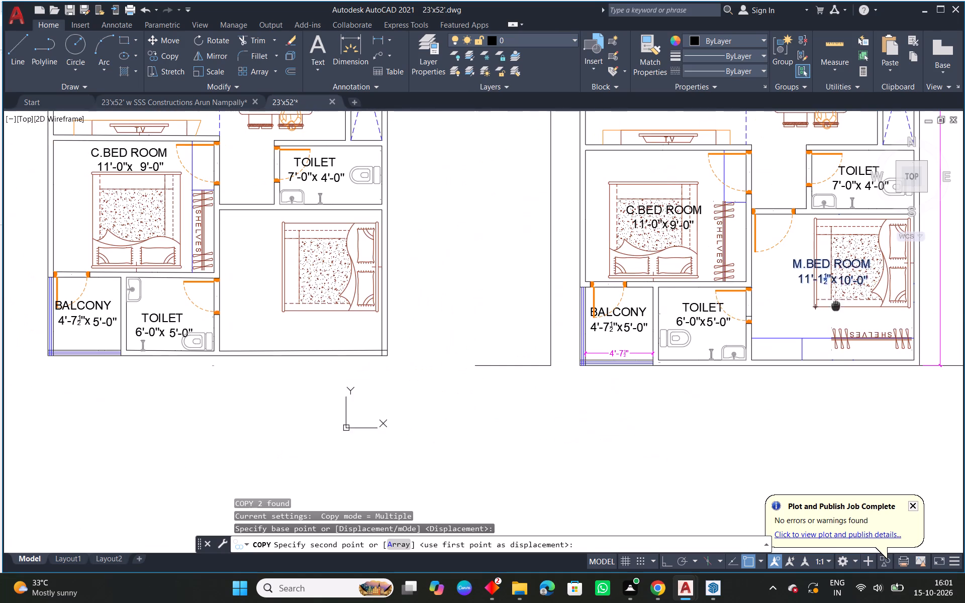
click(379, 262)
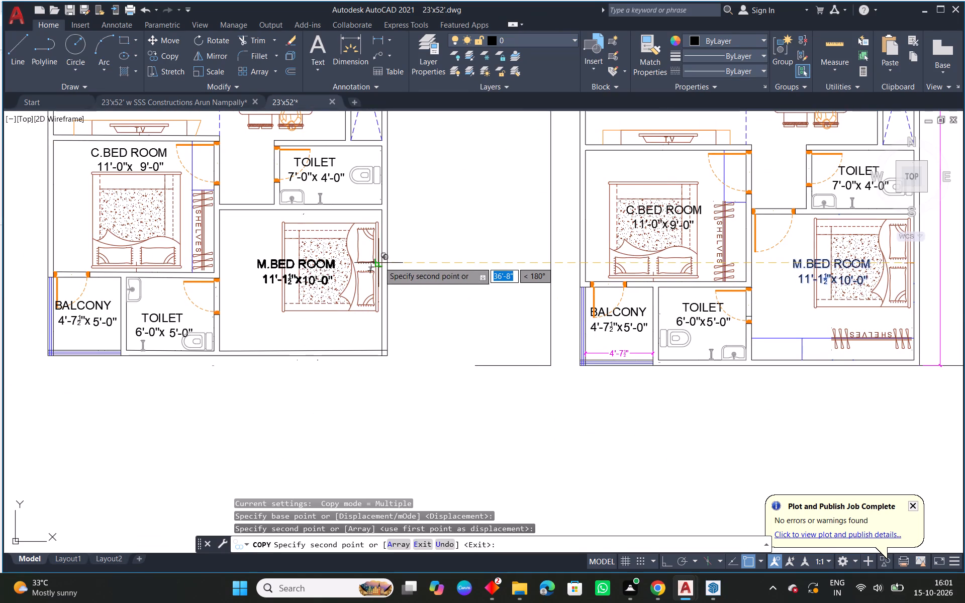
key(Escape)
Stretch both ends of the copied M.BED ROOM width dimension onto the room's toilet-side and outer side wall faces.
middle_drag(291, 273, 452, 284)
scroll(431, 293, up, 2)
click(438, 289)
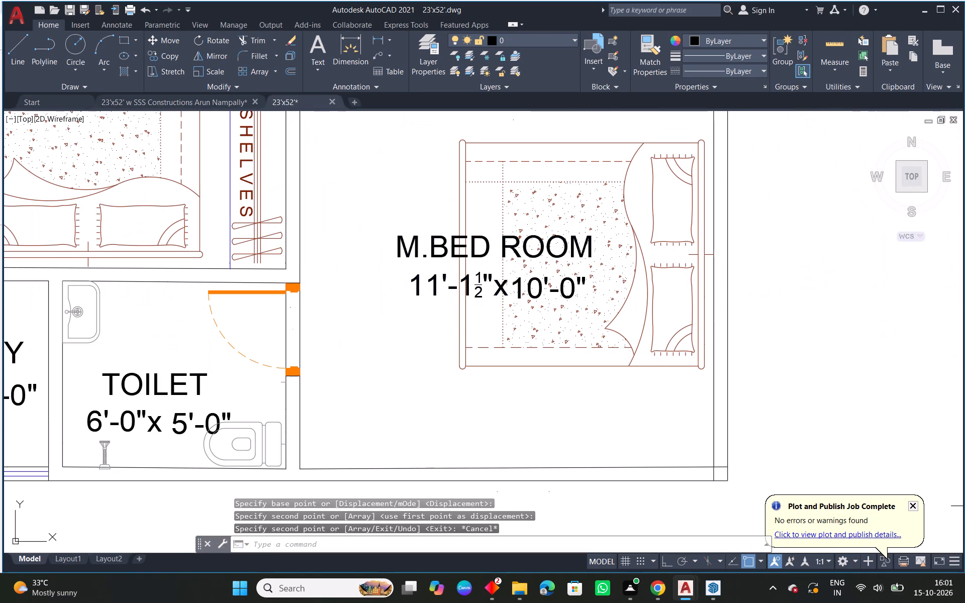
scroll(299, 299, up, 2)
click(277, 293)
click(301, 314)
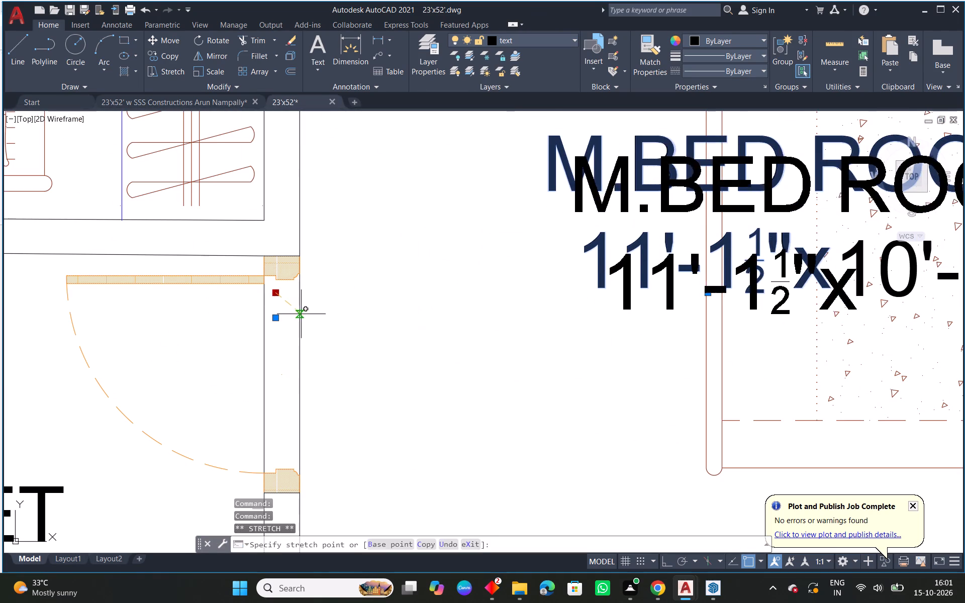
click(274, 319)
click(302, 315)
scroll(407, 323, down, 3)
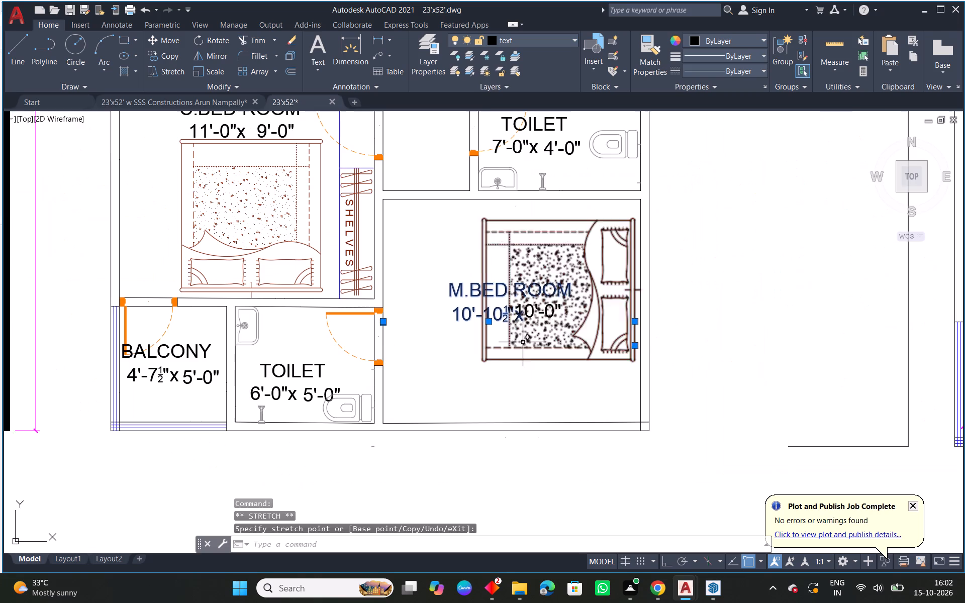
middle_drag(523, 342, 420, 322)
scroll(548, 317, up, 2)
click(505, 338)
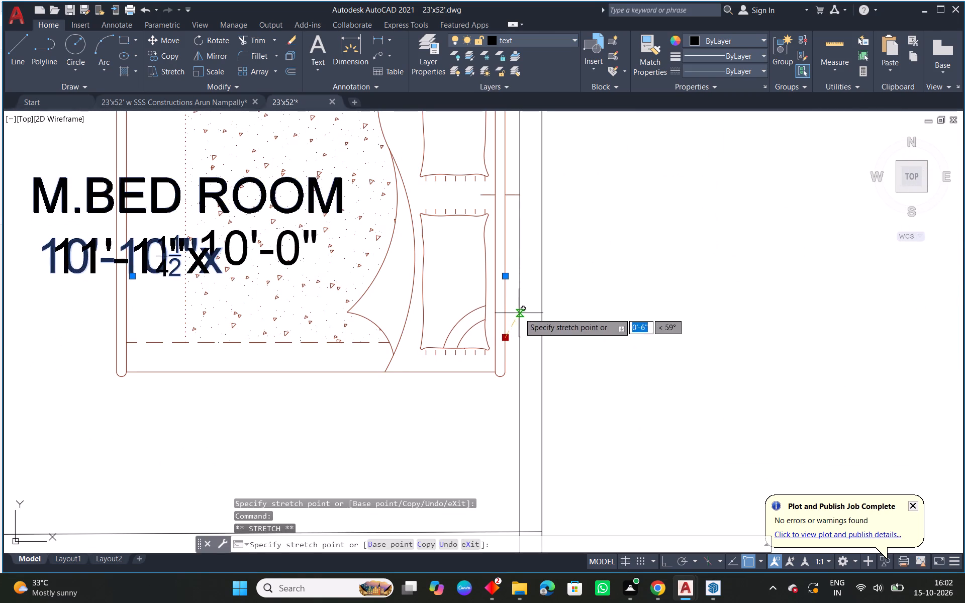
click(519, 313)
scroll(480, 324, down, 2)
key(Escape)
Move the M.BED ROOM label and width text away from the 10'-0" text to clear the overlap.
scroll(333, 301, up, 1)
click(326, 296)
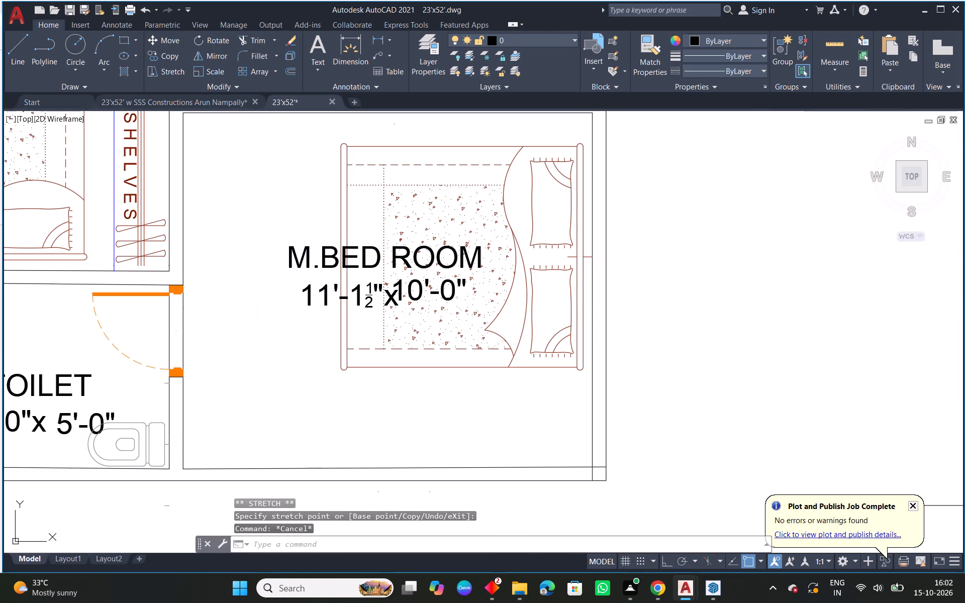
scroll(358, 308, up, 1)
click(343, 305)
click(296, 288)
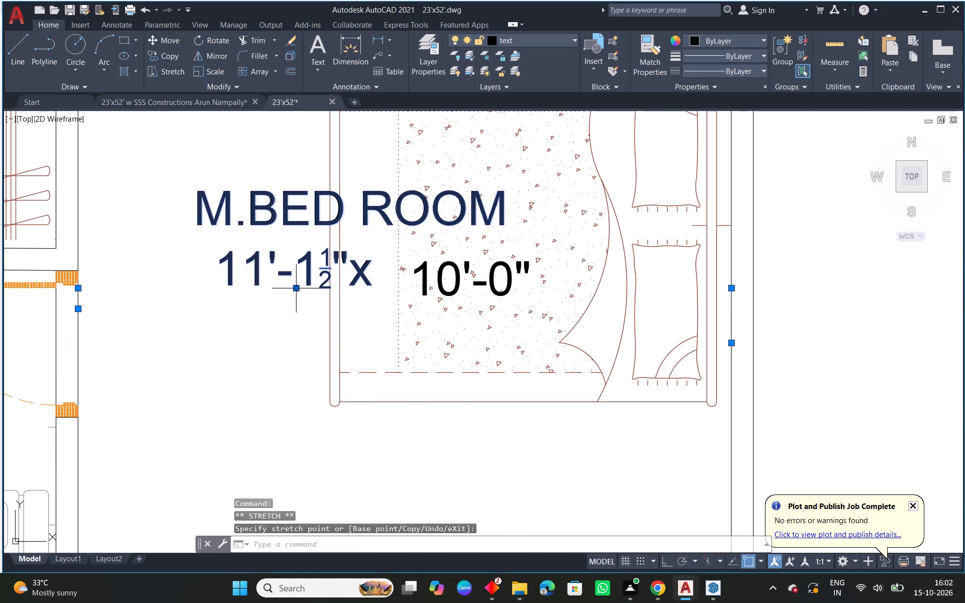
key(Escape)
Reposition the 10'-0" depth dimension so its text sits just after the master bedroom's 11'-1½"x width text.
click(424, 277)
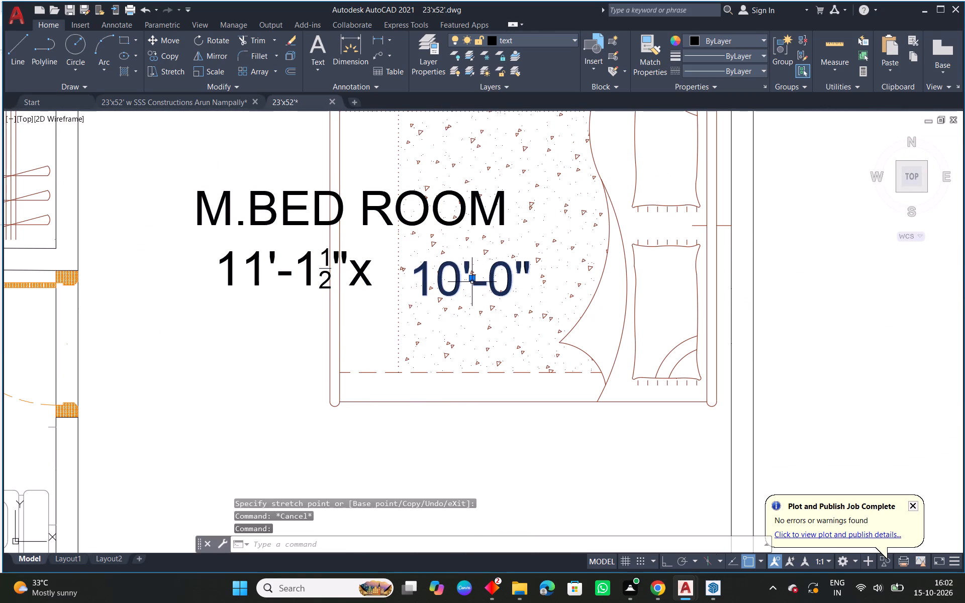
click(472, 279)
click(435, 272)
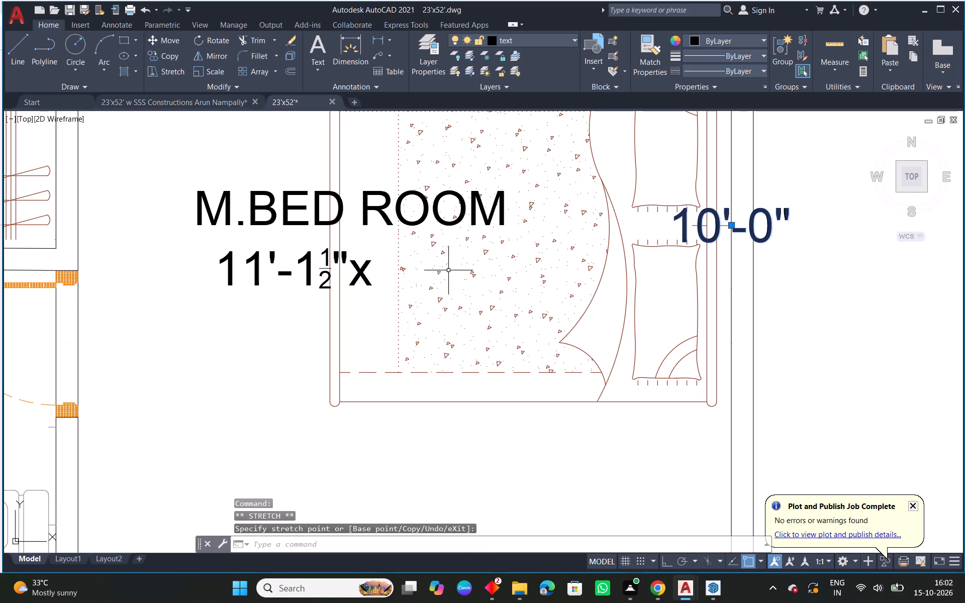
click(733, 226)
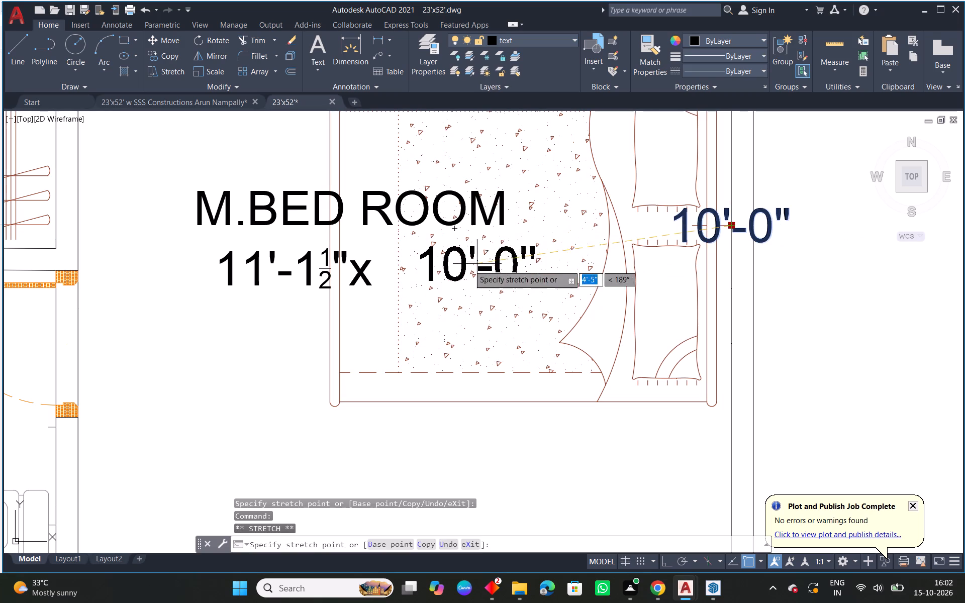
click(438, 270)
scroll(687, 266, down, 3)
scroll(700, 347, up, 1)
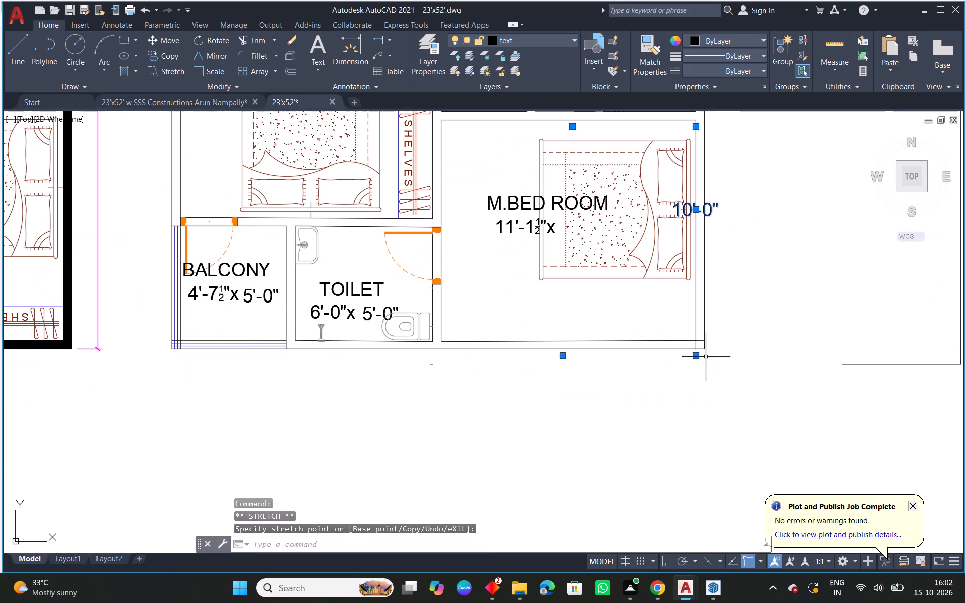
click(696, 355)
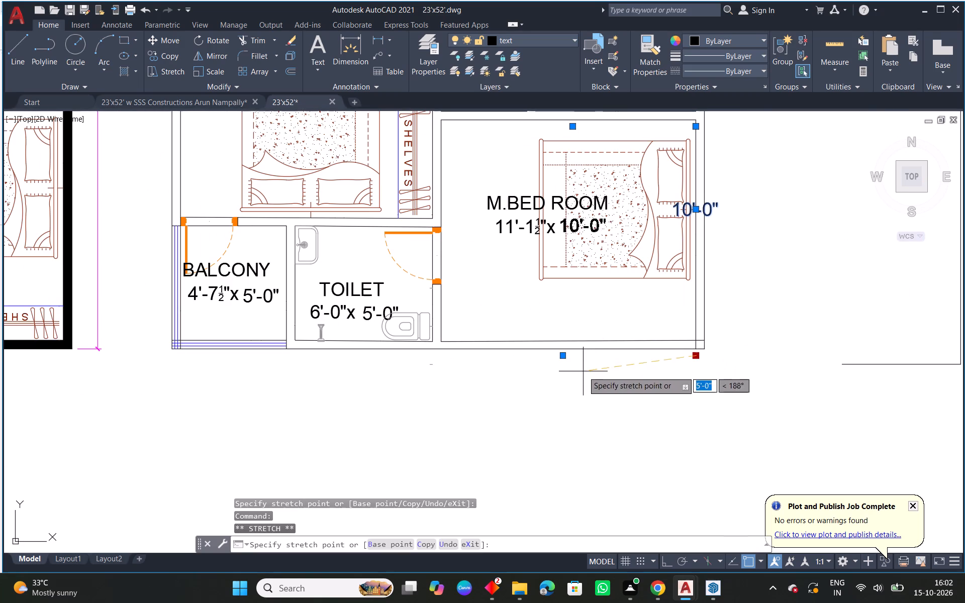
click(583, 371)
Stretch both ends of the master bedroom's depth dimension onto the room's lower and upper inner wall faces.
click(563, 355)
click(564, 339)
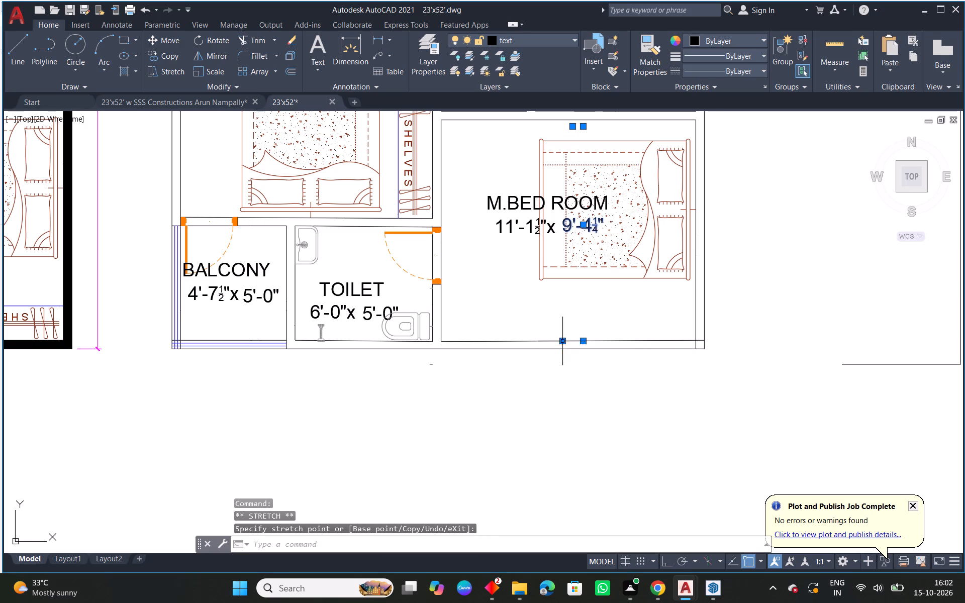
middle_drag(635, 287, 531, 336)
middle_drag(613, 317, 576, 340)
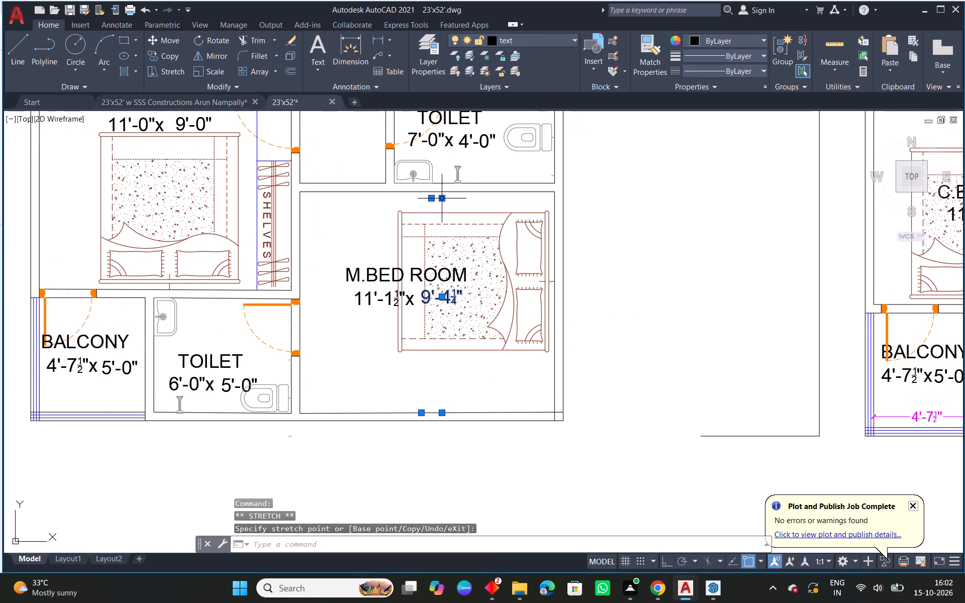
click(429, 199)
click(431, 192)
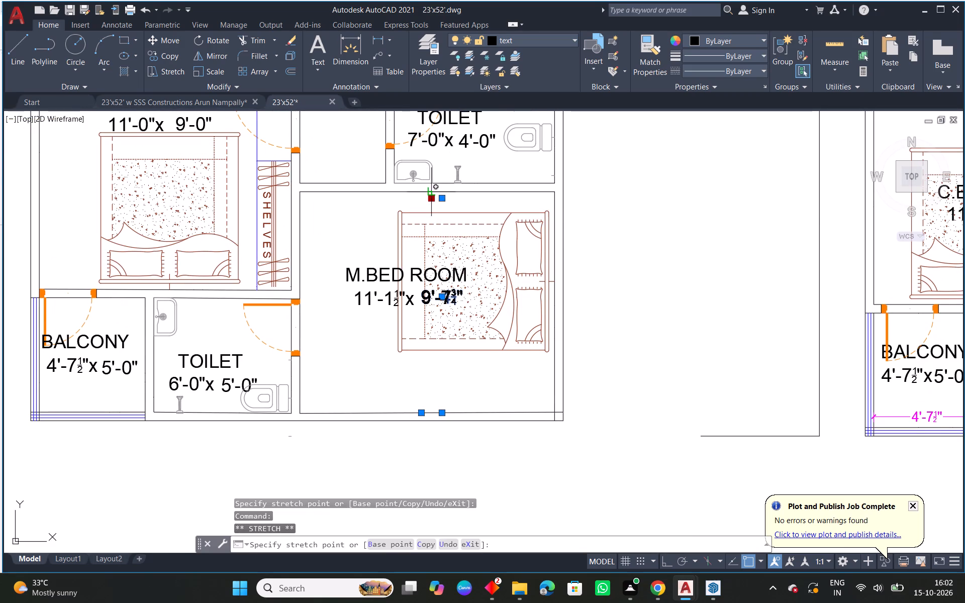
Examine the new master bedroom's depth dimension and lower wall, and compare the room with both reference plans.
scroll(506, 274, down, 1)
middle_drag(602, 305, 580, 300)
middle_drag(578, 294, 502, 293)
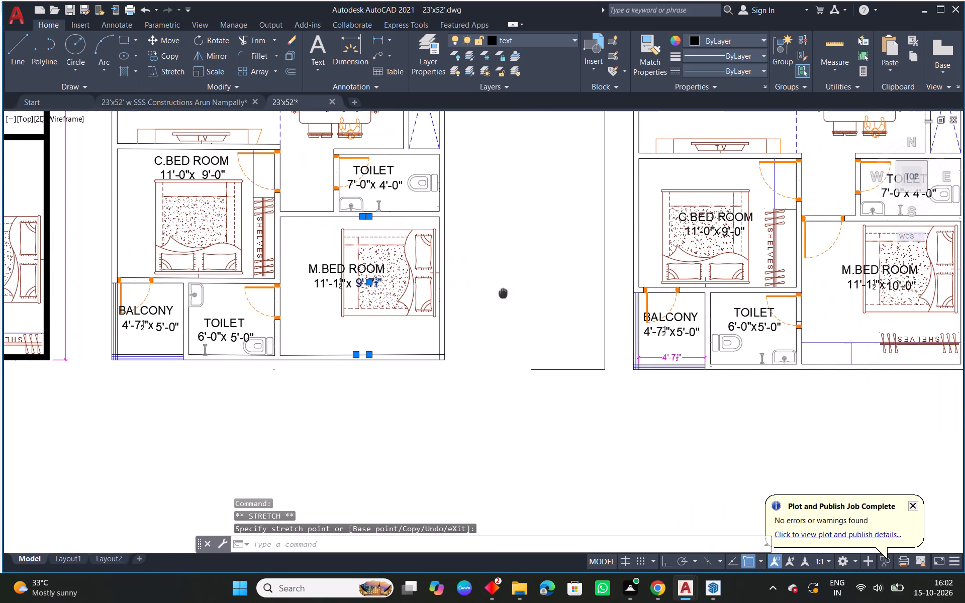
middle_drag(502, 293, 493, 293)
scroll(369, 224, up, 3)
middle_drag(368, 230, 486, 145)
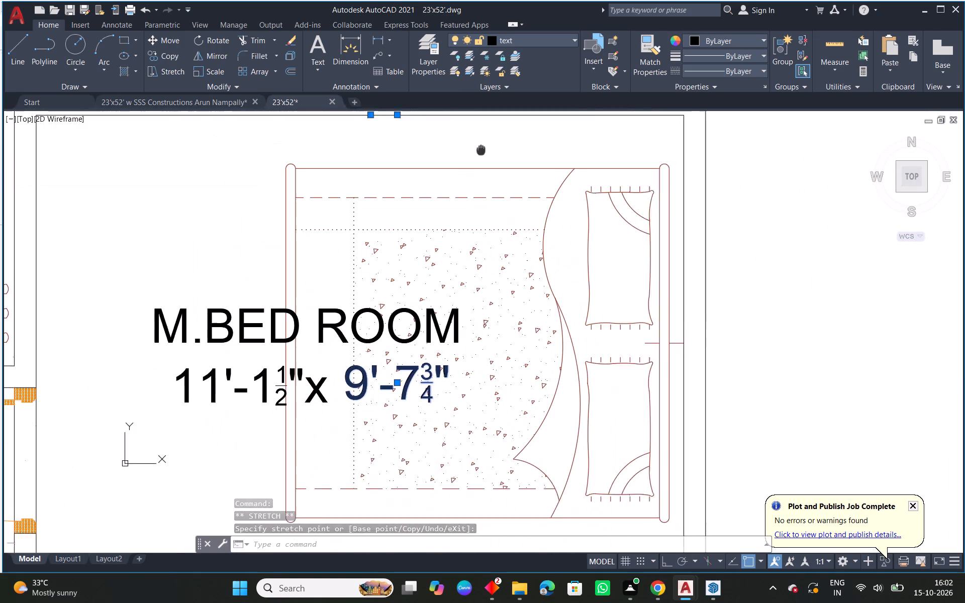
middle_drag(486, 145, 490, 141)
middle_drag(472, 313, 565, 131)
middle_drag(546, 352, 605, 261)
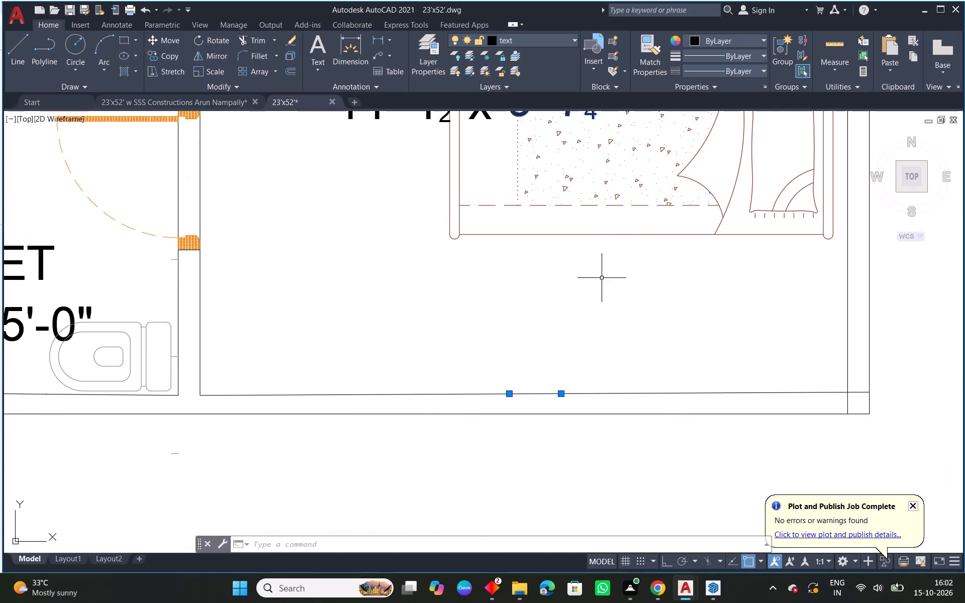
scroll(616, 355, down, 3)
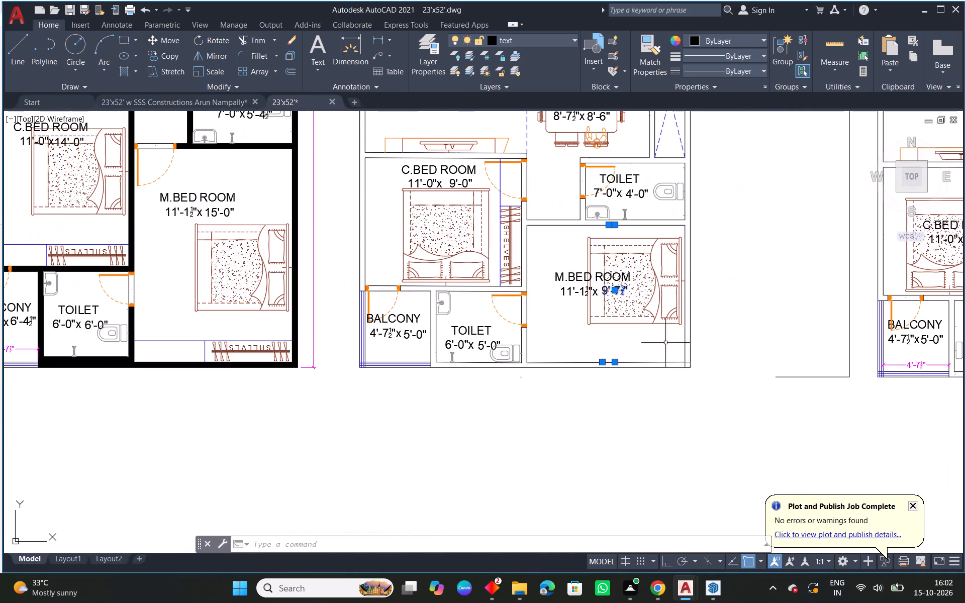
middle_drag(705, 315, 541, 368)
middle_drag(655, 332, 467, 279)
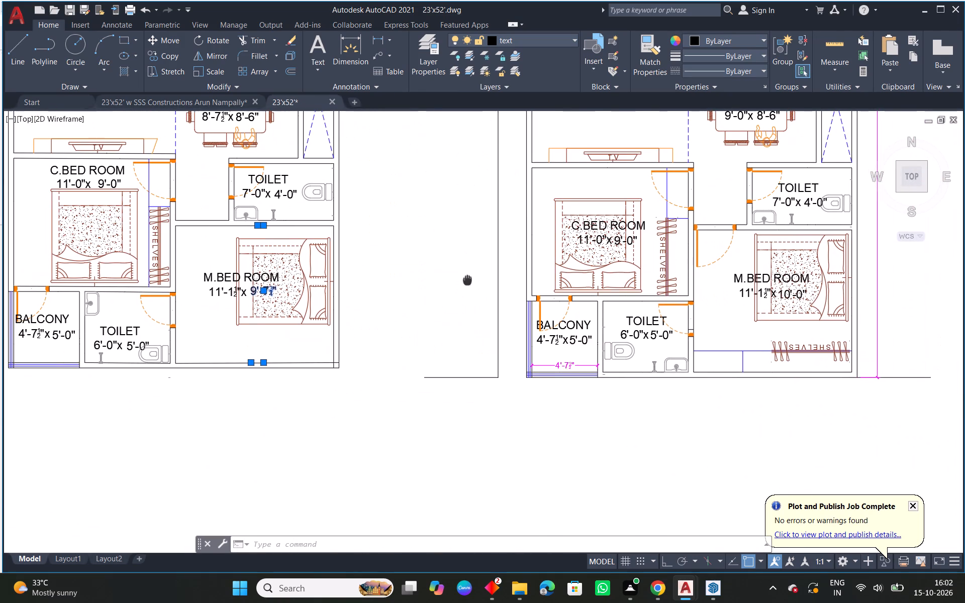
middle_drag(467, 279, 467, 279)
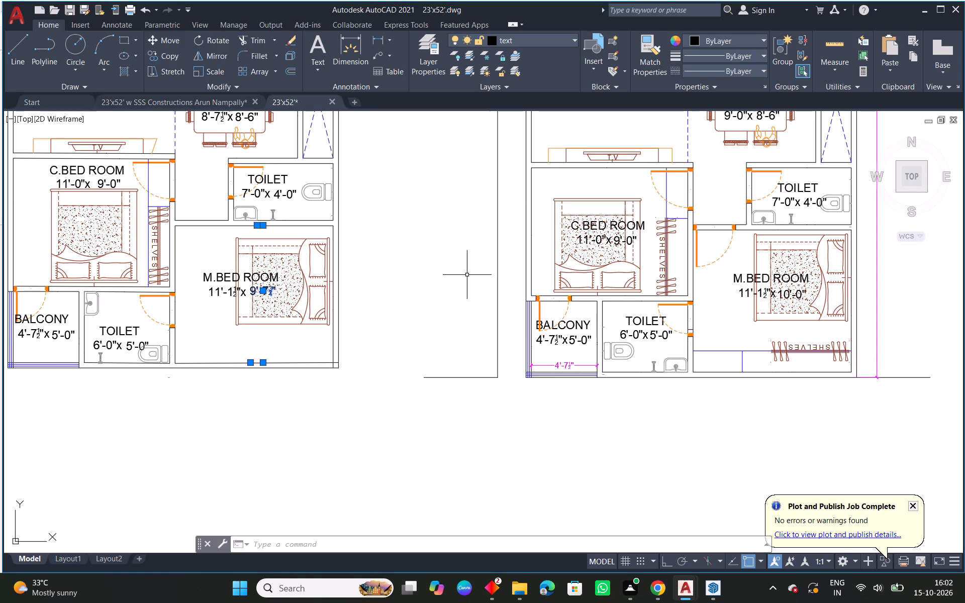
Override the master bedroom's depth dimension text with 10'-0".
middle_drag(476, 283, 500, 348)
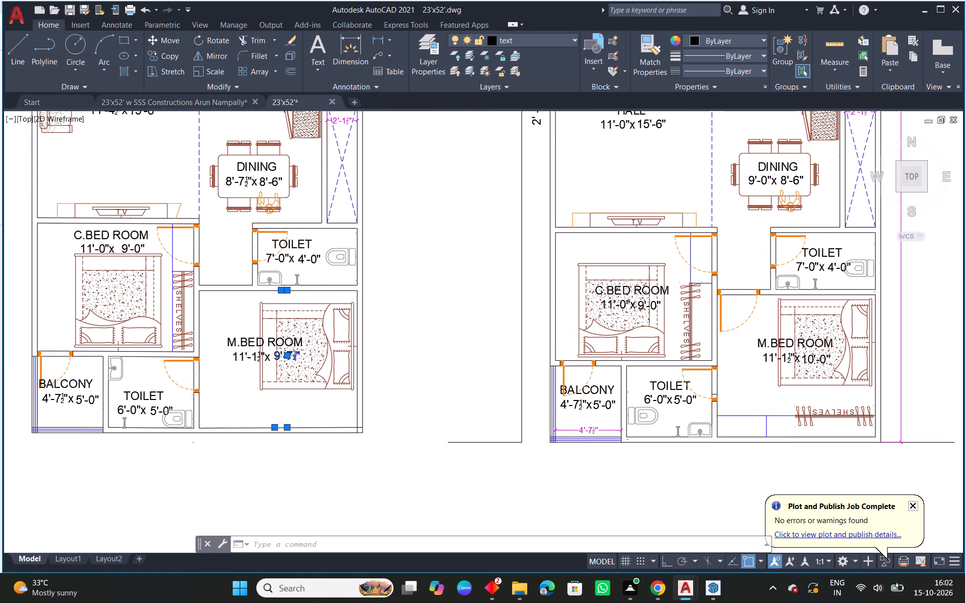
scroll(285, 348, up, 2)
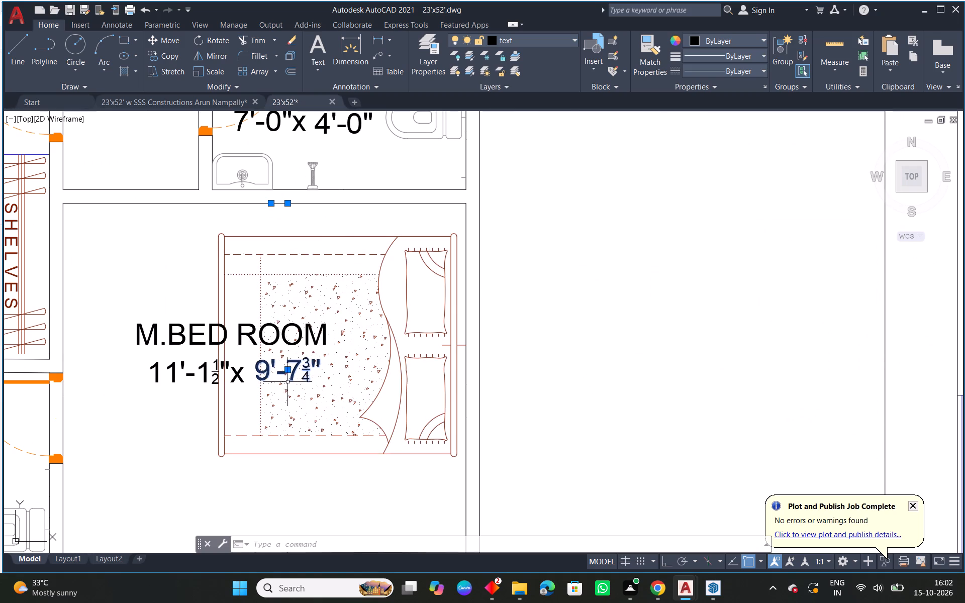
scroll(295, 382, up, 1)
key(Escape)
text(ED)
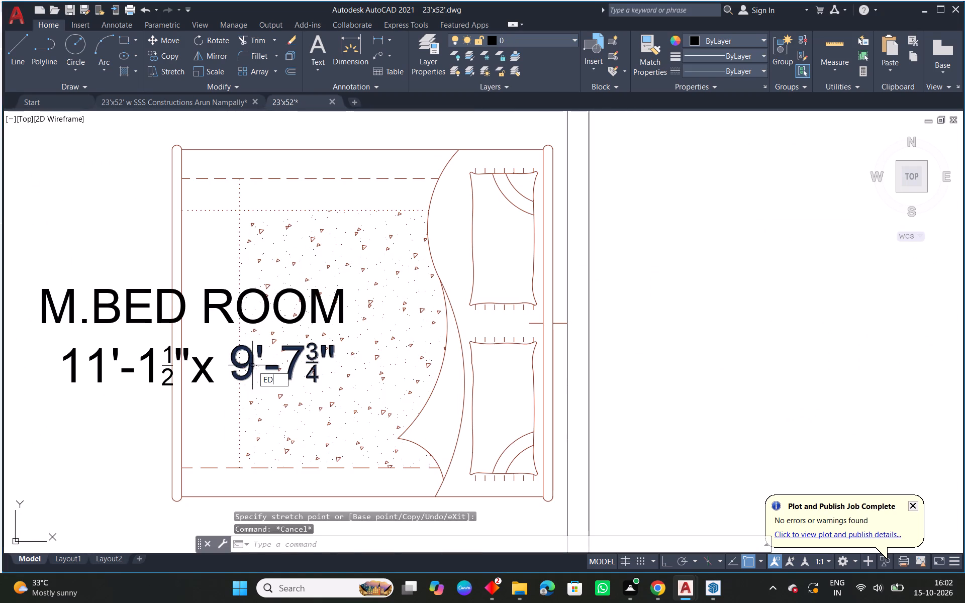
key(space)
click(252, 365)
drag(334, 361, 364, 365)
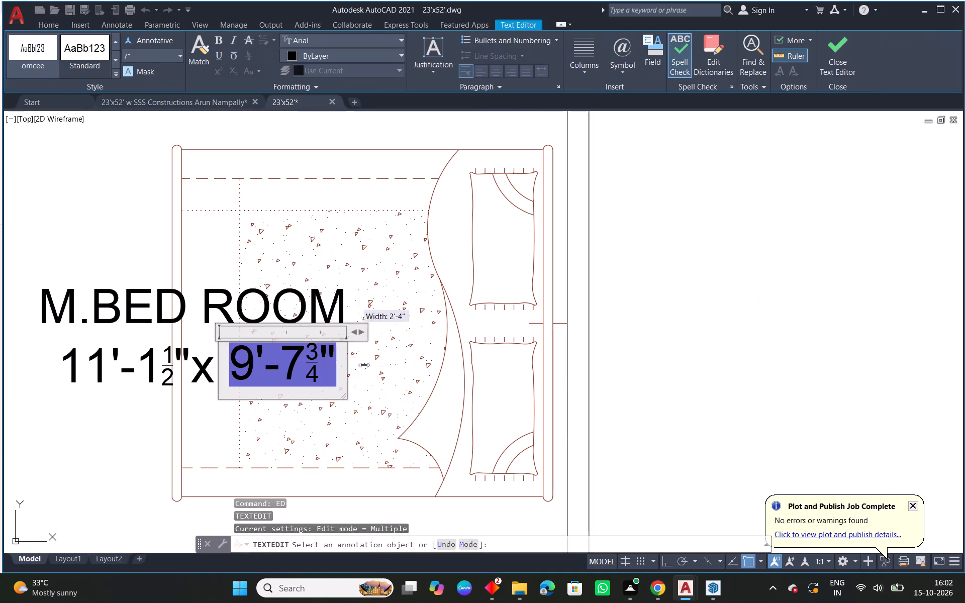
drag(364, 365, 389, 365)
drag(349, 355, 245, 358)
key(BackSpace)
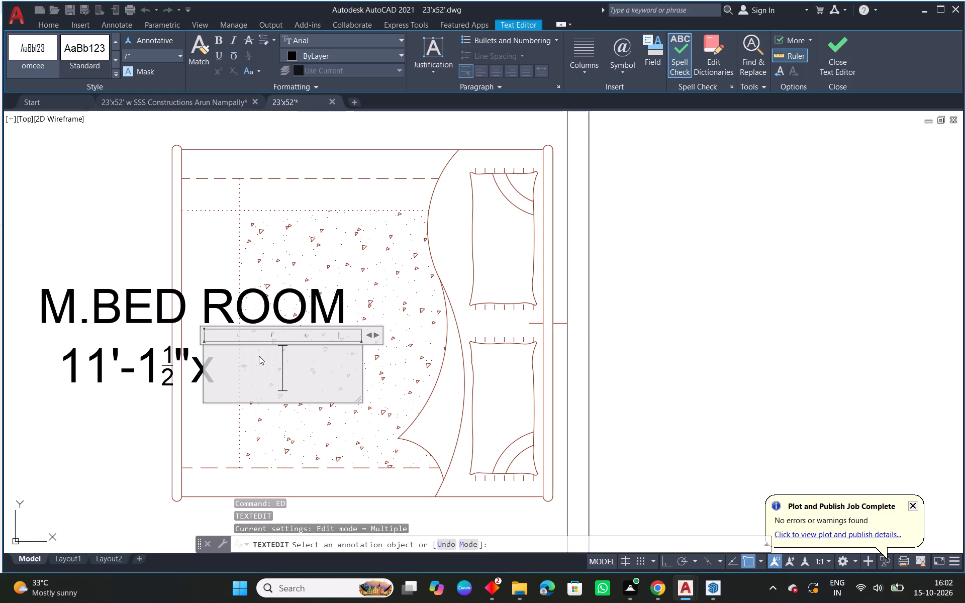
text(10'')
key(BackSpace)
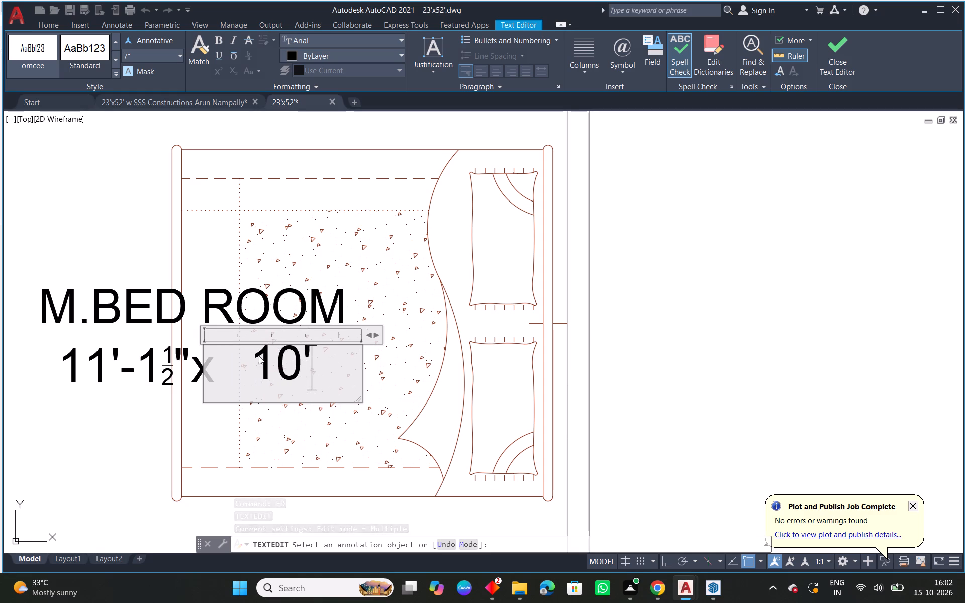
key(minus)
text(0")
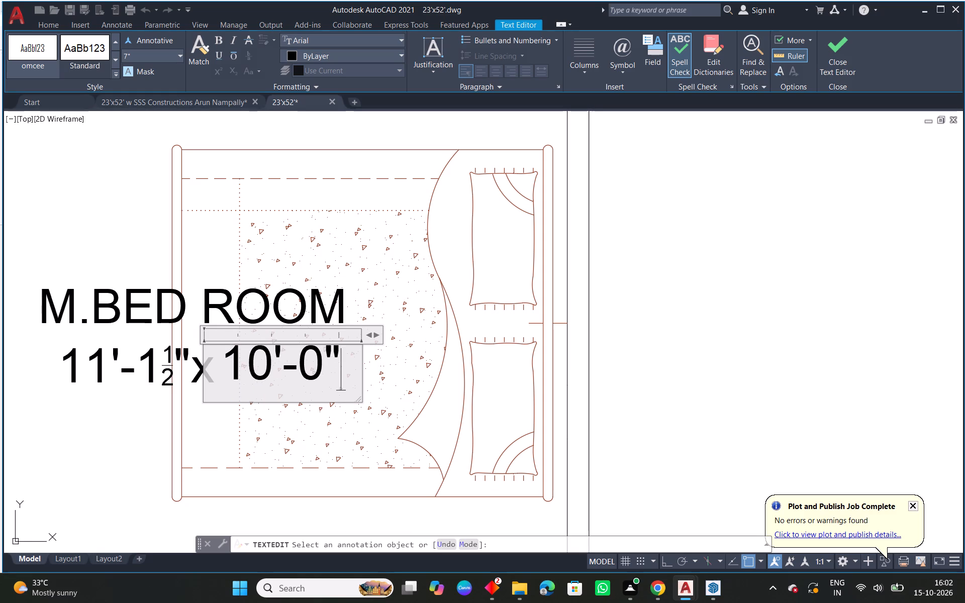
click(722, 328)
key(Escape)
Fillet the master bedroom's lower and right inner wall lines with zero radius into a clean corner.
scroll(716, 333, down, 2)
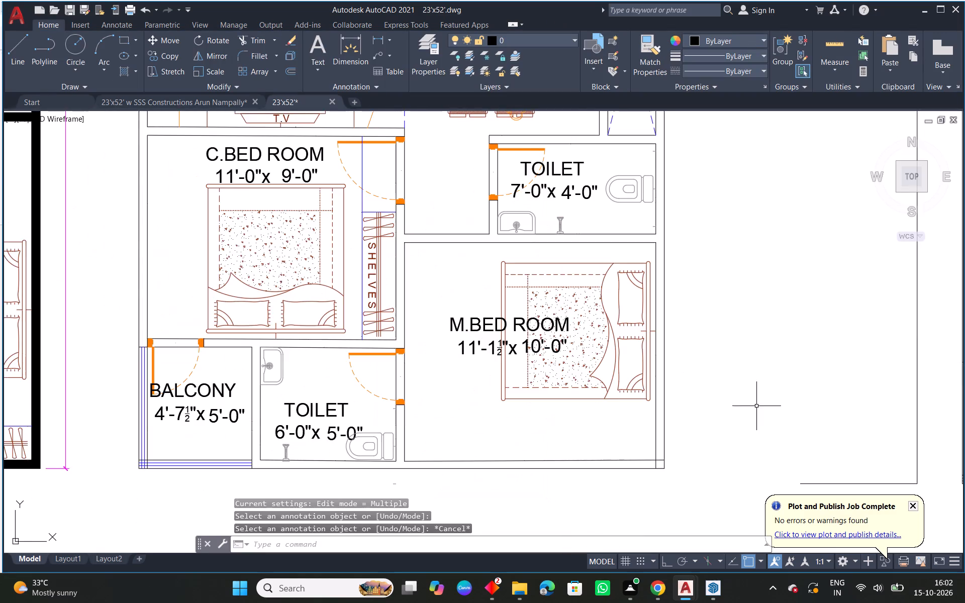
middle_drag(755, 405, 624, 320)
scroll(618, 323, down, 1)
middle_drag(688, 349, 572, 329)
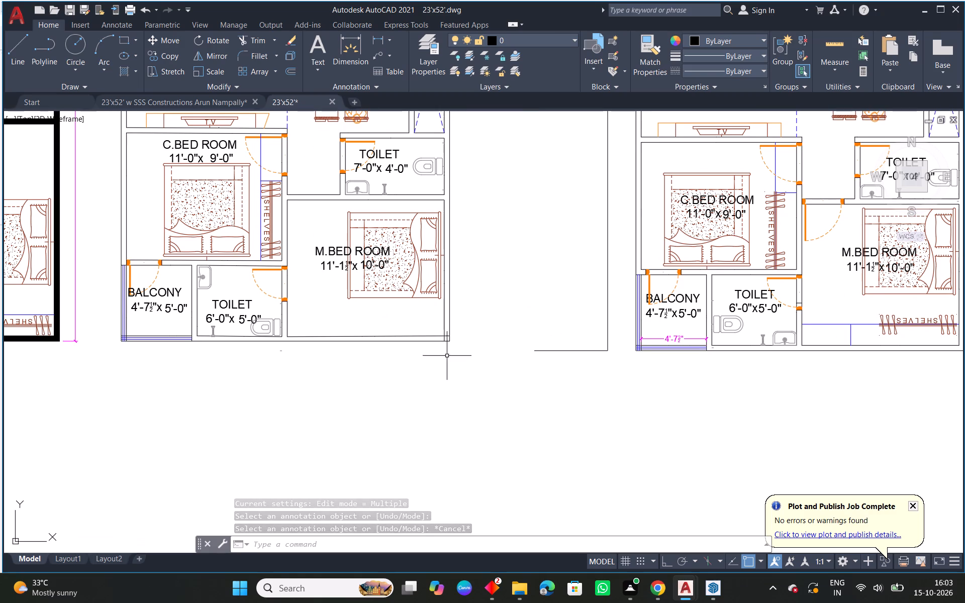
middle_drag(489, 346, 426, 348)
key(f)
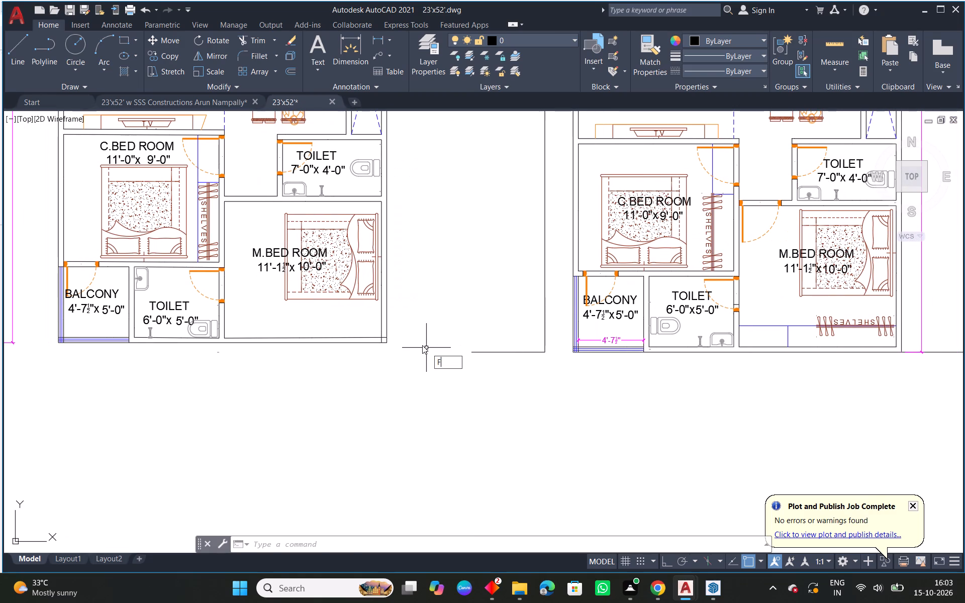
key(space)
click(370, 338)
click(381, 326)
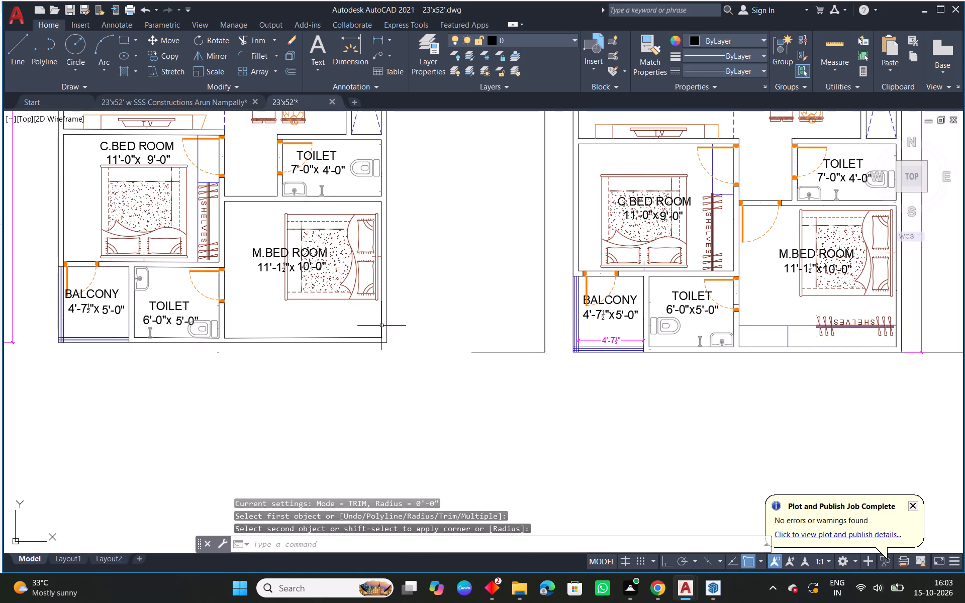
Copy the reference plan's master bedroom shelves symbol, front line and divider into this plan's master bedroom, aligned to its right inner wall.
middle_drag(619, 337, 500, 344)
scroll(670, 333, up, 1)
drag(745, 304, 714, 330)
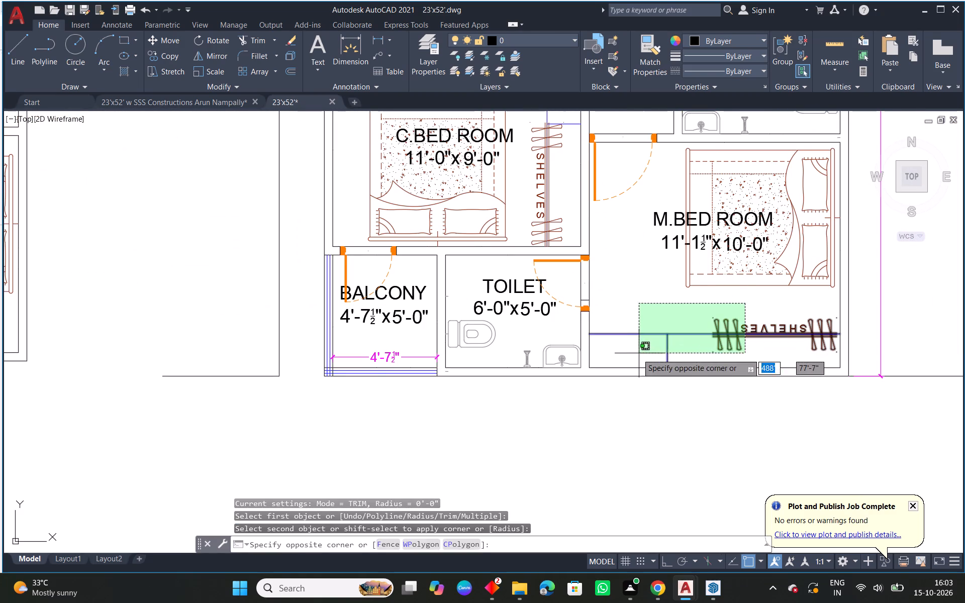
click(651, 343)
text(CO)
key(space)
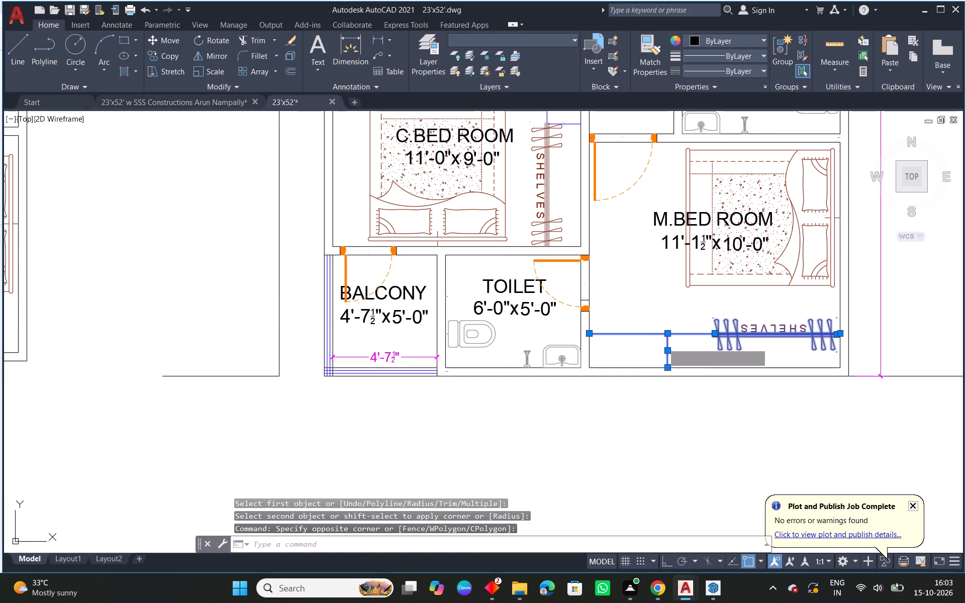
click(844, 332)
scroll(658, 433, down, 1)
middle_drag(628, 440, 744, 405)
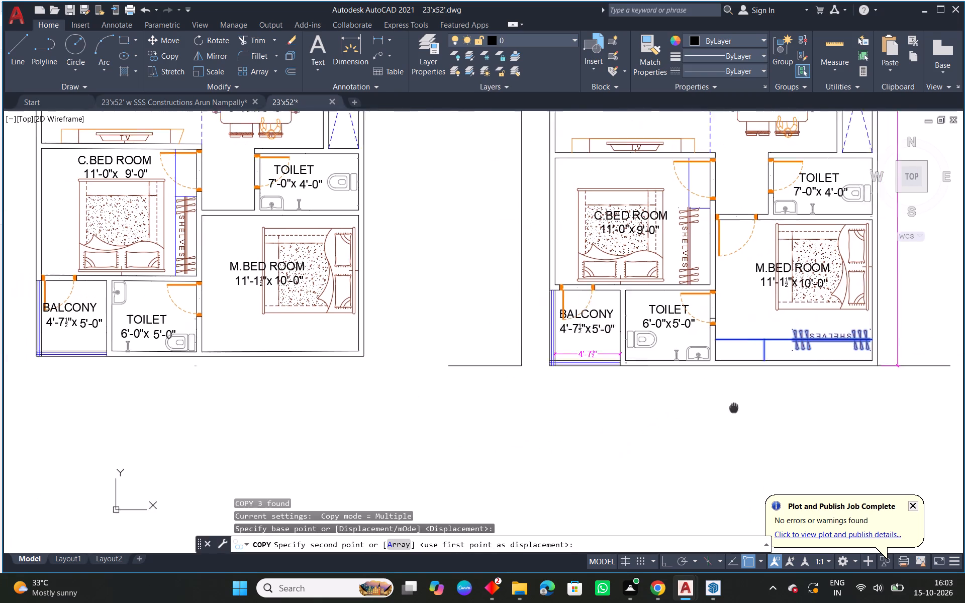
middle_drag(744, 405, 758, 401)
scroll(372, 329, up, 3)
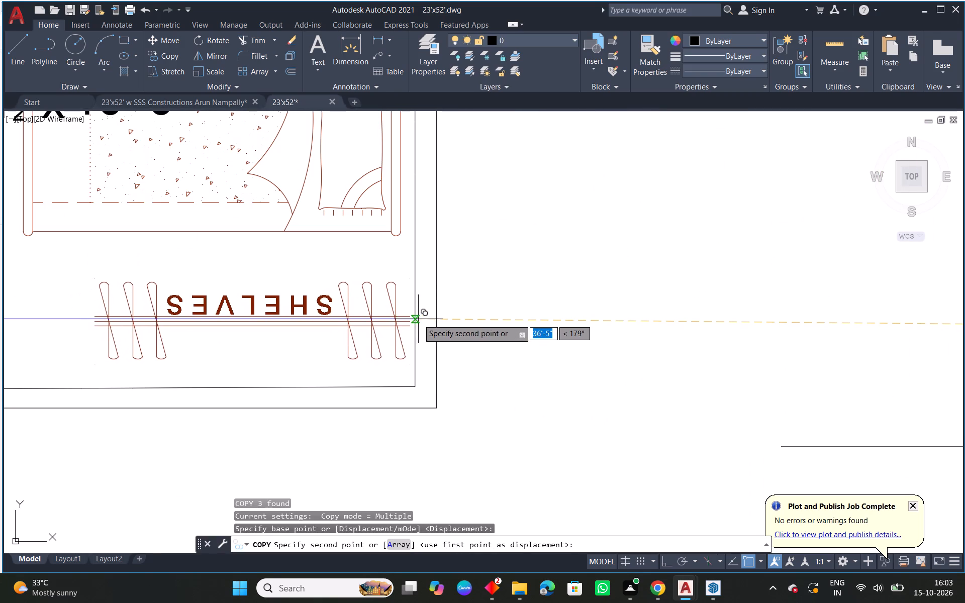
click(418, 319)
key(Escape)
Trim the copied wardrobe divider line where it runs past the master bedroom's lower inner wall.
middle_drag(370, 341, 678, 333)
middle_drag(332, 343, 395, 335)
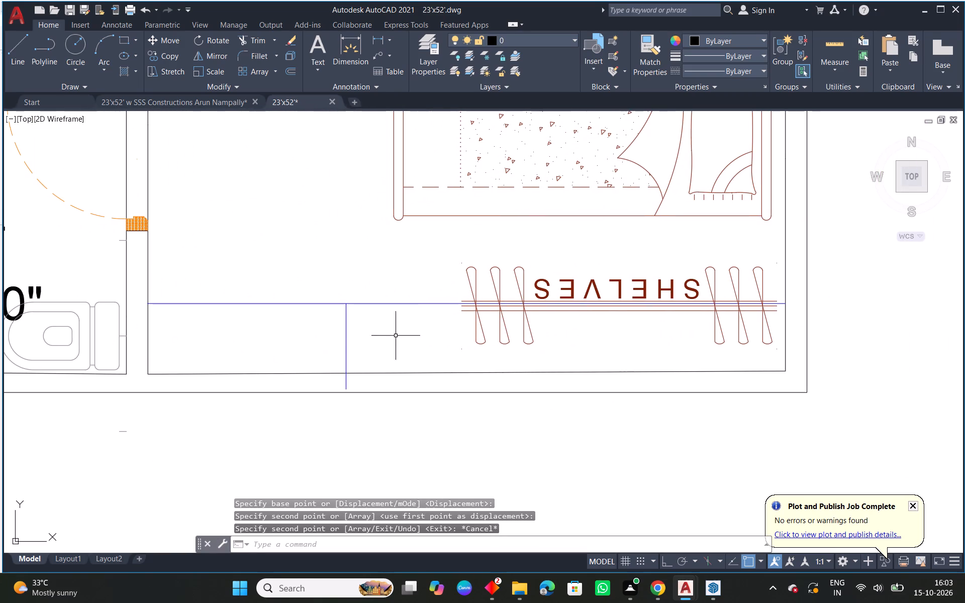
text(T R)
key(space)
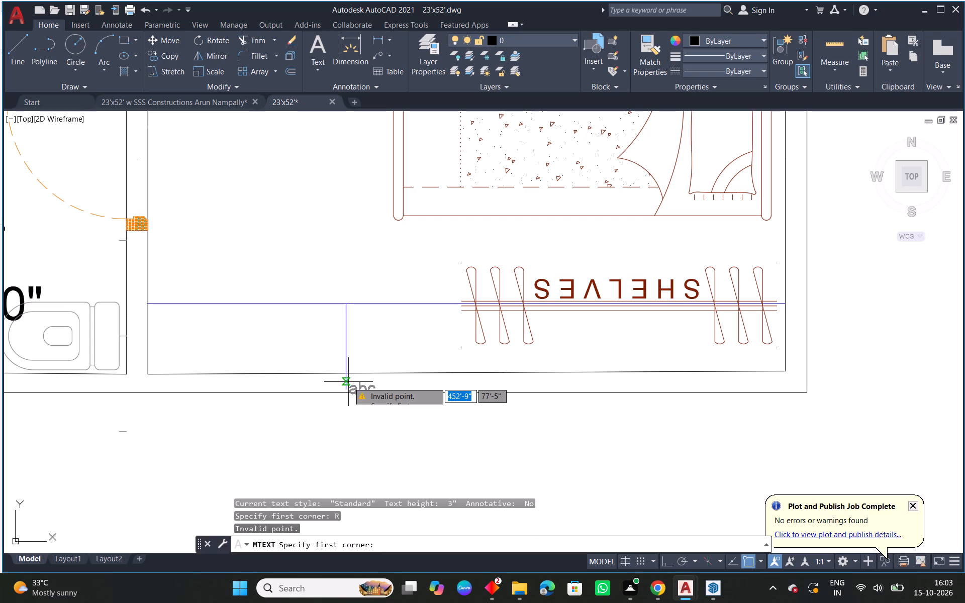
key(Escape)
text(TR)
key(space)
key(space)
click(346, 382)
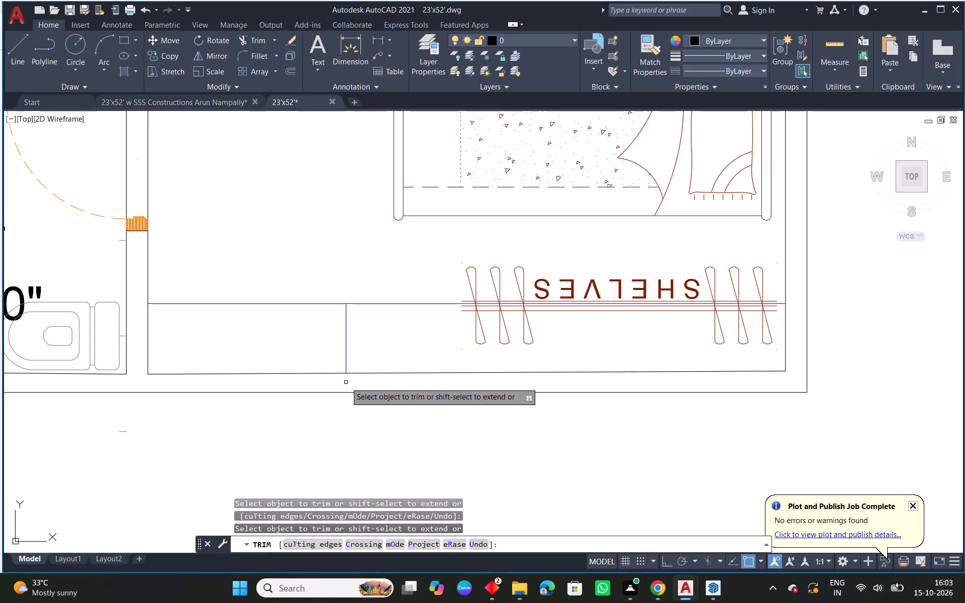
key(Escape)
Move the SHELVES symbol down and left so it sits between the wardrobe front line and the lower wall.
click(513, 318)
click(499, 326)
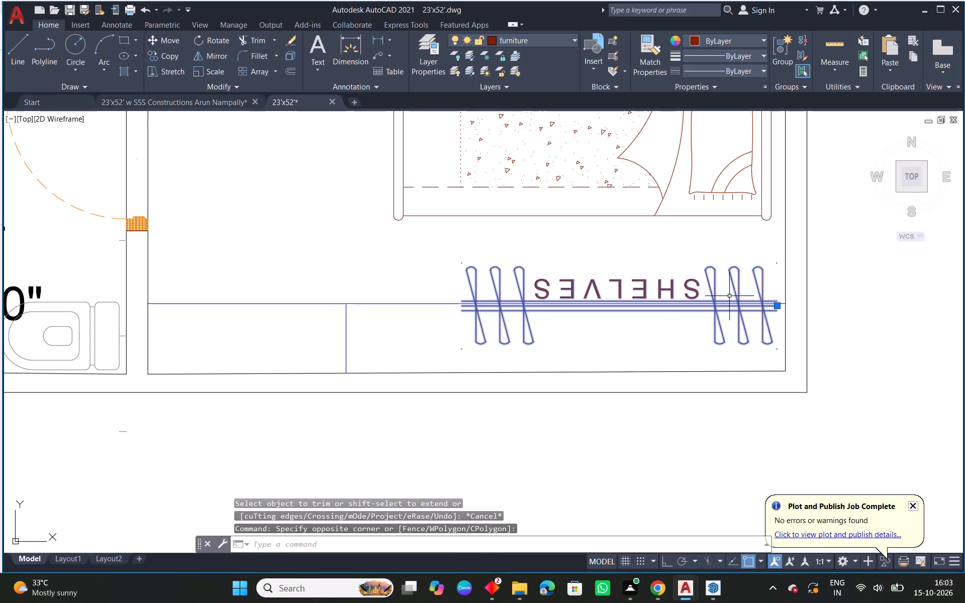
drag(779, 306, 777, 310)
click(726, 335)
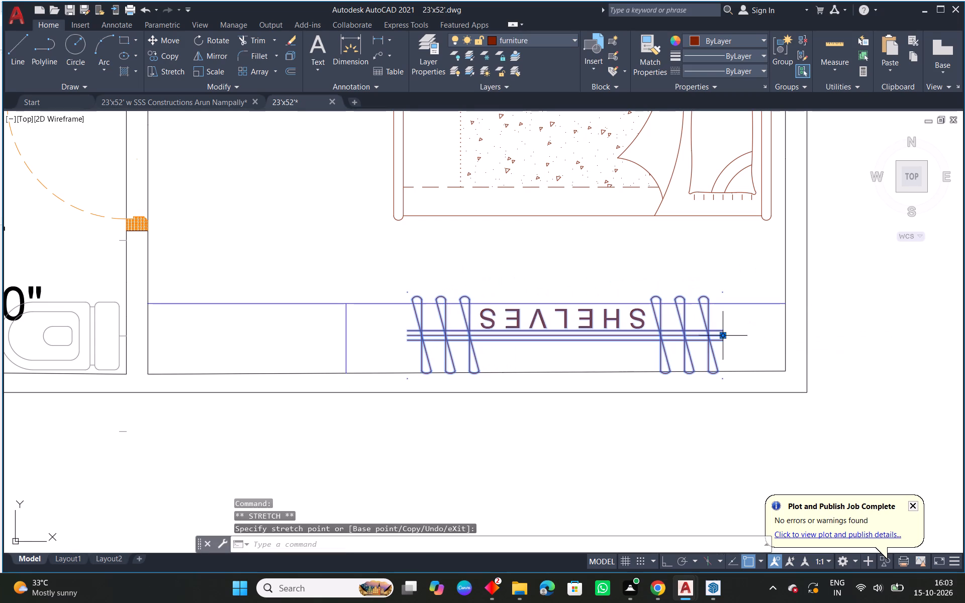
key(Escape)
Move the wardrobe's front line slightly up, clear of the tops of the SHELVES hangers.
click(739, 303)
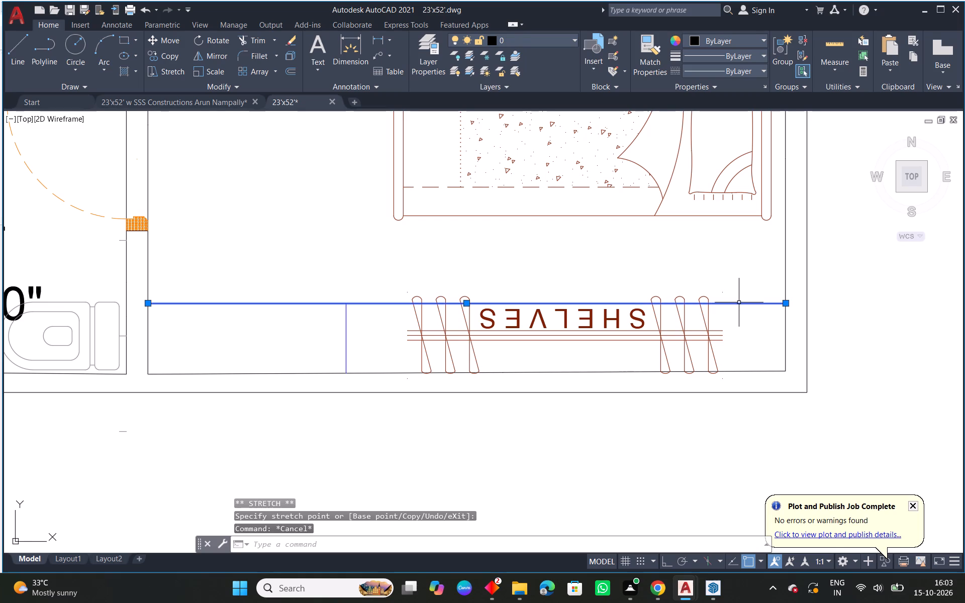
text(M)
key(space)
scroll(782, 300, up, 2)
click(781, 309)
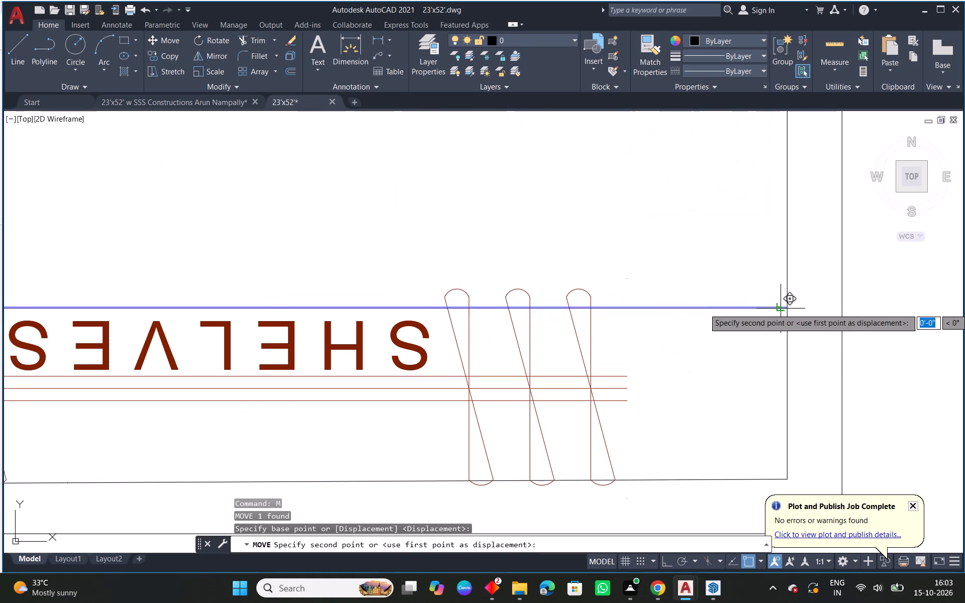
click(785, 276)
key(Escape)
Nudge the SHELVES symbol slightly up to centre it between the front line and the lower wall.
scroll(768, 299, down, 1)
click(661, 359)
click(653, 351)
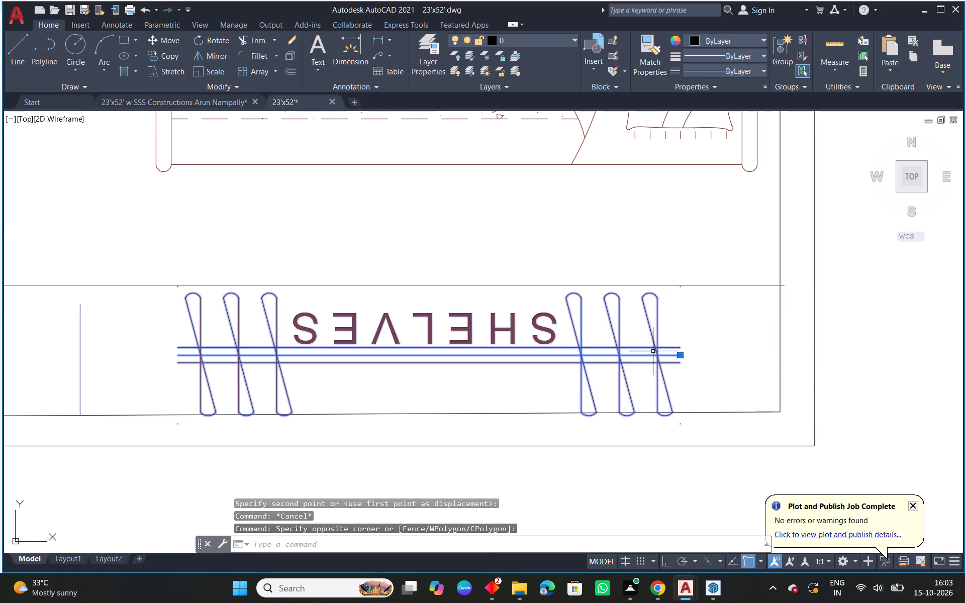
scroll(685, 308, up, 1)
drag(672, 382, 672, 375)
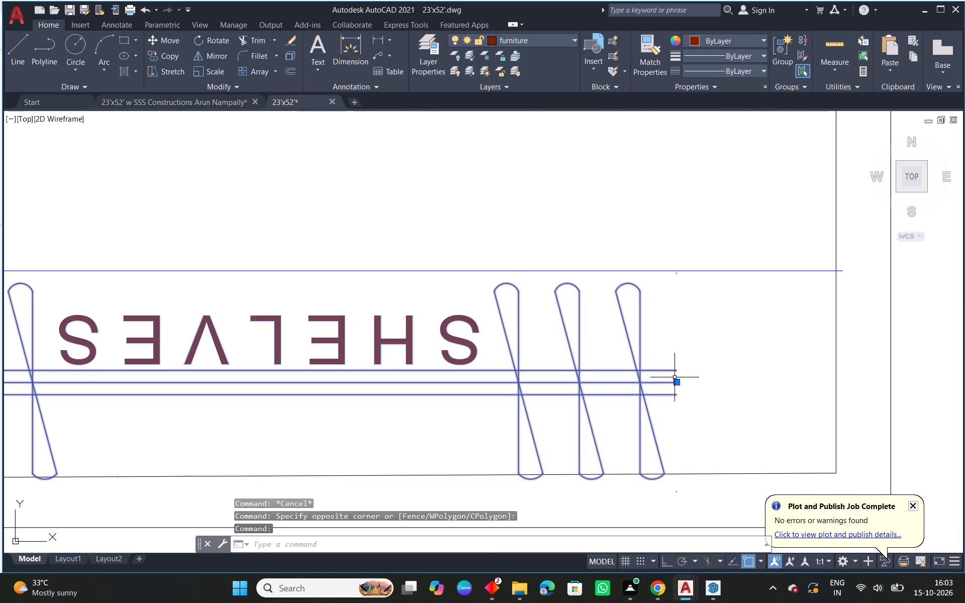
click(678, 379)
click(675, 367)
key(Escape)
Extend the divider up to the wardrobe's front line, and the front line to the master bedroom's left inner wall.
scroll(690, 361, down, 3)
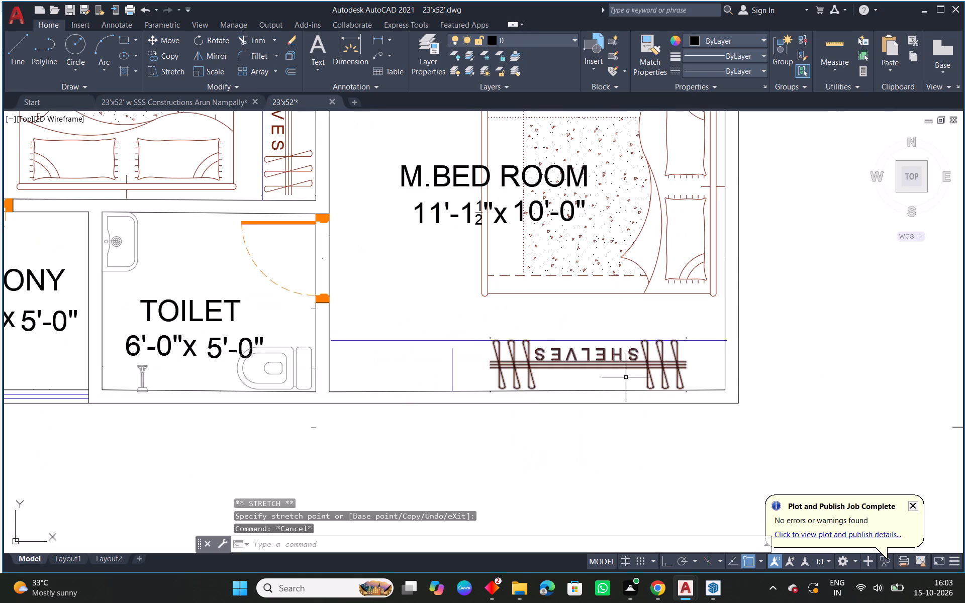
middle_drag(546, 376, 592, 363)
scroll(532, 349, up, 1)
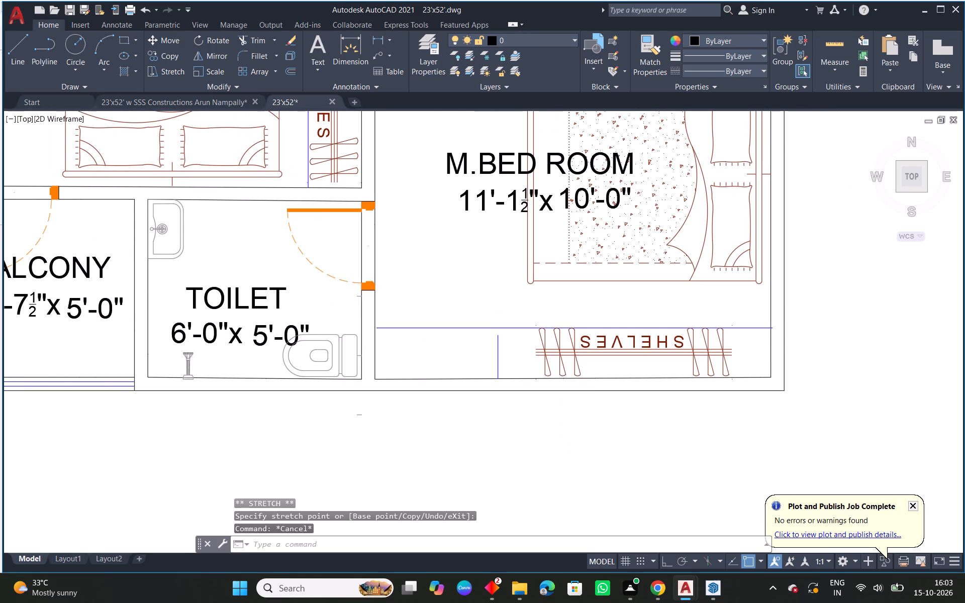
text(EX)
key(space)
drag(504, 357, 435, 349)
drag(348, 342, 315, 281)
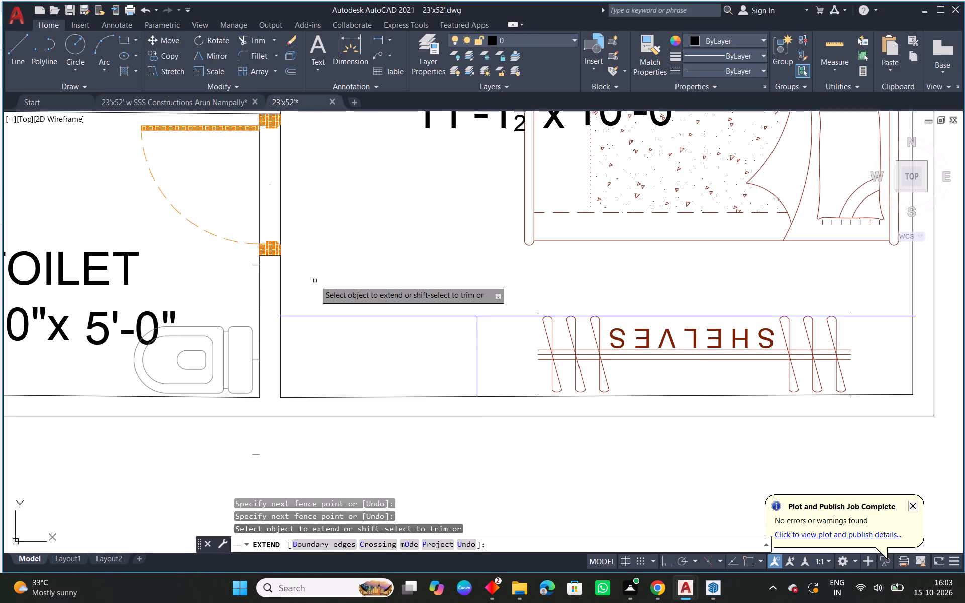
middle_drag(962, 333, 693, 316)
key(Escape)
Trim the end of the wardrobe's front line that projects past the master bedroom's right inner wall.
scroll(677, 303, up, 2)
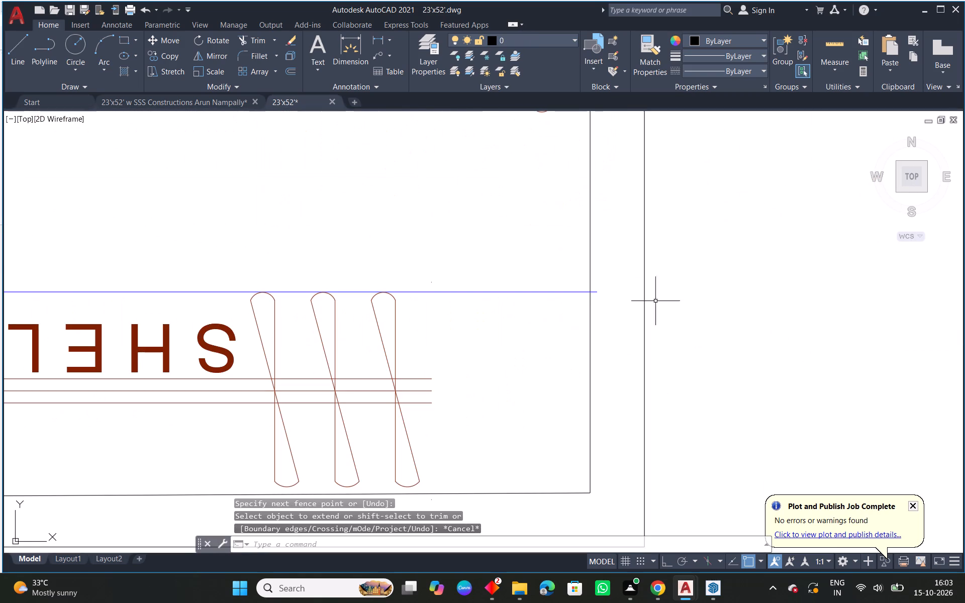
scroll(604, 293, up, 1)
text(TR)
key(space)
key(space)
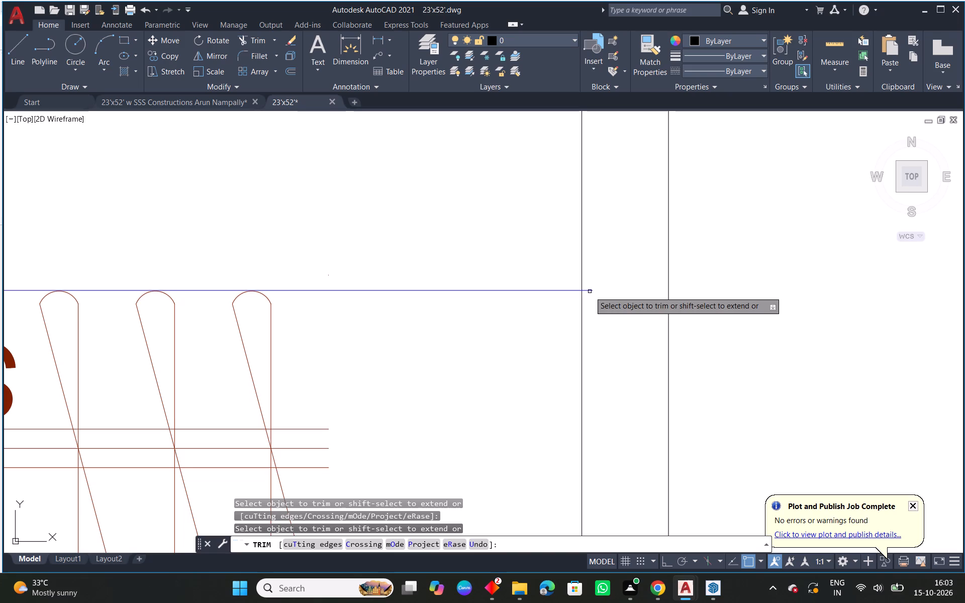
click(590, 291)
scroll(638, 297, down, 3)
key(Escape)
Move the wardrobe divider line right, close beside the SHELVES symbol.
middle_drag(341, 361, 552, 349)
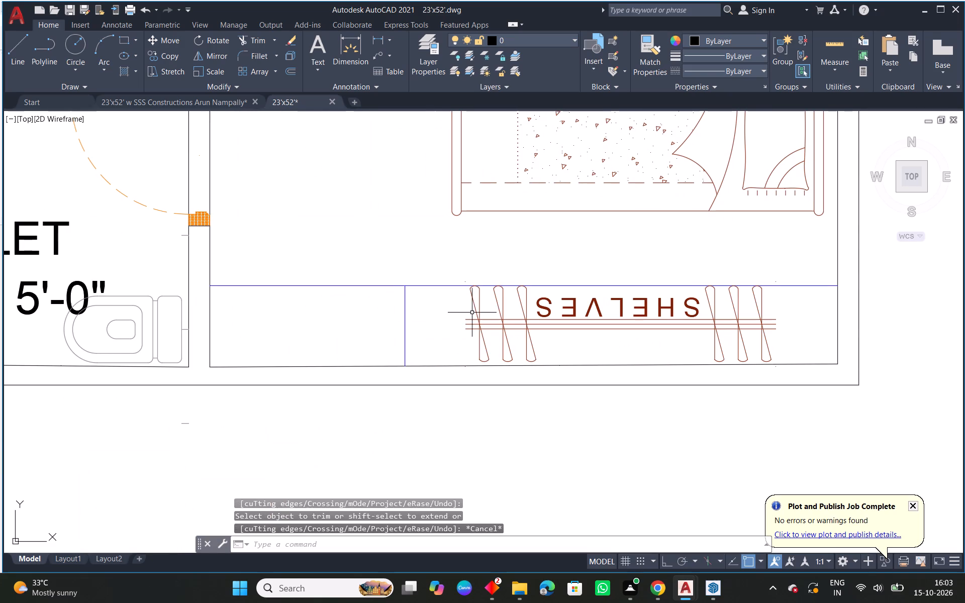
click(403, 325)
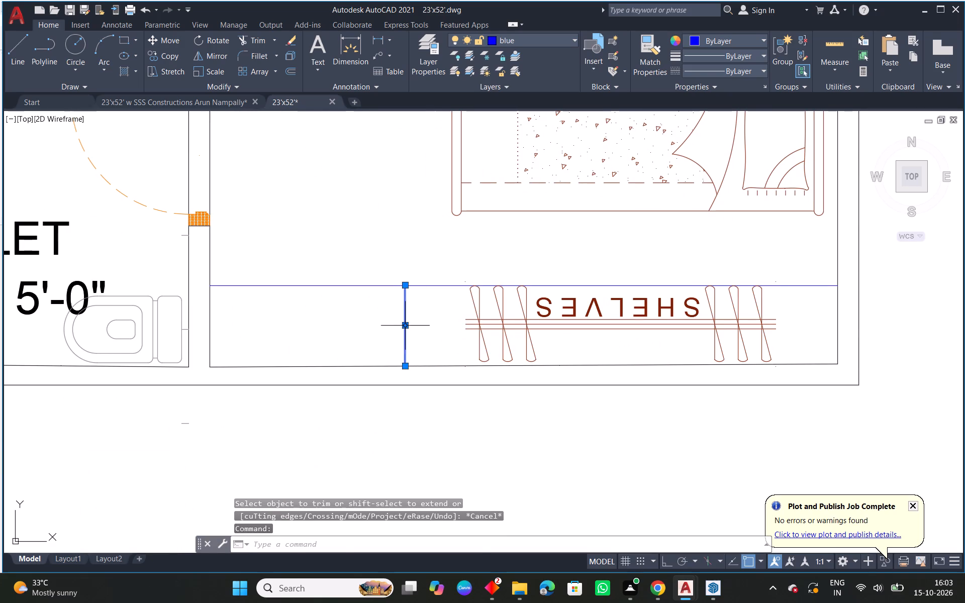
click(406, 328)
click(452, 326)
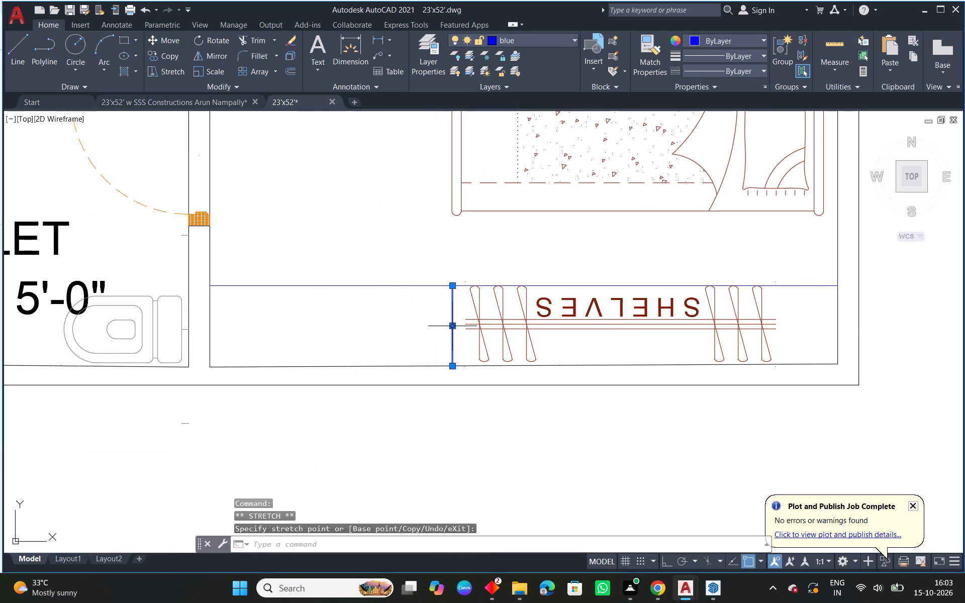
scroll(438, 314, down, 3)
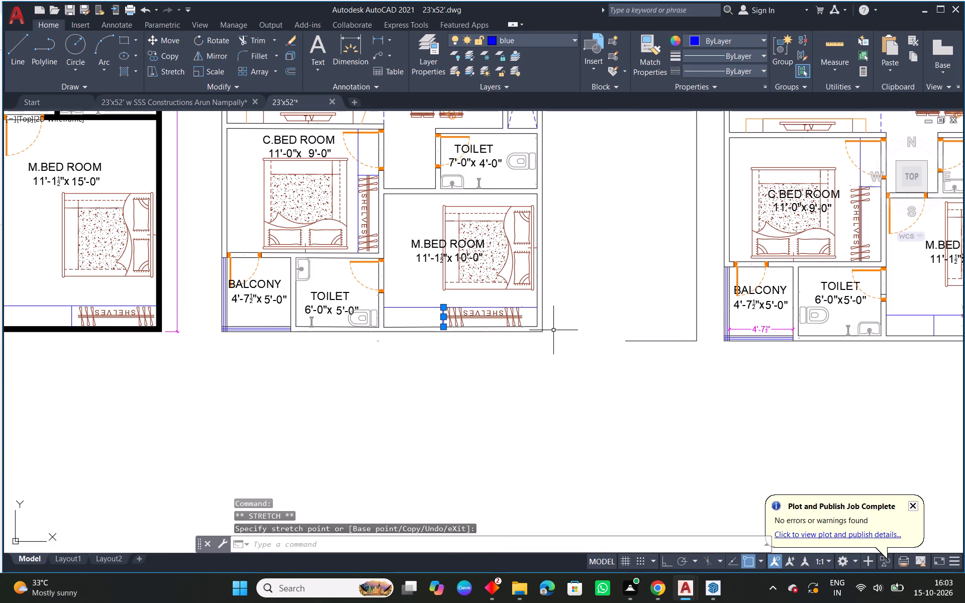
key(Escape)
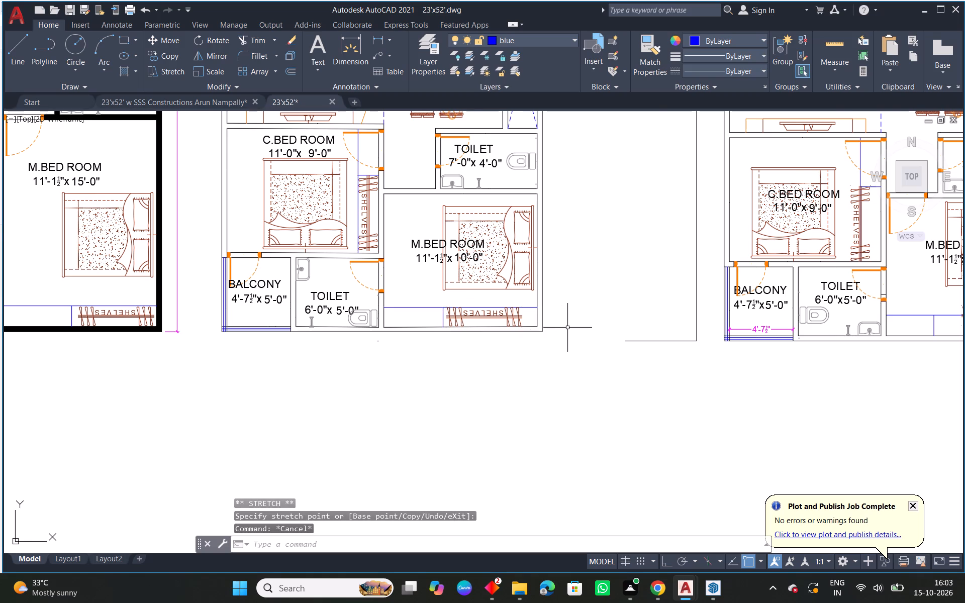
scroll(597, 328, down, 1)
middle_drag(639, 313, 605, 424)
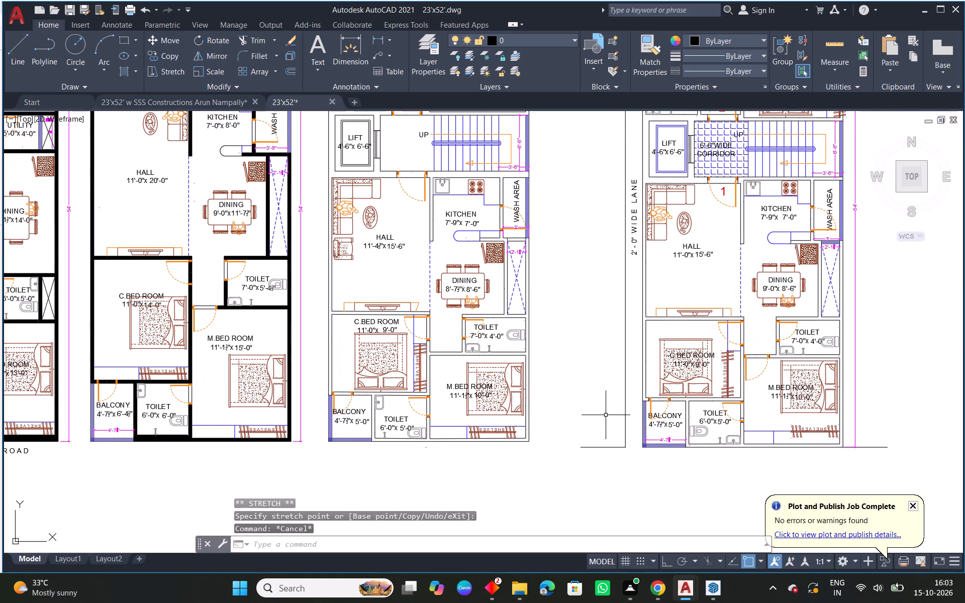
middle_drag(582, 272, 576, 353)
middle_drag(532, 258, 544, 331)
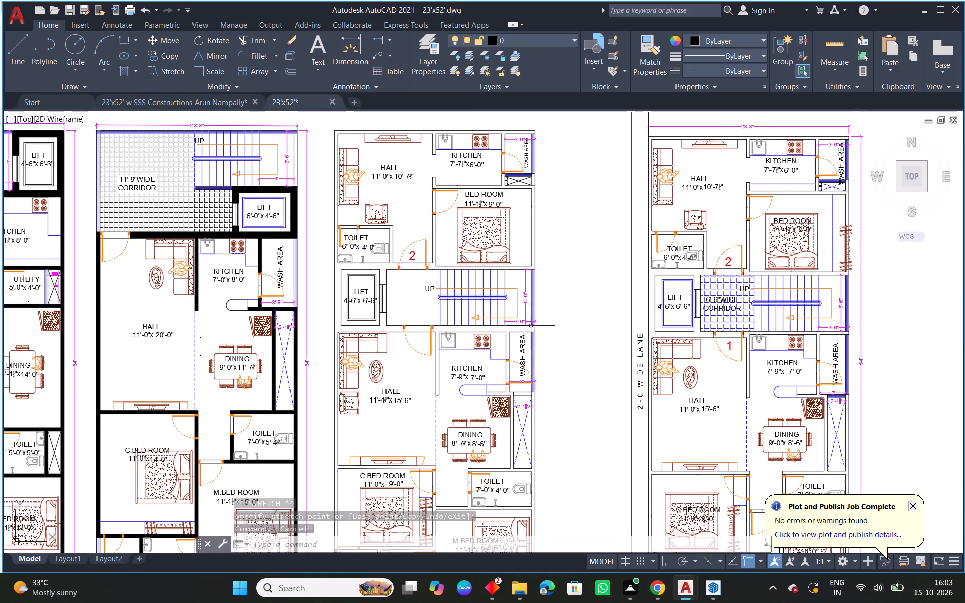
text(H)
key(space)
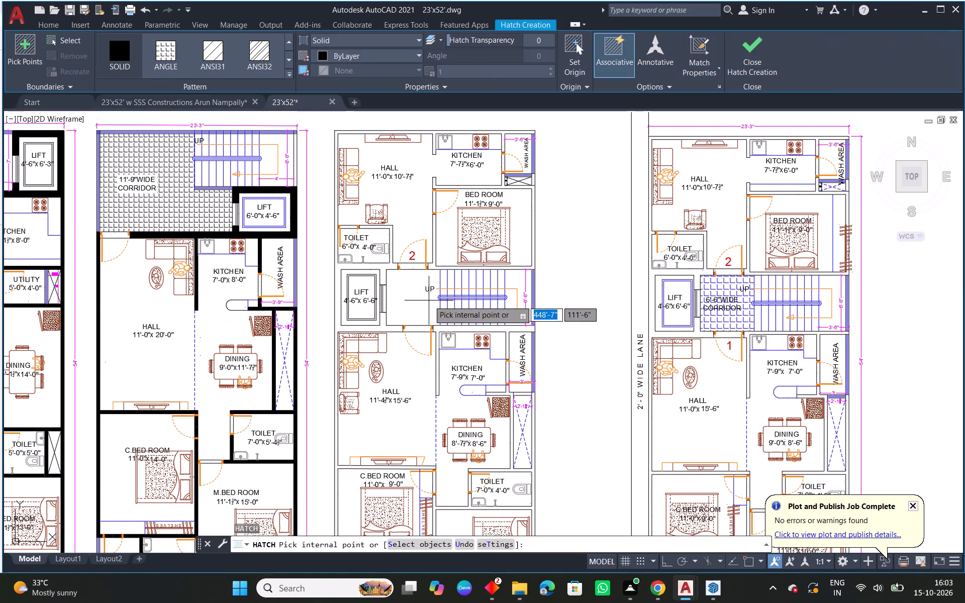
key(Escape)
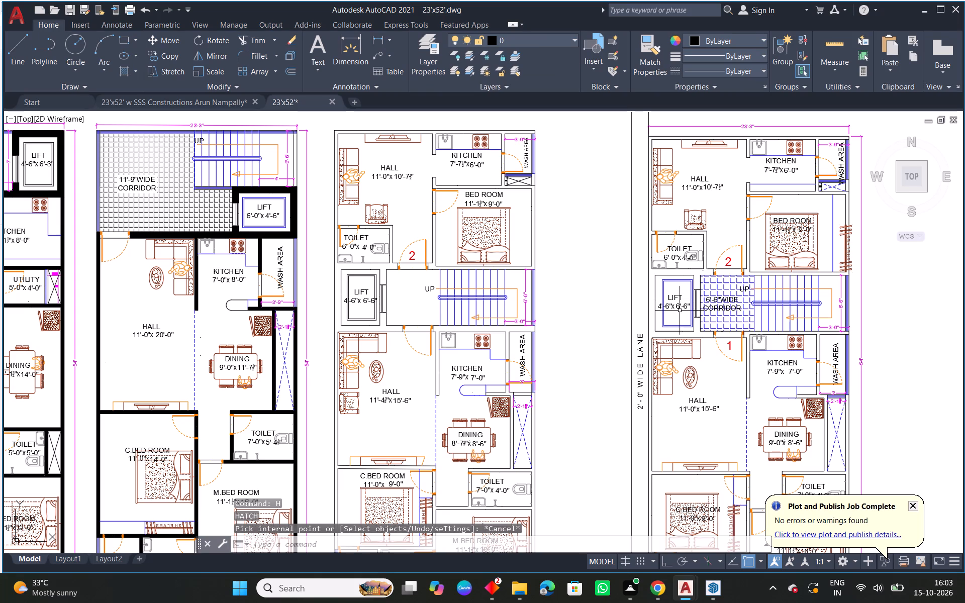
Copy the 6'-6" WIDE CORRIDOR label from the reference plan into the new plan's corridor between the lift and the stairs.
click(721, 302)
text(CO)
key(space)
text(CO)
key(space)
click(722, 307)
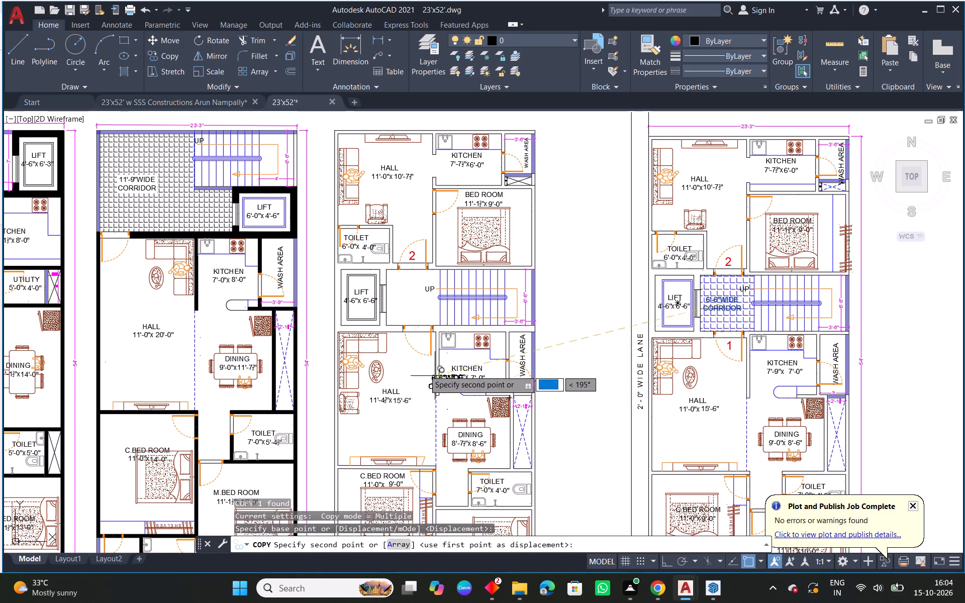
scroll(399, 306, up, 2)
click(419, 280)
key(Escape)
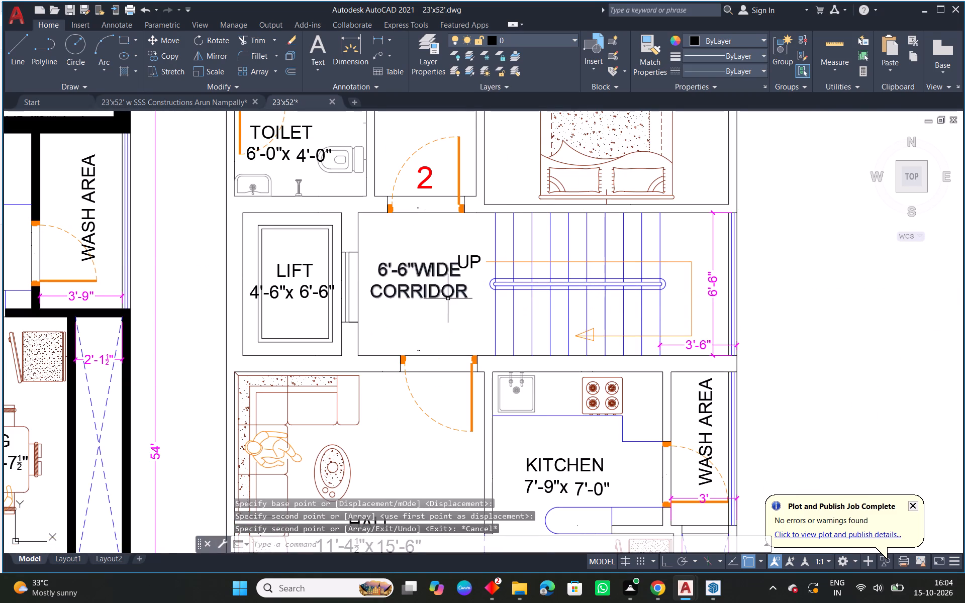
Fill the new plan's 6'-6" wide corridor with a solid hatch.
scroll(448, 299, down, 1)
text(H)
key(space)
click(454, 306)
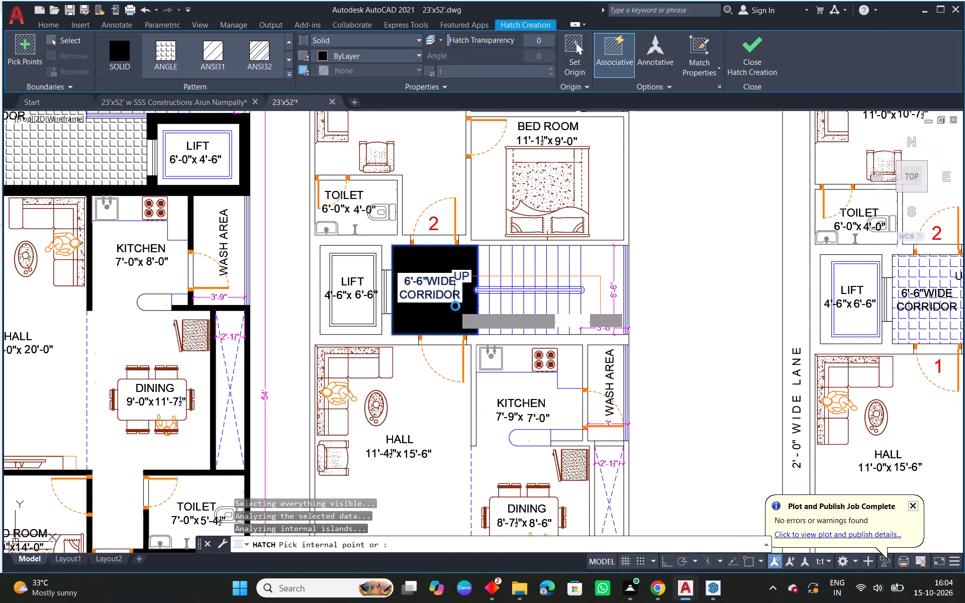
right_click(455, 306)
click(498, 317)
key(Escape)
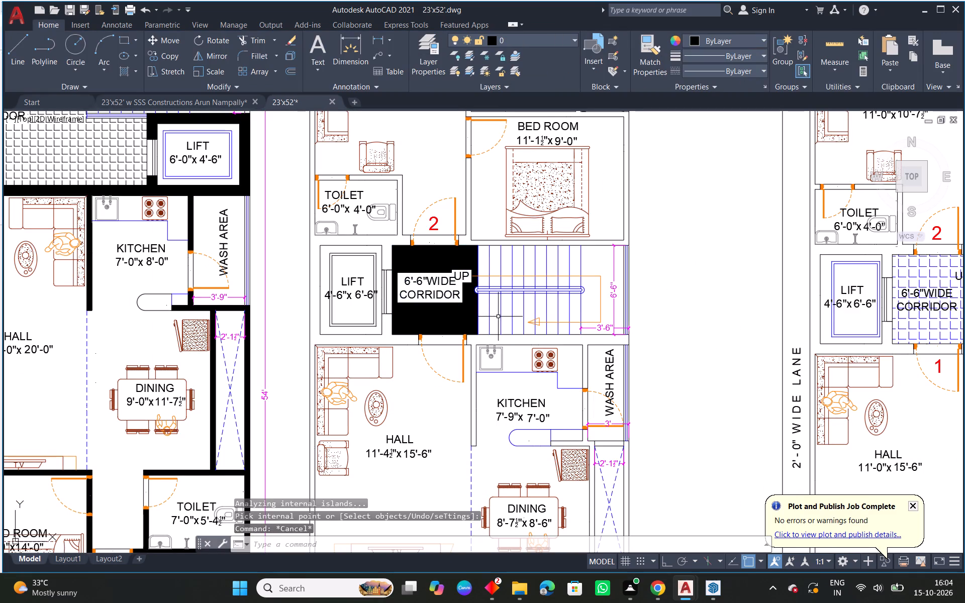
Match the new corridor hatch's properties to the grid hatch in the 11'-9" wide corridor.
text(MA)
key(space)
click(108, 161)
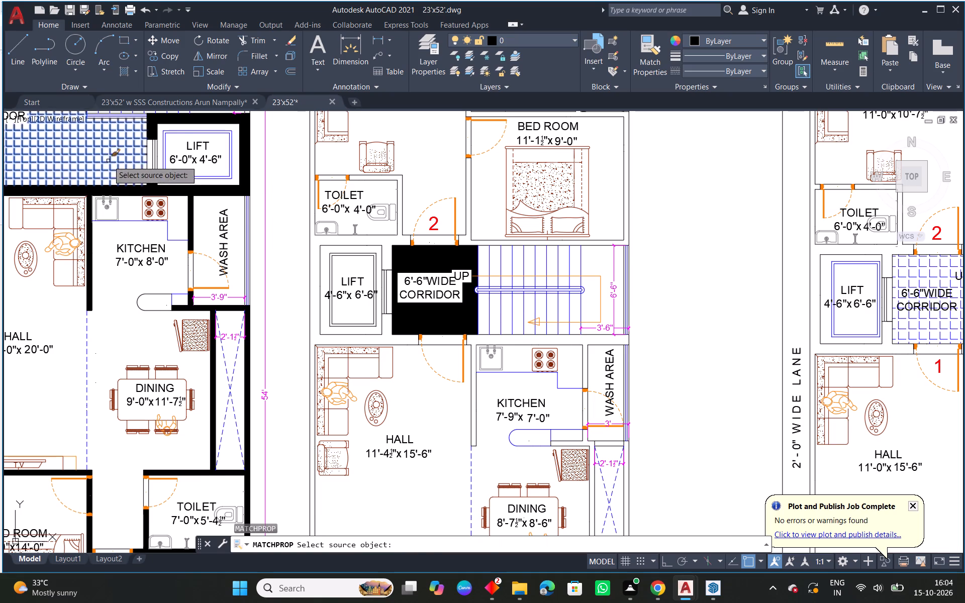
click(412, 312)
key(Escape)
Set the colour of the new 6'-6" wide corridor's grid hatch to Blue.
click(415, 314)
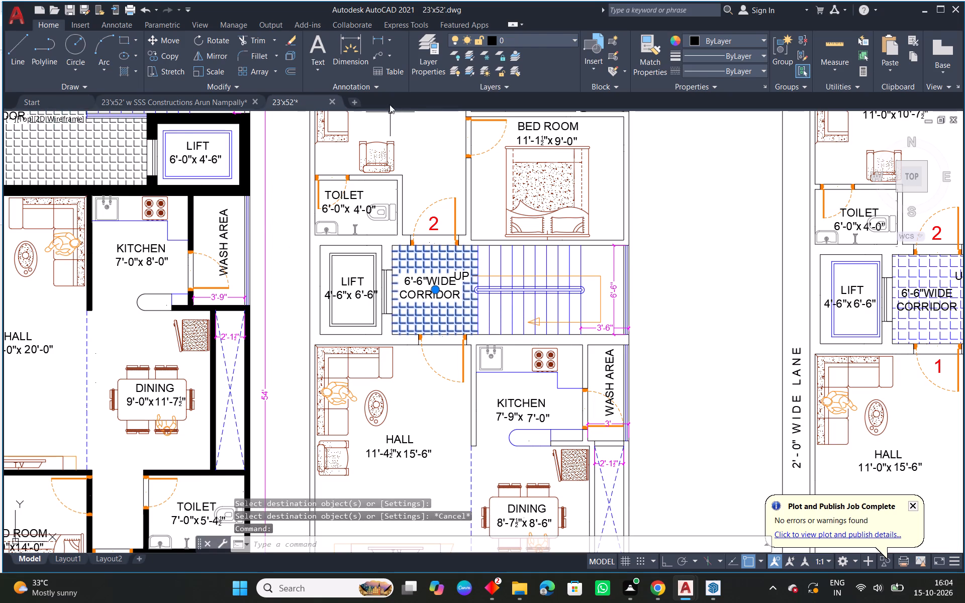
click(362, 58)
click(371, 183)
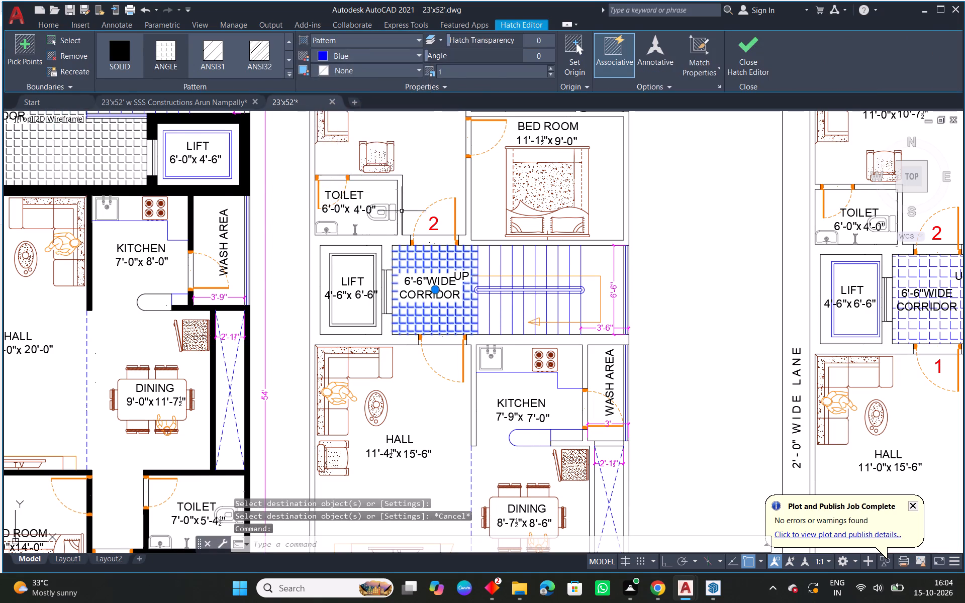
key(Escape)
Set the colour of the 11'-9" and 7'-0" wide corridors' grid hatches to Blue.
scroll(454, 258, down, 1)
middle_drag(395, 257, 615, 290)
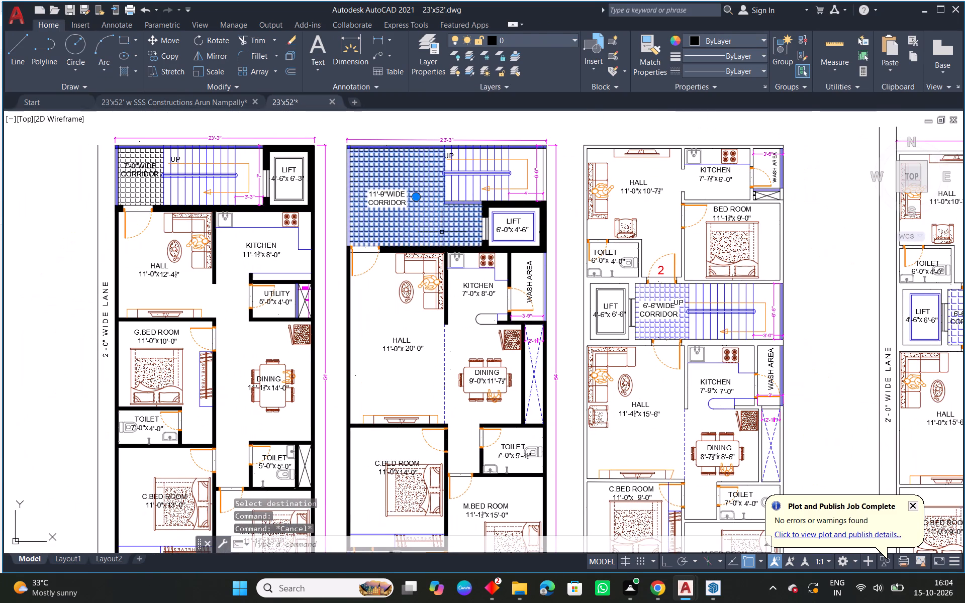
click(442, 232)
click(144, 191)
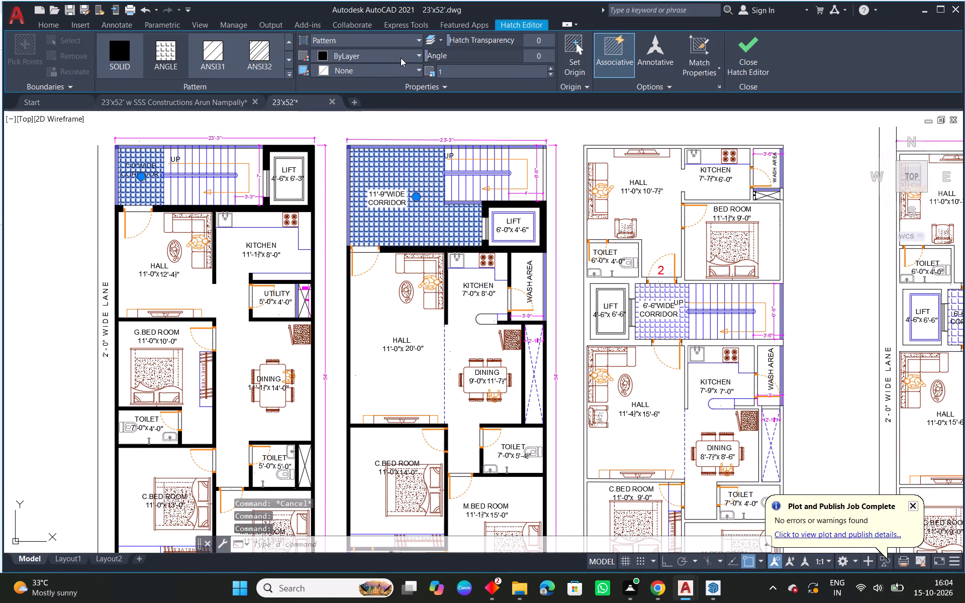
click(401, 58)
click(369, 183)
key(Escape)
Move the two nested lift rectangles in the new plan to the blue layer.
middle_drag(784, 278, 768, 272)
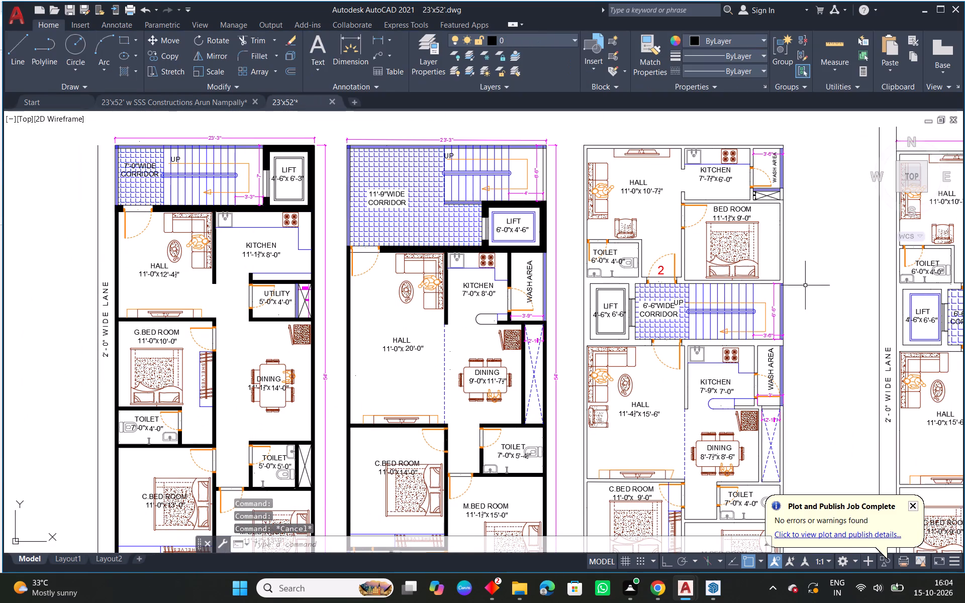
middle_drag(768, 272, 633, 233)
scroll(507, 240, up, 1)
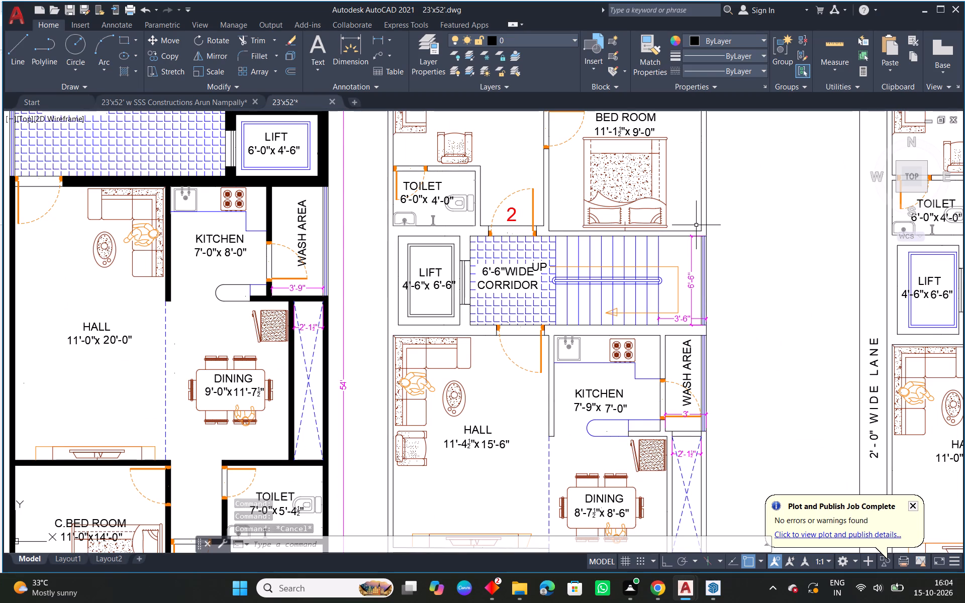
scroll(437, 246, up, 2)
click(440, 239)
click(438, 248)
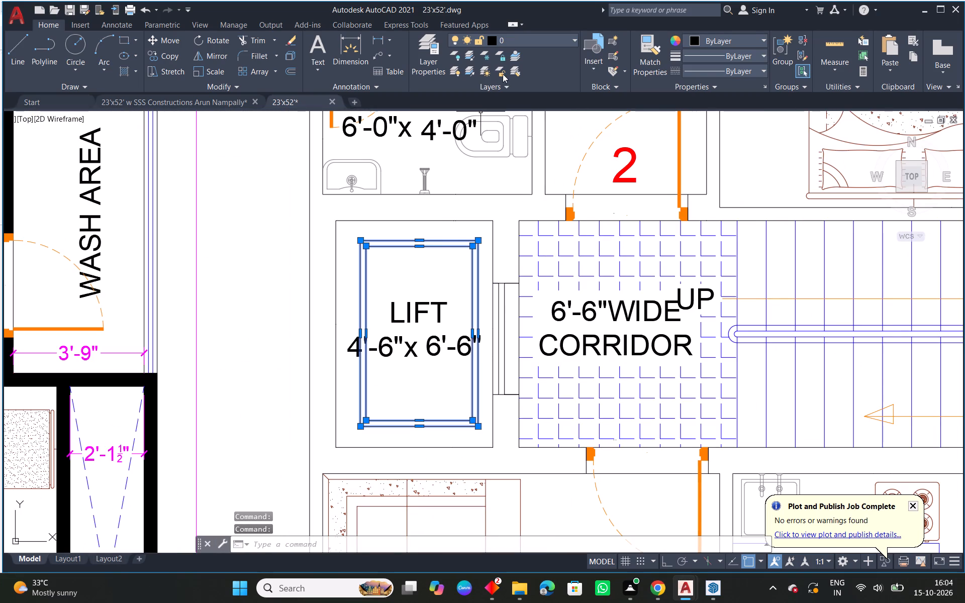
click(532, 39)
click(524, 117)
key(Escape)
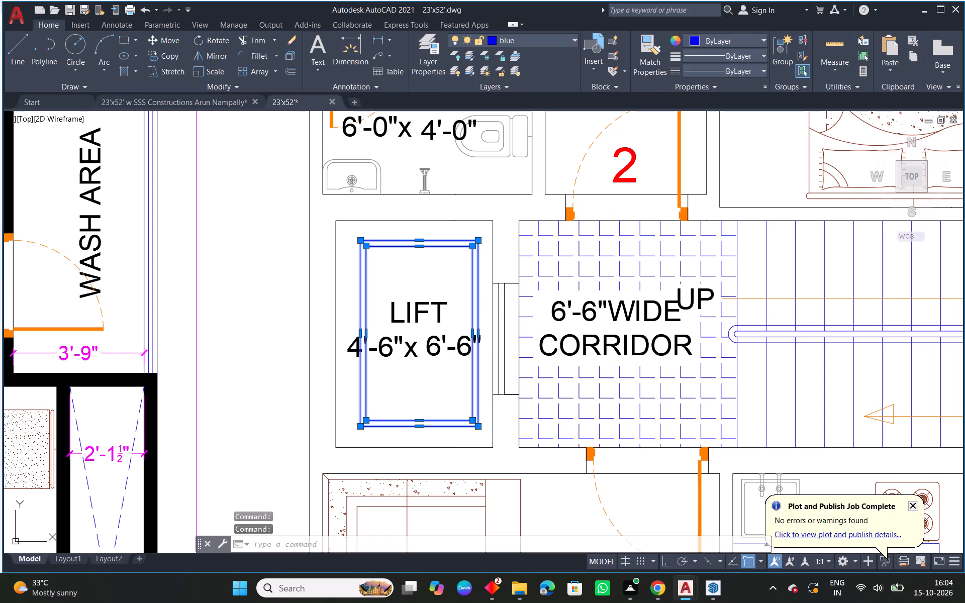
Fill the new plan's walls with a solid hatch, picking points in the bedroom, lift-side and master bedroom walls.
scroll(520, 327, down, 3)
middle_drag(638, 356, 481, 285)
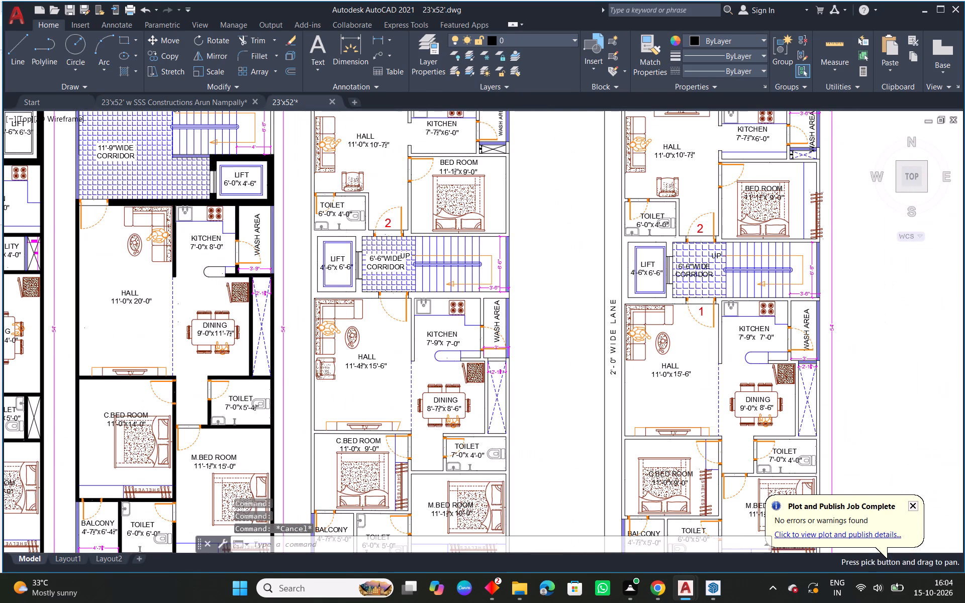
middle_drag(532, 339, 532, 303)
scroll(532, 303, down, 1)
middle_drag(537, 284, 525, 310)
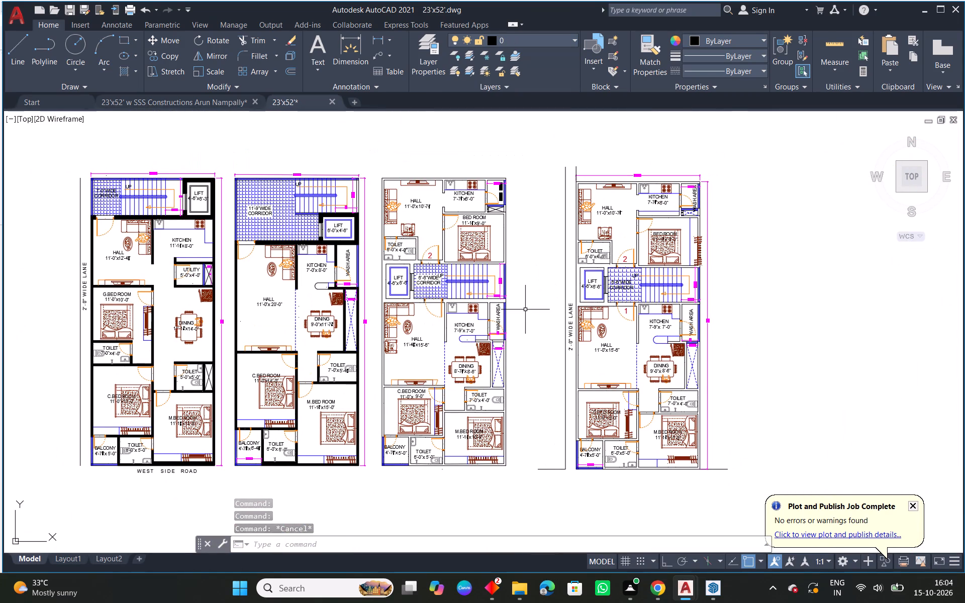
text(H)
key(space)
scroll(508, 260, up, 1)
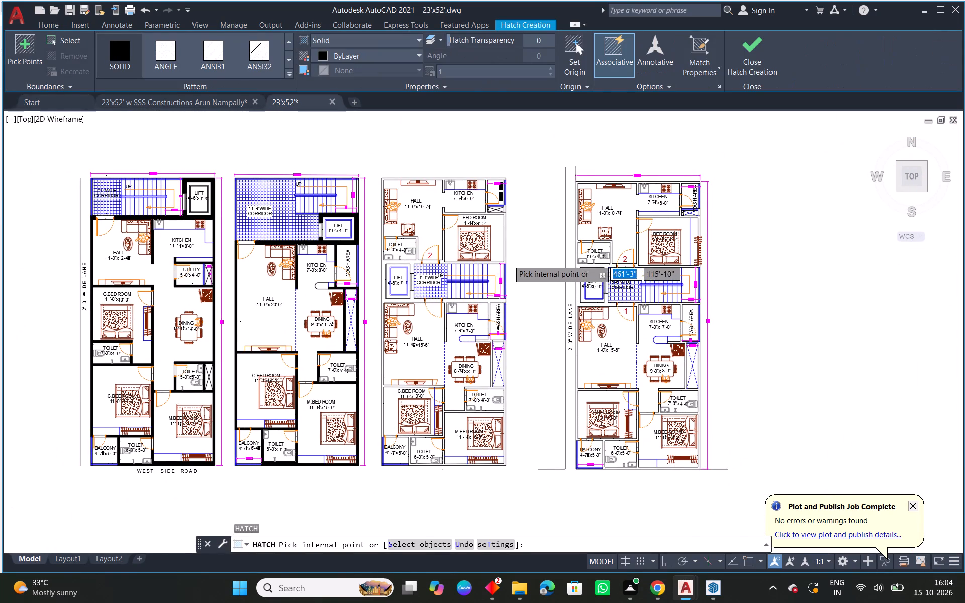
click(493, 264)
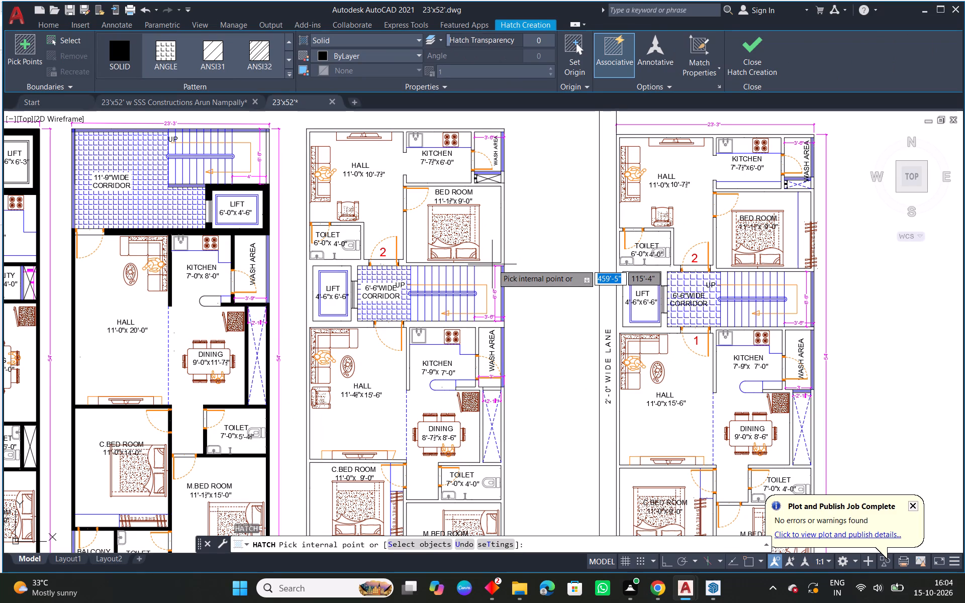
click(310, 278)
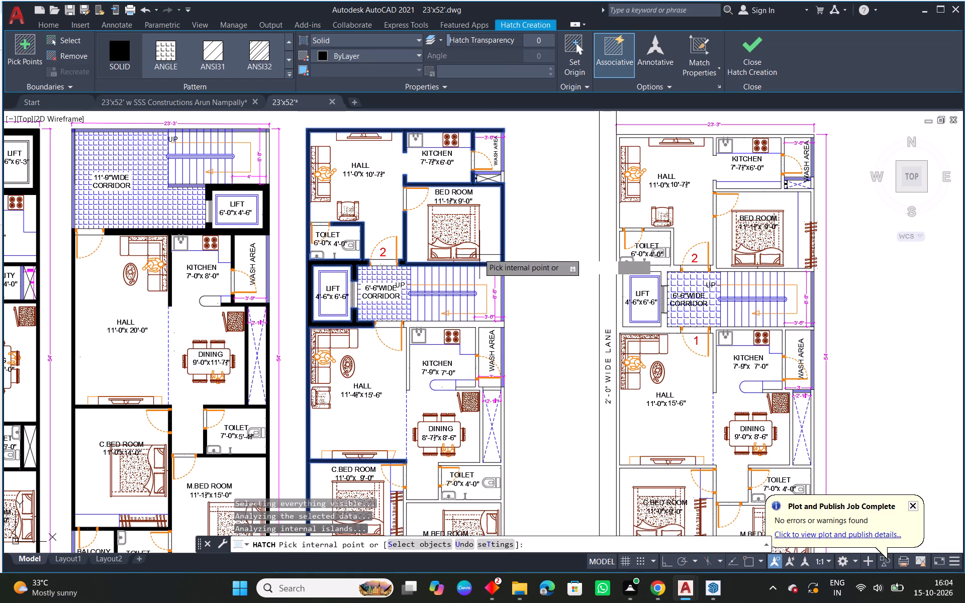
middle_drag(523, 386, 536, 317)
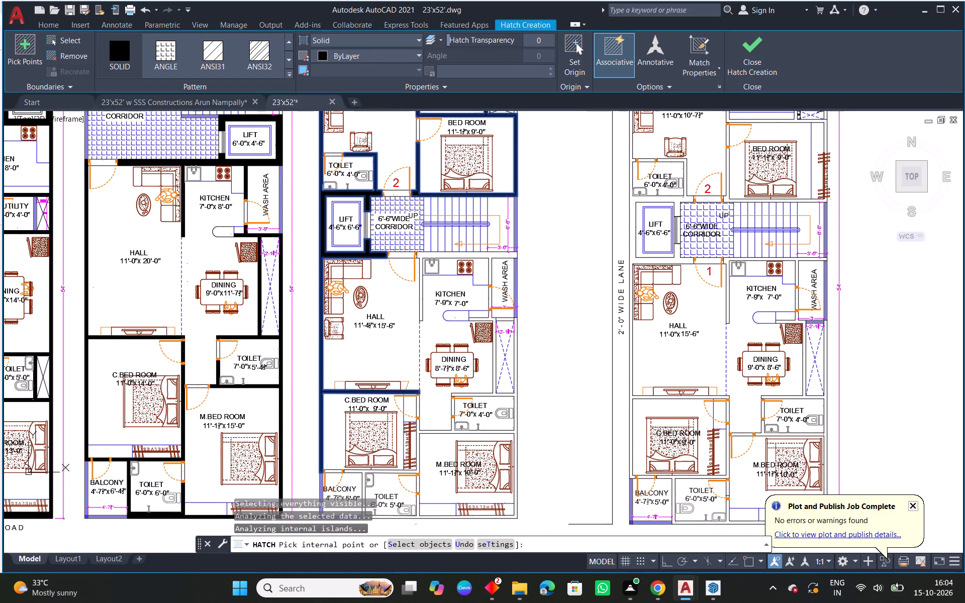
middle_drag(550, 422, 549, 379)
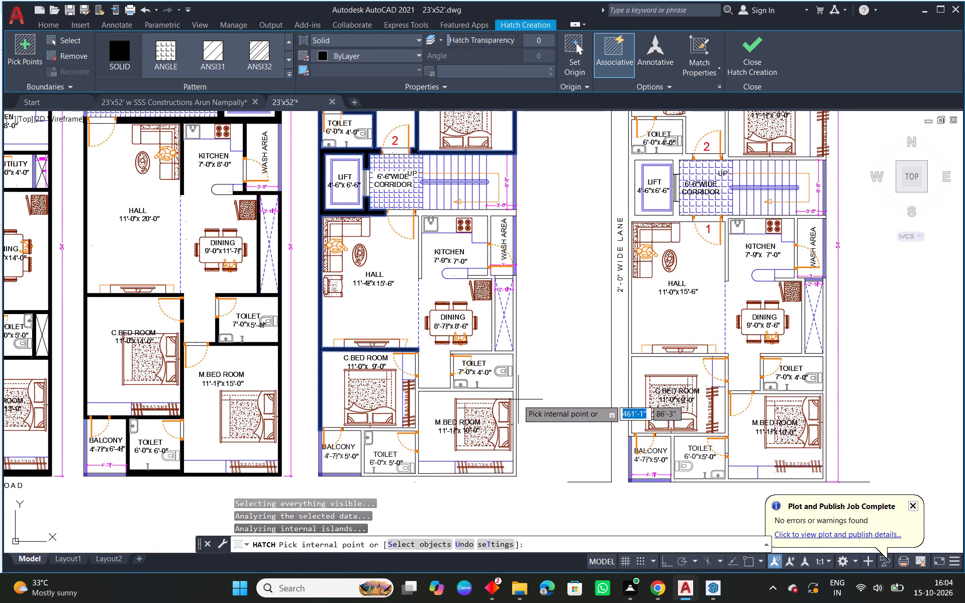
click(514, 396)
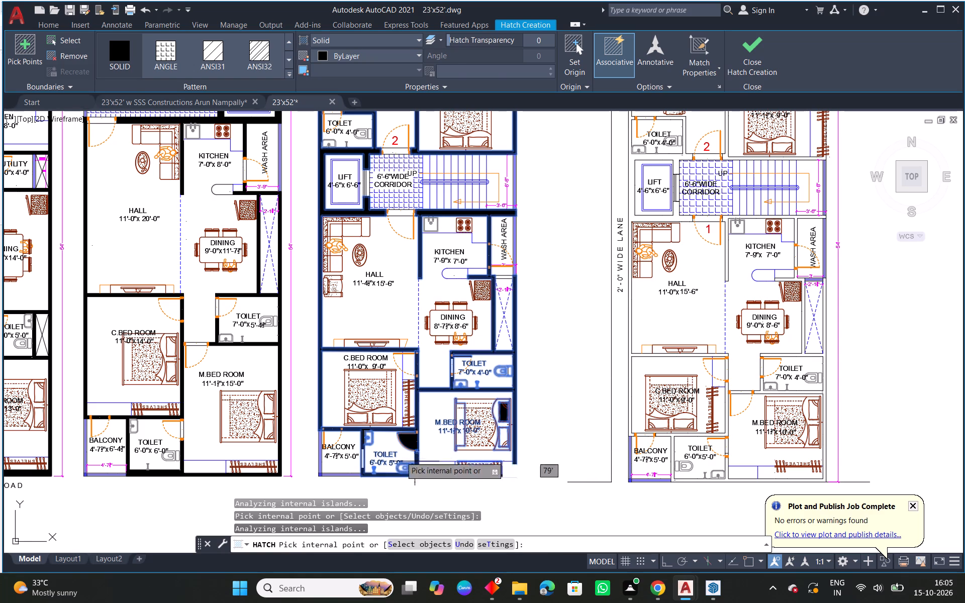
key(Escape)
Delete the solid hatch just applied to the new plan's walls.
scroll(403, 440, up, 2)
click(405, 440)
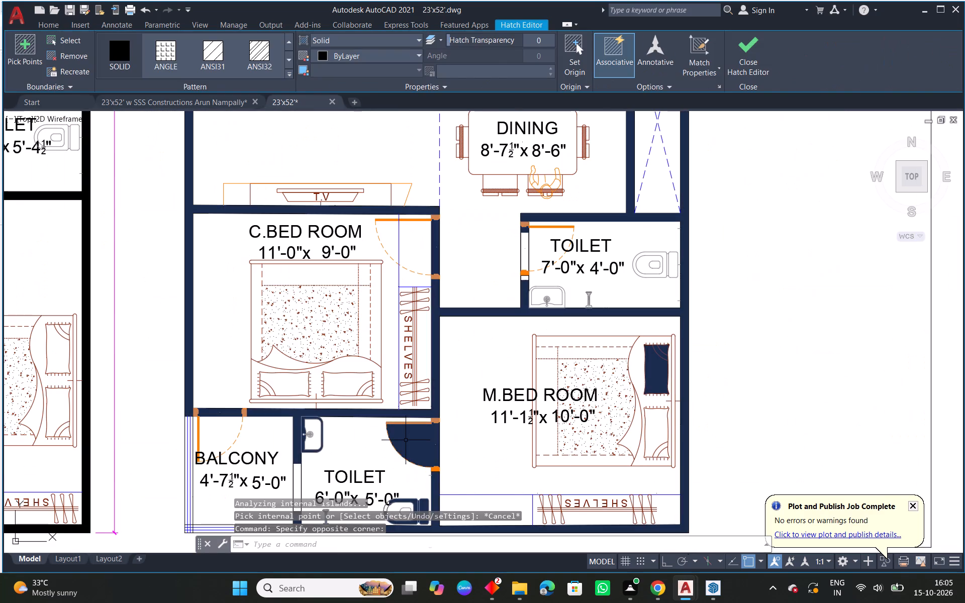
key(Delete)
Fillet the 6'-0"x5'-0" toilet's upper and door-side wall lines with zero radius to close their corner.
scroll(440, 441, up, 2)
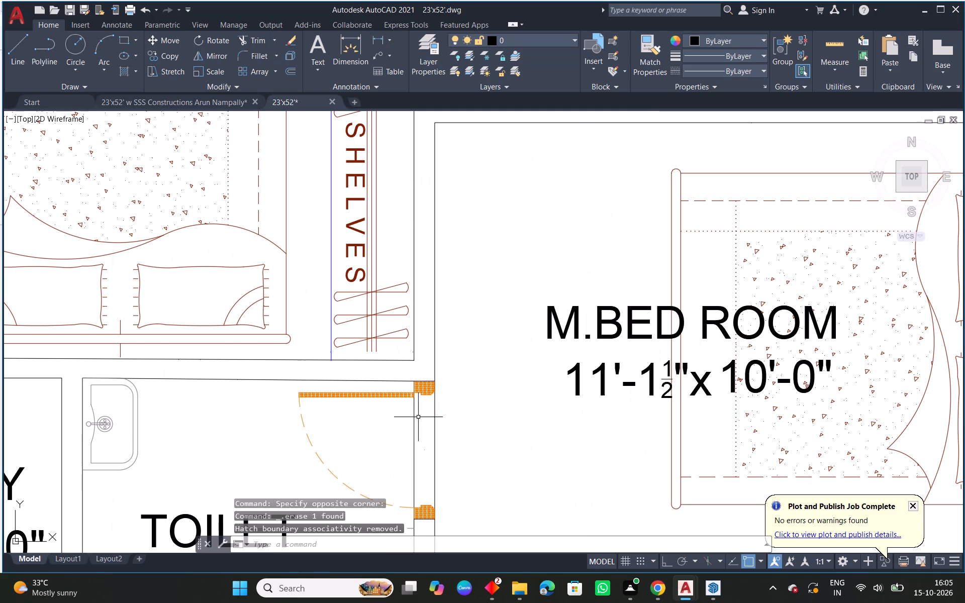
key(f)
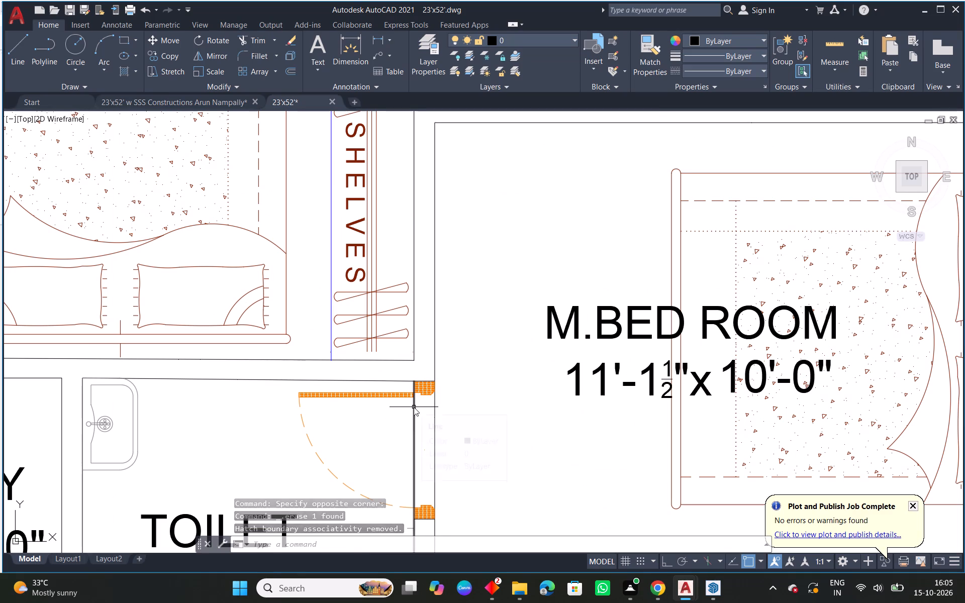
key(space)
click(406, 381)
click(414, 410)
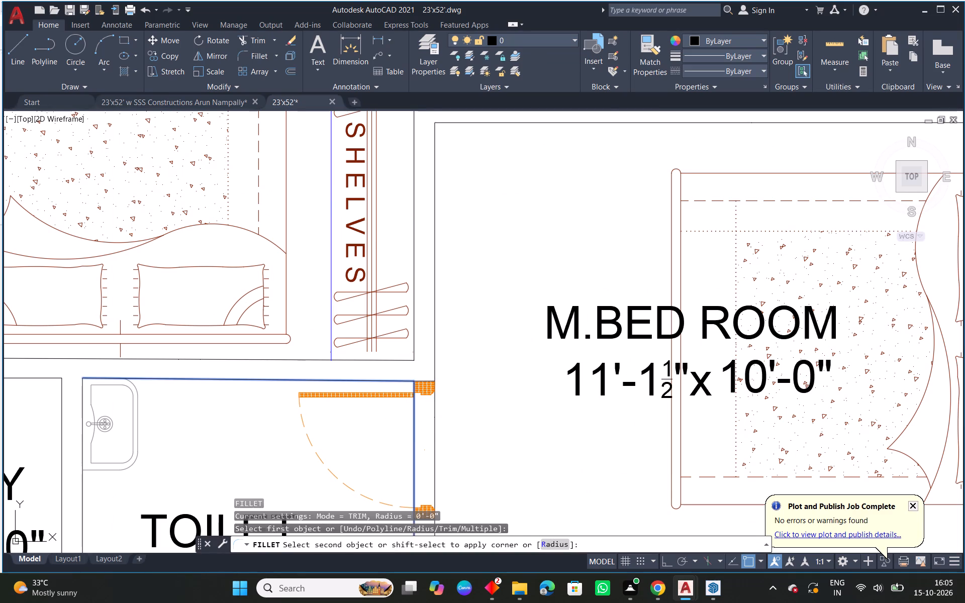
Fill the new plan's walls with a solid hatch, picking a point in the wall between kitchen, wash area and dining.
scroll(474, 401, down, 2)
middle_drag(488, 422, 502, 333)
scroll(490, 371, down, 1)
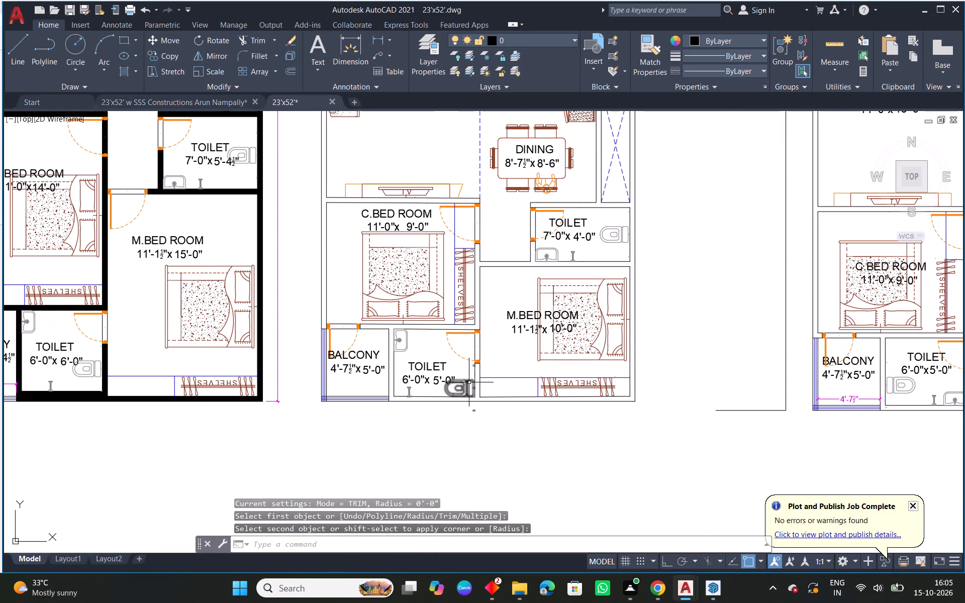
scroll(485, 396, down, 1)
middle_drag(531, 312, 495, 395)
scroll(457, 235, up, 1)
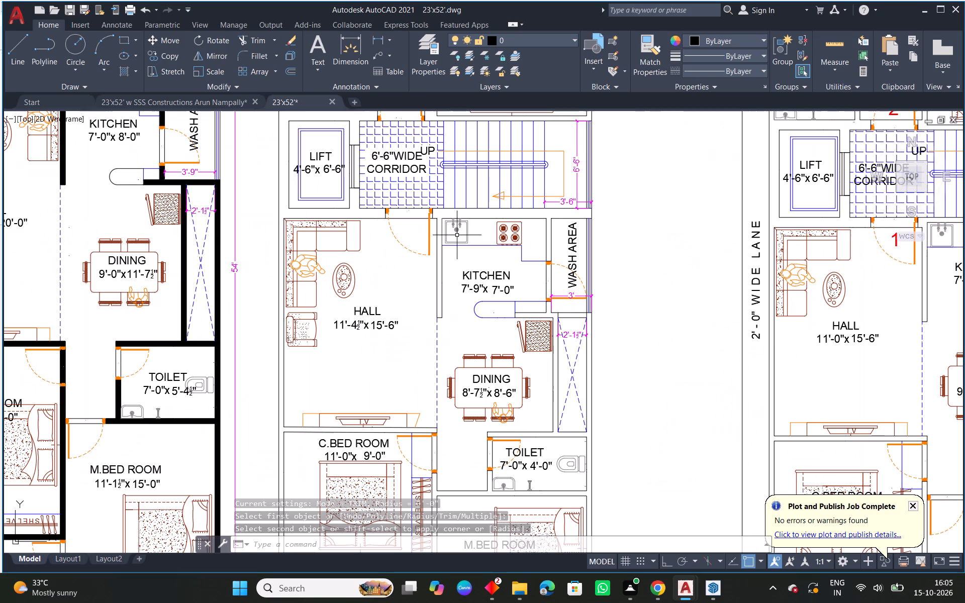
text(H)
key(space)
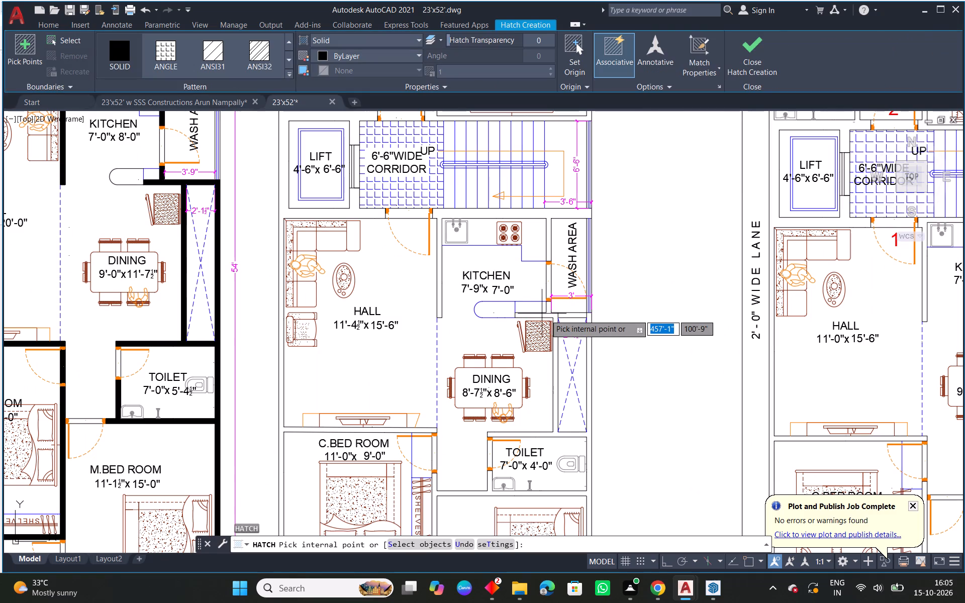
click(549, 316)
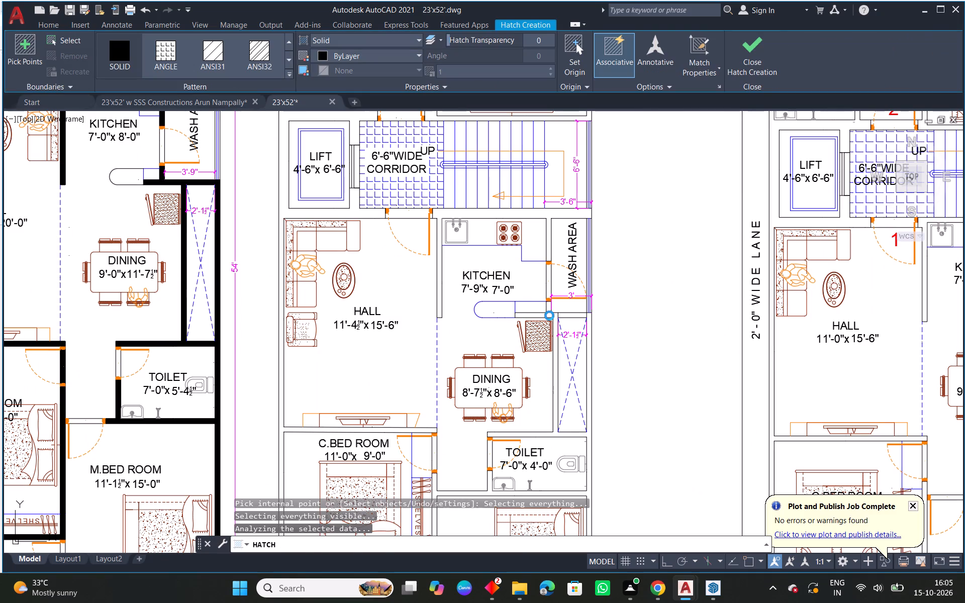
scroll(562, 350, down, 1)
middle_drag(580, 382, 584, 354)
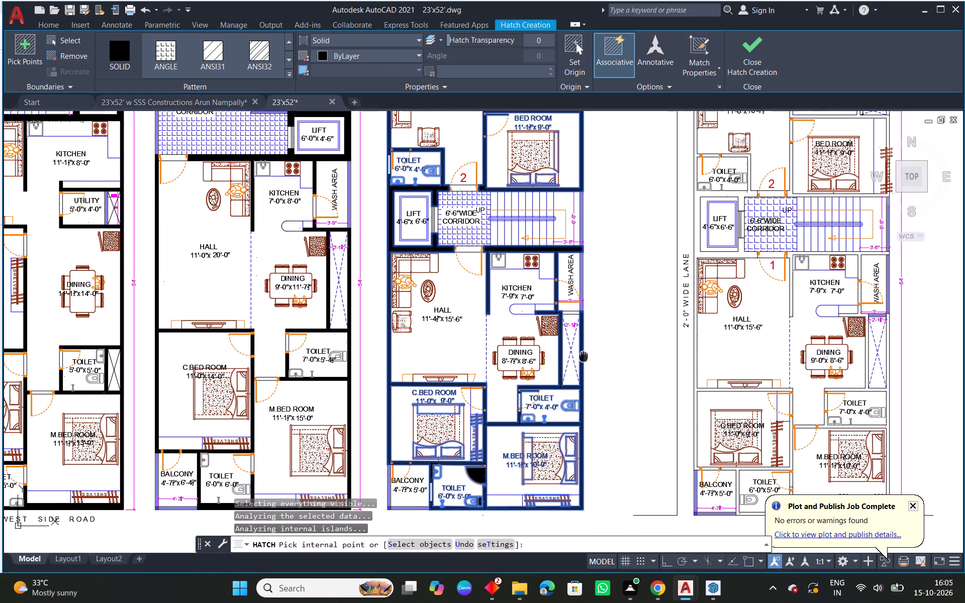
middle_drag(584, 354, 585, 319)
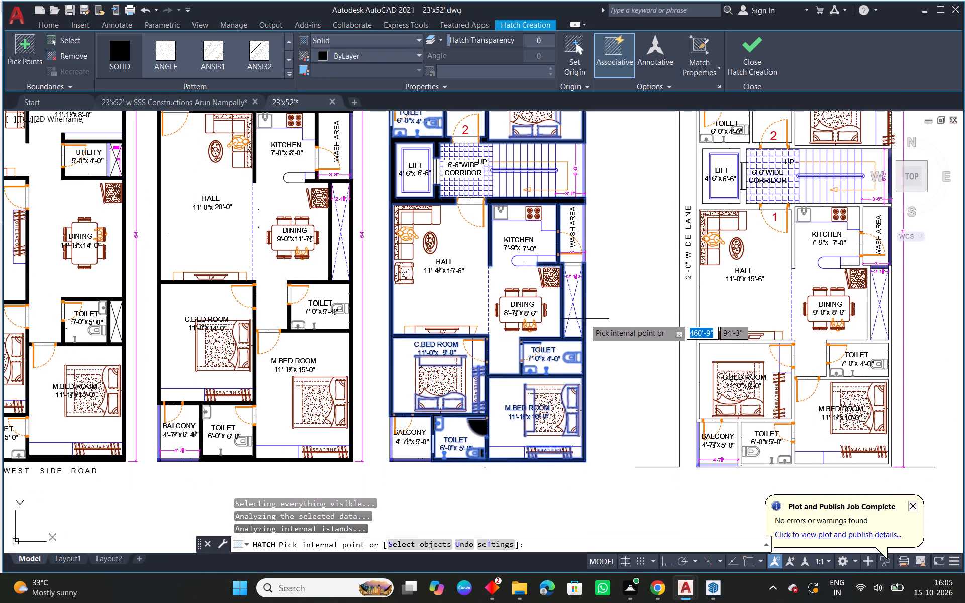
key(Escape)
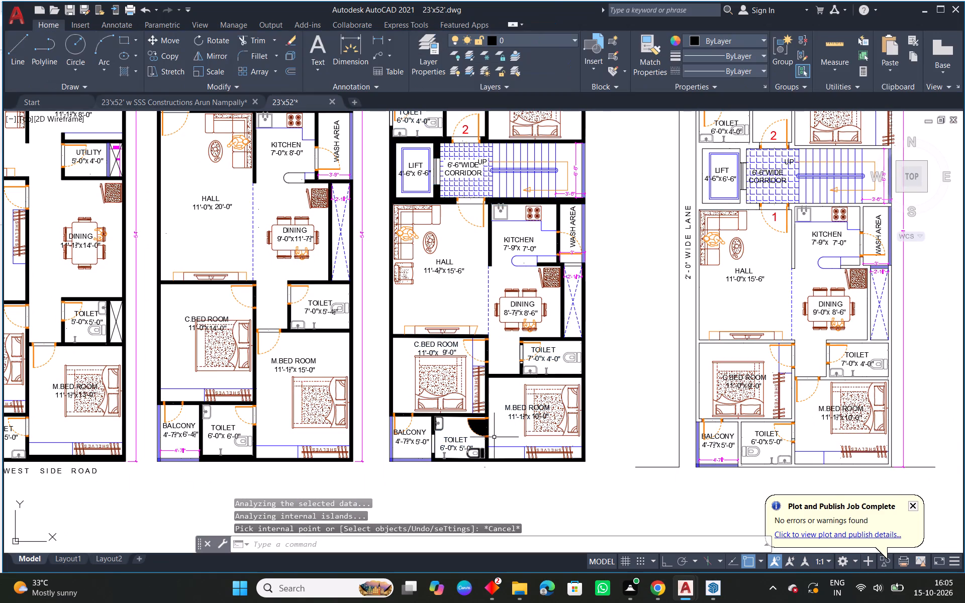
Delete the solid hatch that fills the new plan's walls and the 6'-0"x5'-0" toilet's door swing.
scroll(482, 438, up, 3)
click(472, 408)
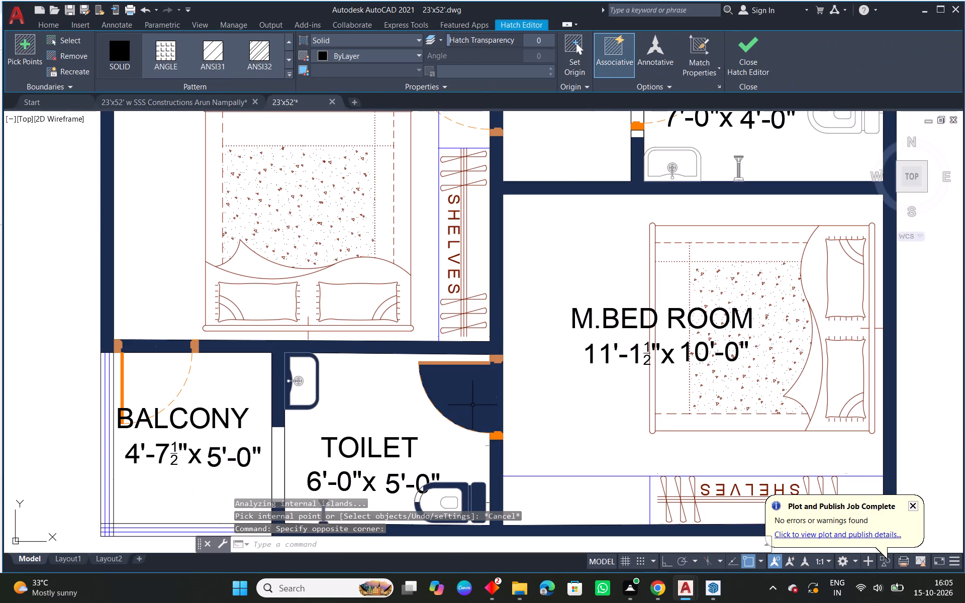
key(Delete)
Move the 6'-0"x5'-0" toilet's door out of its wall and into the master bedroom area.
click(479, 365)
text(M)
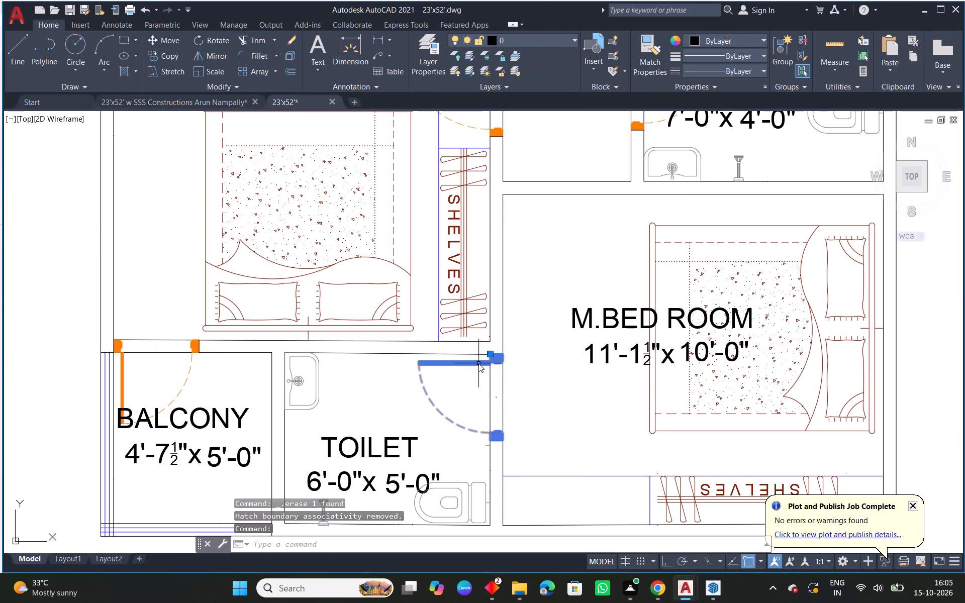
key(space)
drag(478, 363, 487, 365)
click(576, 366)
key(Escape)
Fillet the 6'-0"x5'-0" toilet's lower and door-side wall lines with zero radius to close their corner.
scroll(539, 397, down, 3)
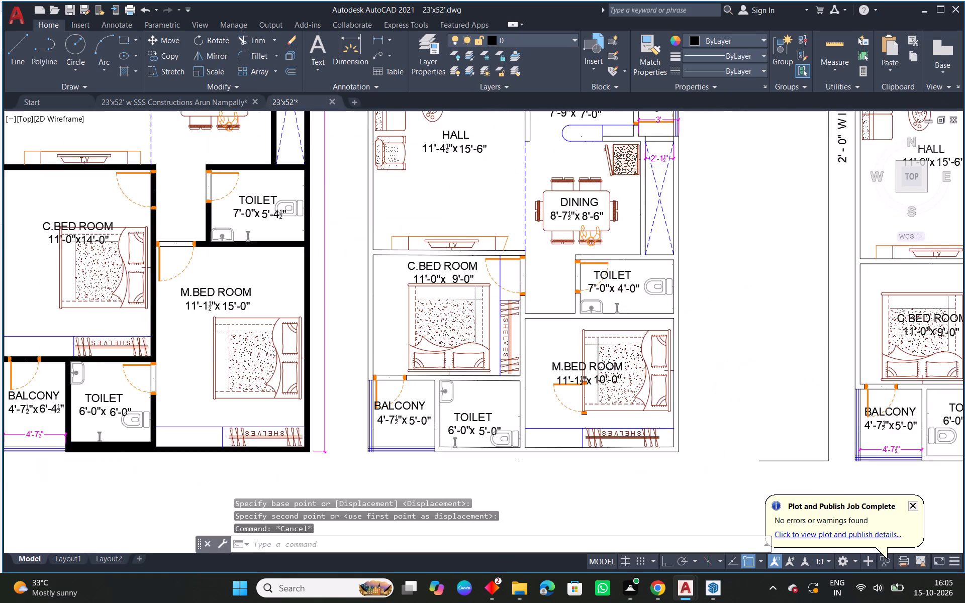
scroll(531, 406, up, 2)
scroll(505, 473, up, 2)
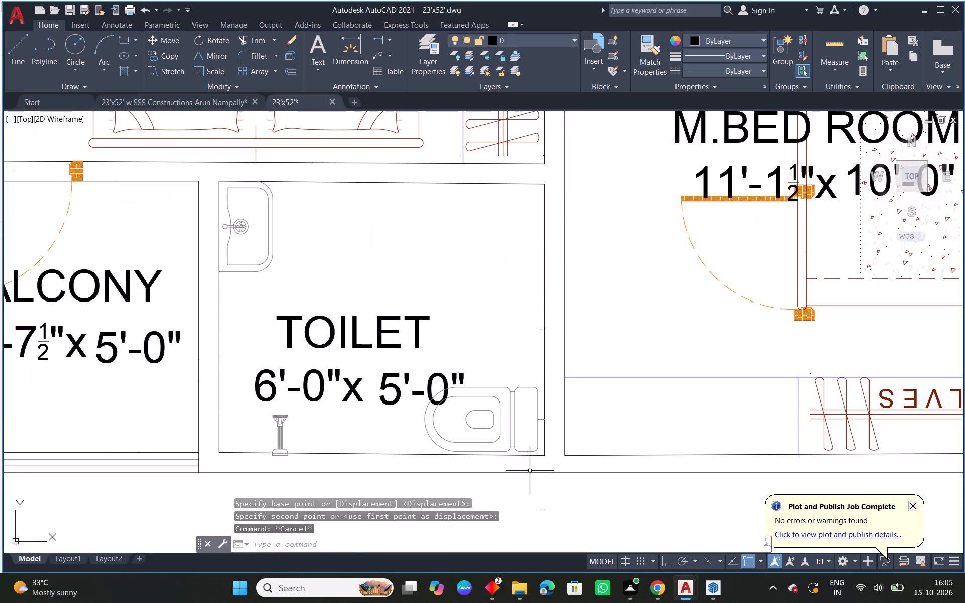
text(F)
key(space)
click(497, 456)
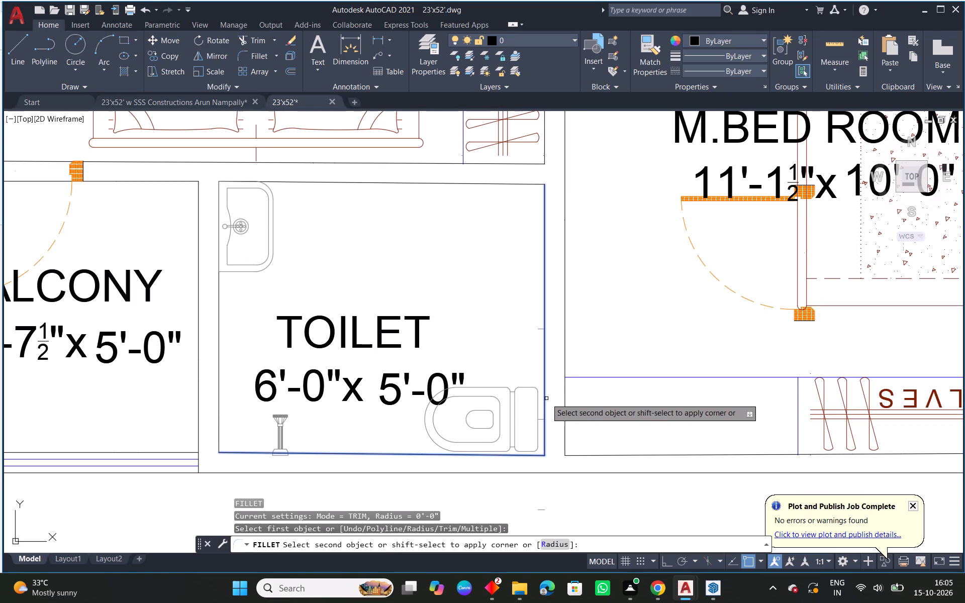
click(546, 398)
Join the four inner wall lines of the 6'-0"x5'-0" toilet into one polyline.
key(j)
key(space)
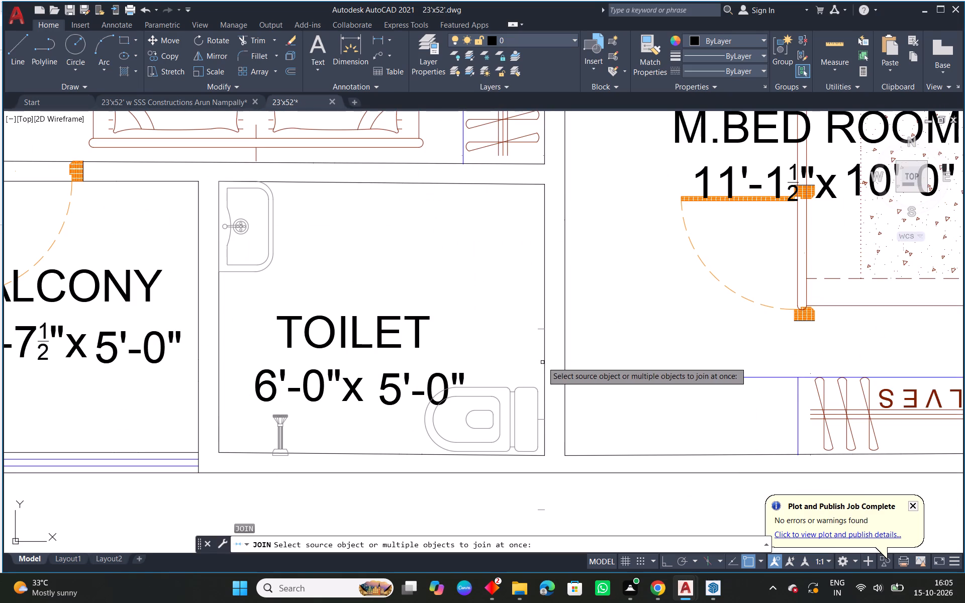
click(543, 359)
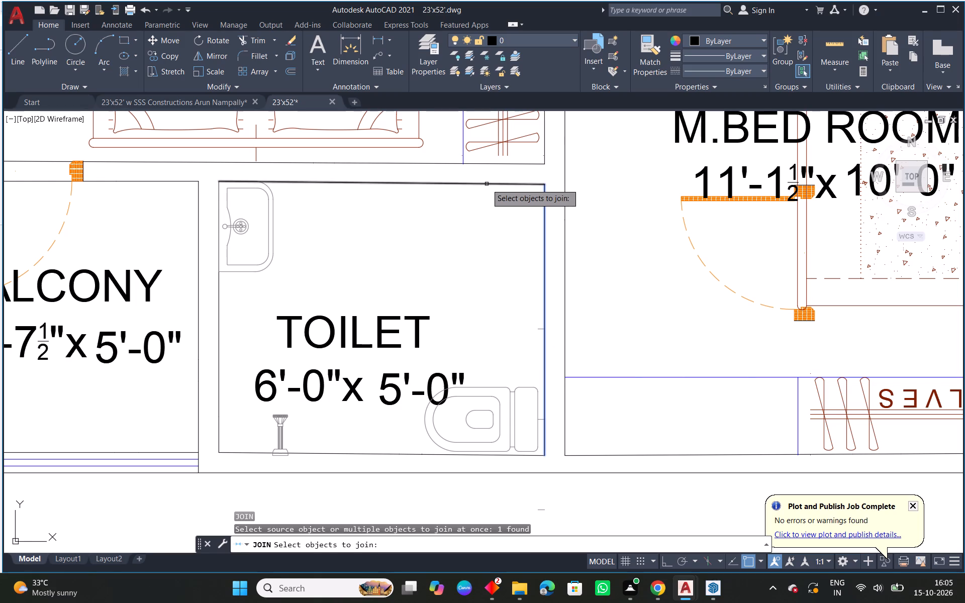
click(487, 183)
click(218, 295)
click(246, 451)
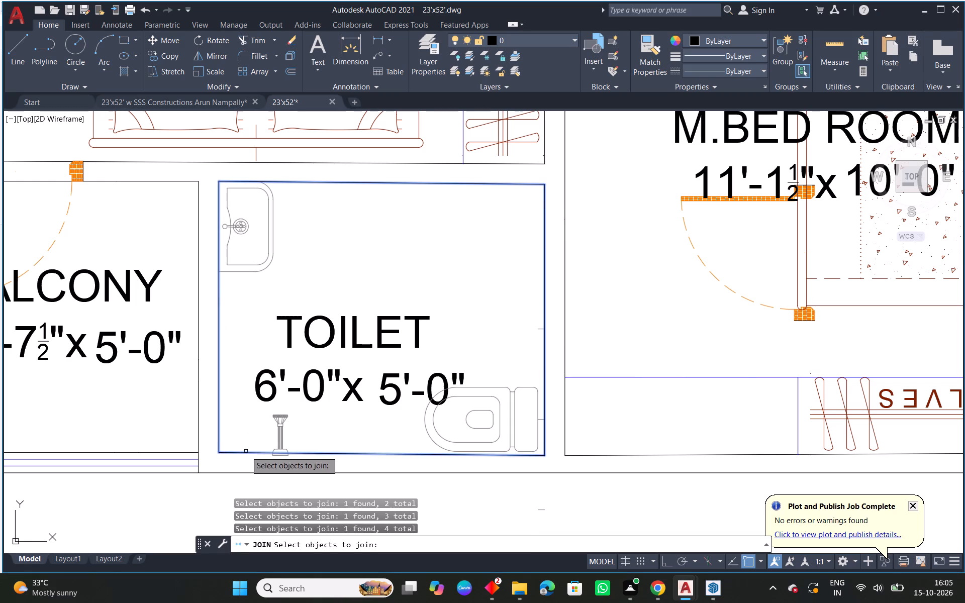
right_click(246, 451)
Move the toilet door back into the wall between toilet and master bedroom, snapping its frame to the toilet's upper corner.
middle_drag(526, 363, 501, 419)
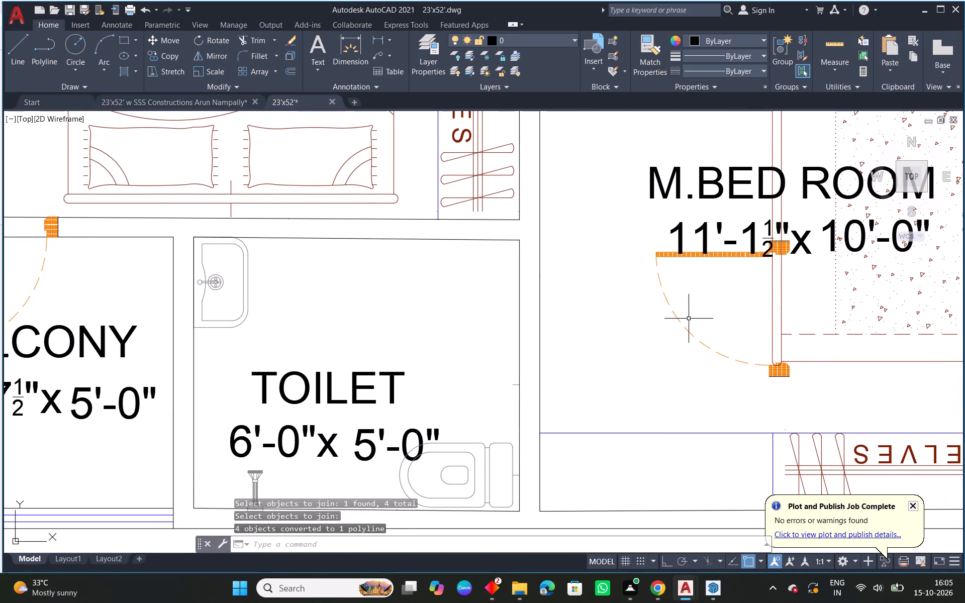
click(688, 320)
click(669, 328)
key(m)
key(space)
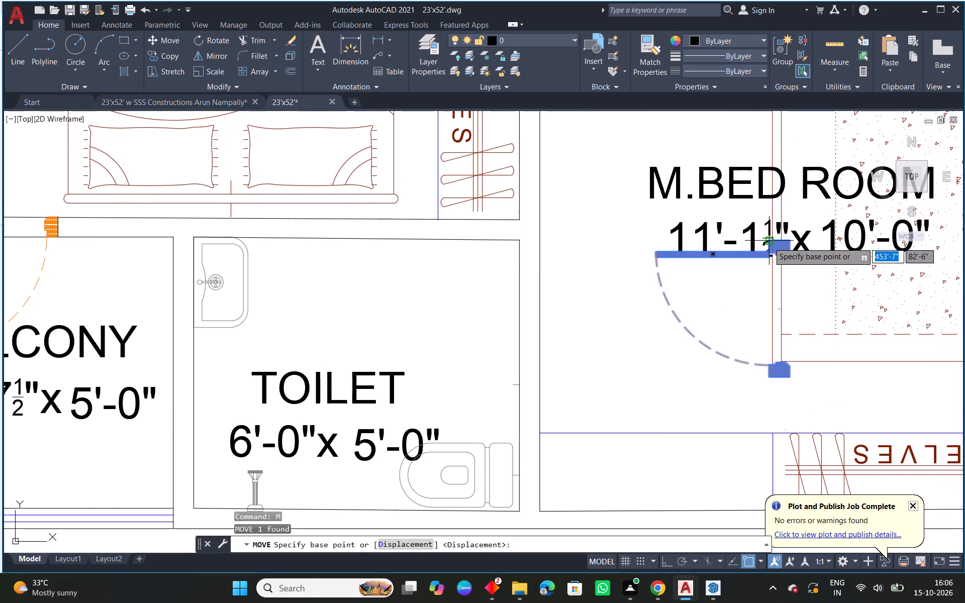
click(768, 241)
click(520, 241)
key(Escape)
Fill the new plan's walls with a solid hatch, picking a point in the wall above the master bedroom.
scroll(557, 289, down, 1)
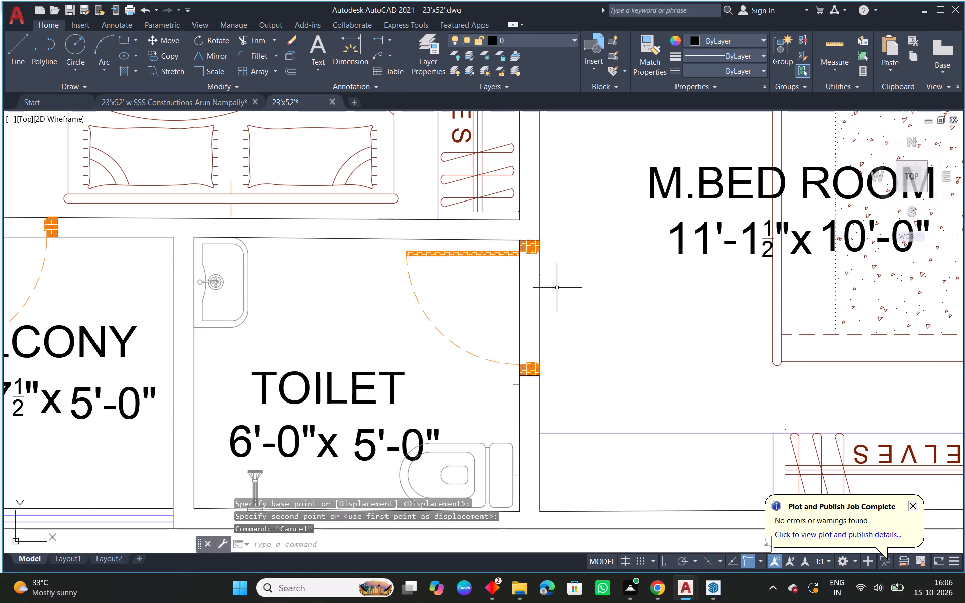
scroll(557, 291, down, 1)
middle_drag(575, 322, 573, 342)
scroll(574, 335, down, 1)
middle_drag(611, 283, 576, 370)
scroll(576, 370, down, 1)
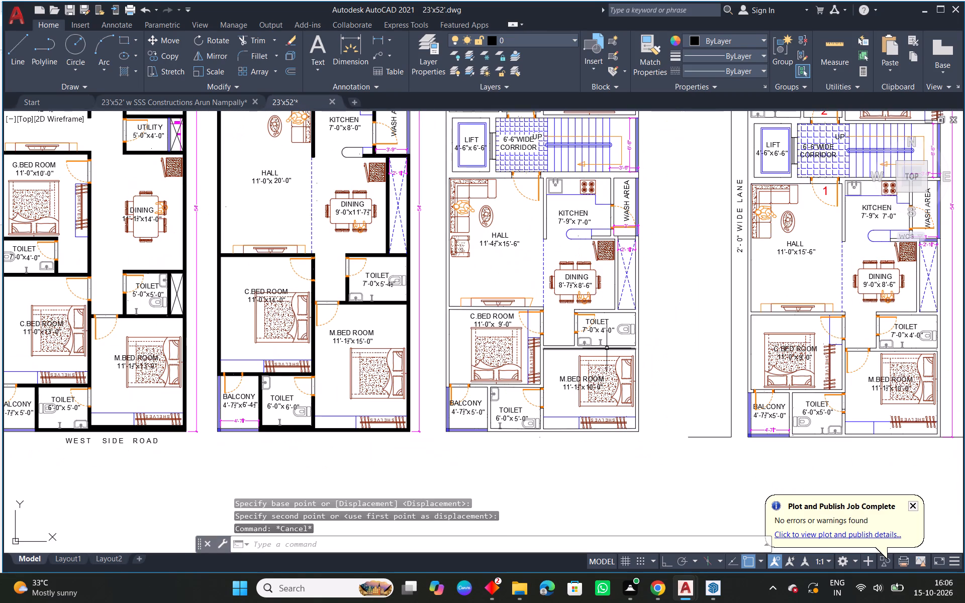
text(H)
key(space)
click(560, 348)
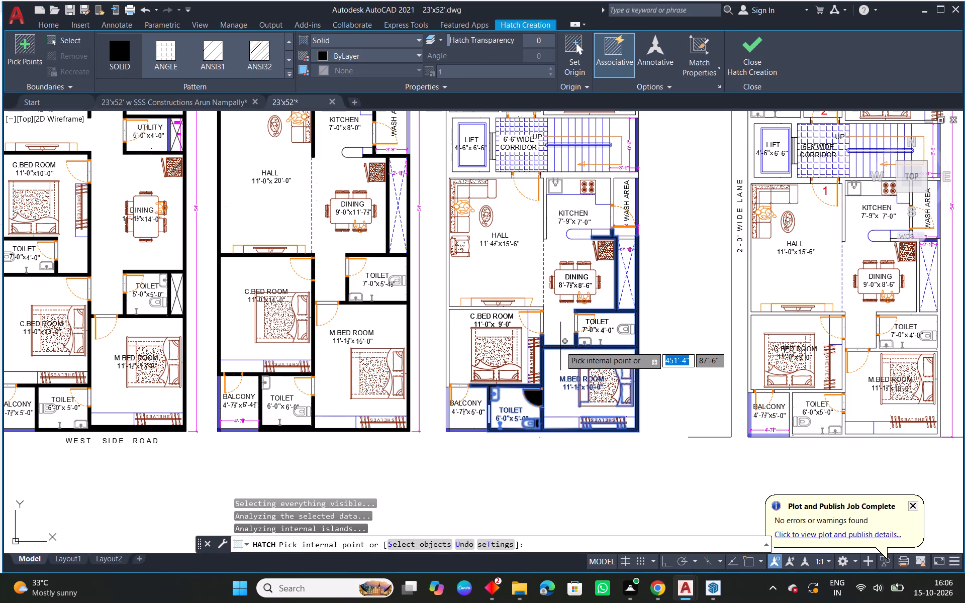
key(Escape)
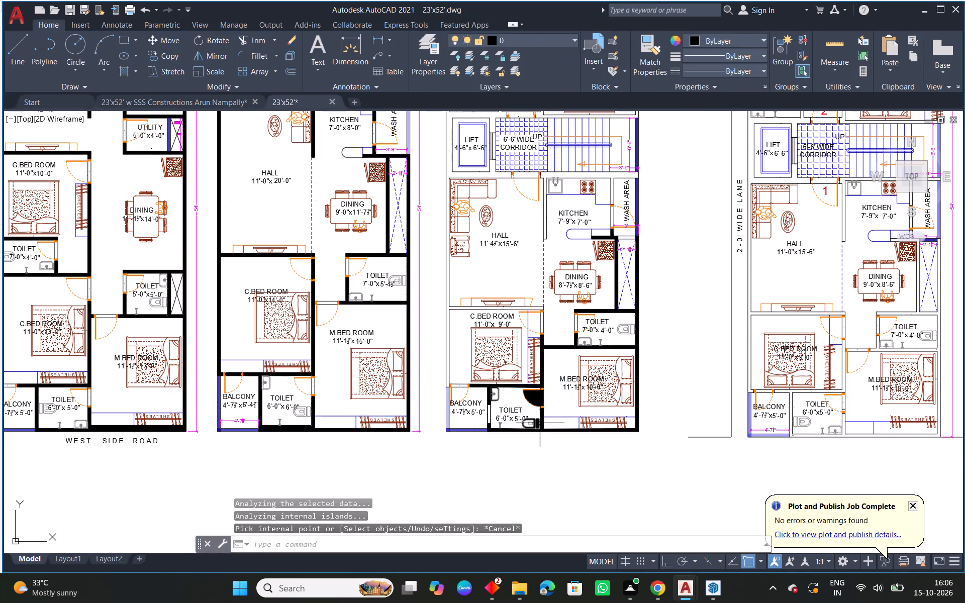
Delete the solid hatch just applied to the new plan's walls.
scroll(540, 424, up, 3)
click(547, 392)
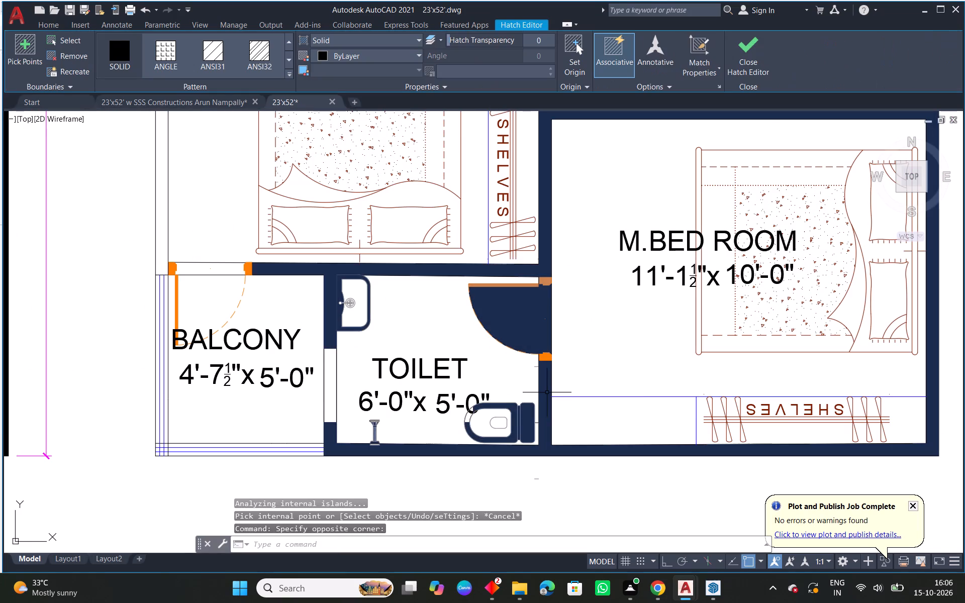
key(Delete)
Redraw the 6'-0"x5'-0" toilet's outline as a rectangle reaching the master bedroom's wall line, and delete the old joined outline.
scroll(350, 309, up, 2)
scroll(375, 310, down, 1)
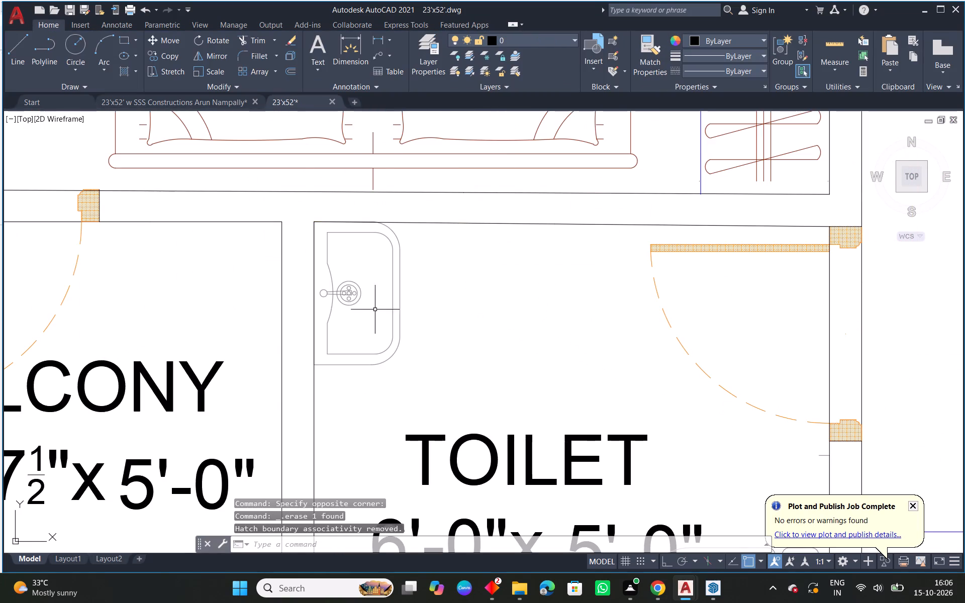
scroll(376, 310, down, 1)
middle_drag(510, 350, 506, 322)
text(REC)
key(space)
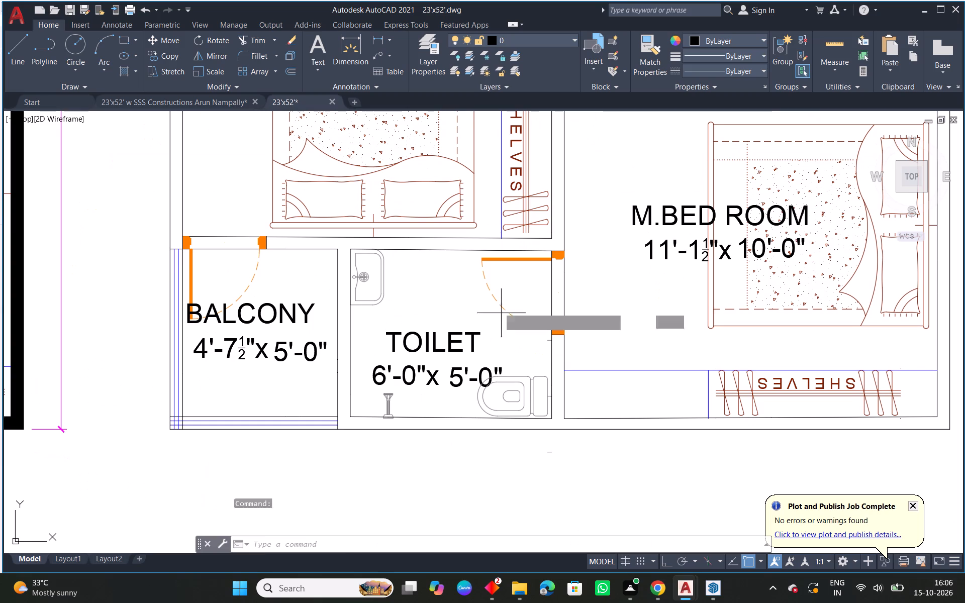
click(347, 249)
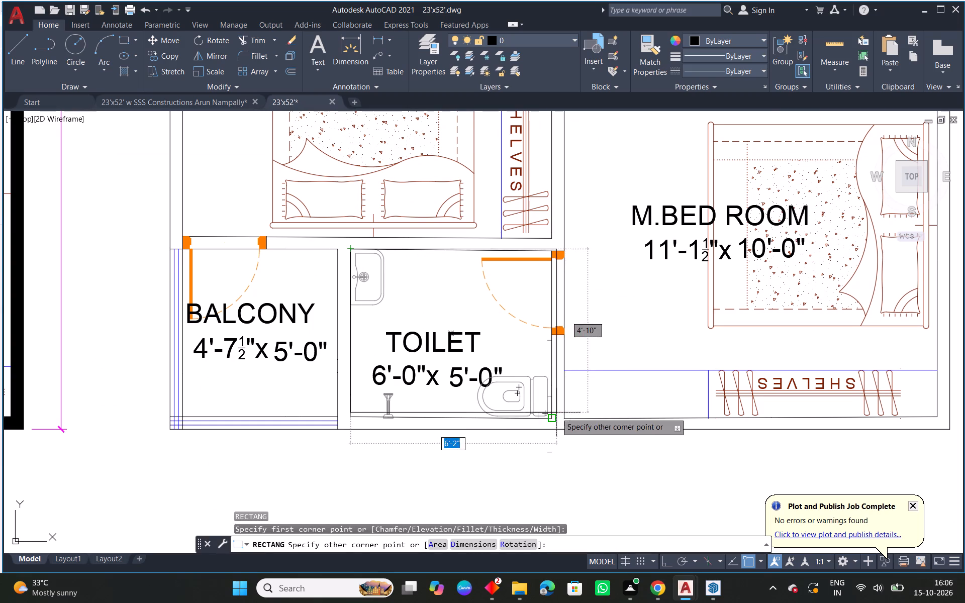
click(561, 417)
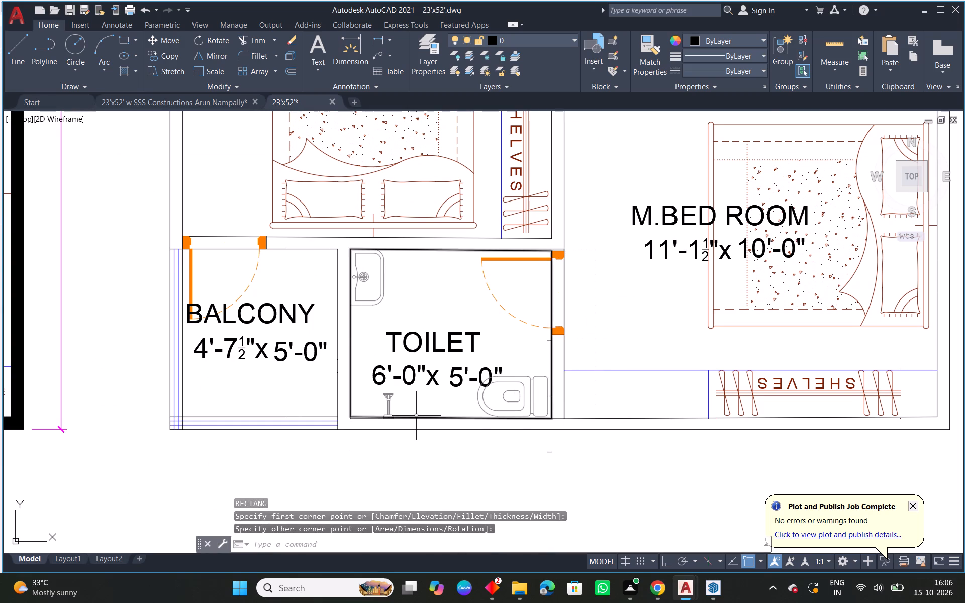
click(416, 416)
key(Delete)
Draw a vertical line from the C.Bed room's lower corner down to the toilet's lower wall line as its door-side wall face.
scroll(434, 426, up, 2)
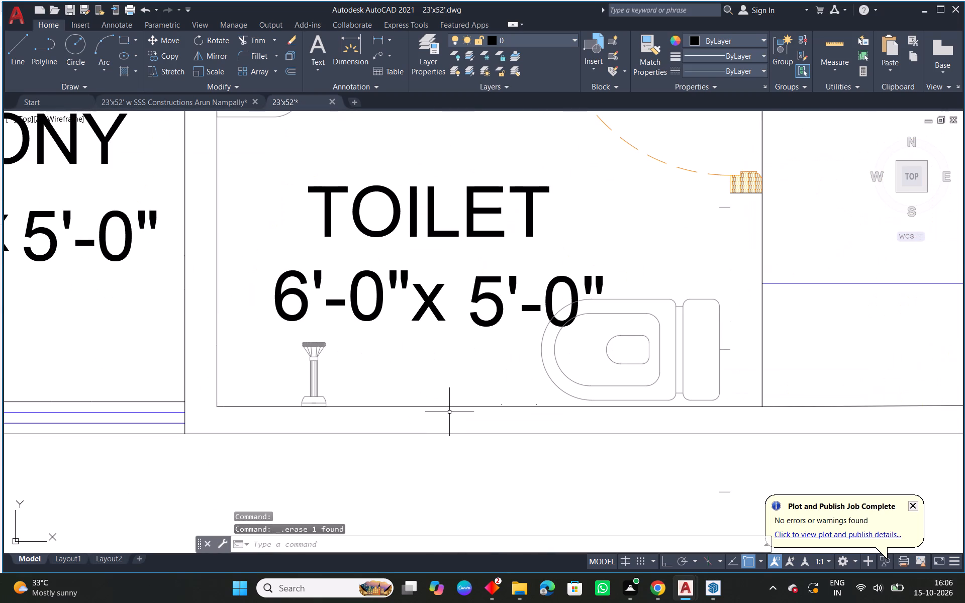
scroll(443, 406, down, 1)
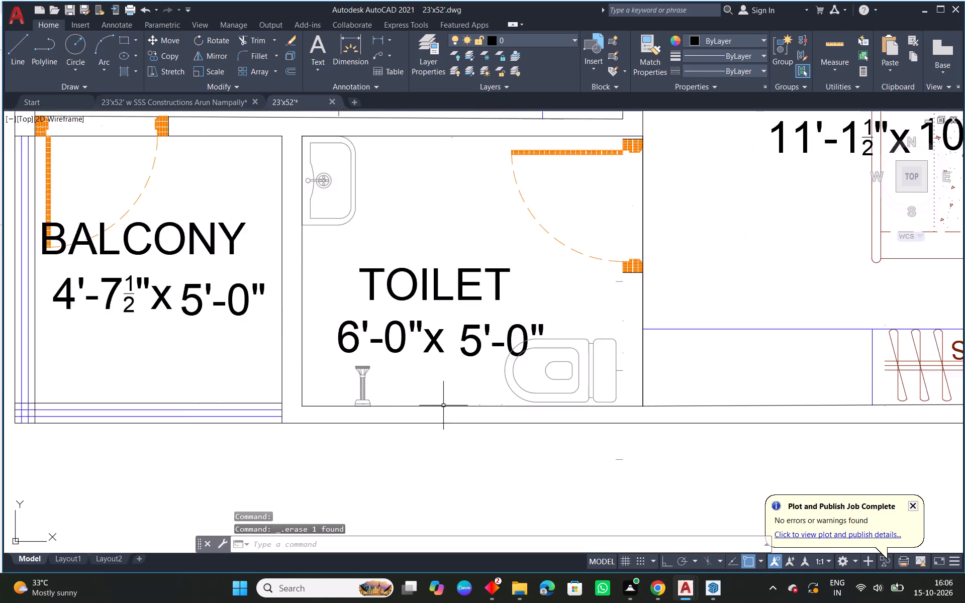
scroll(443, 406, down, 1)
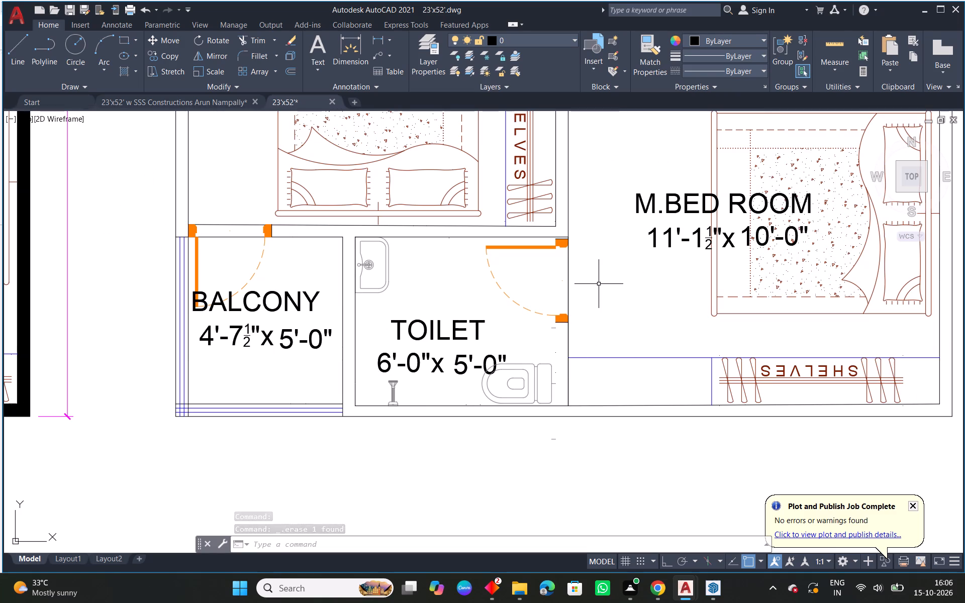
key(l)
key(space)
click(552, 225)
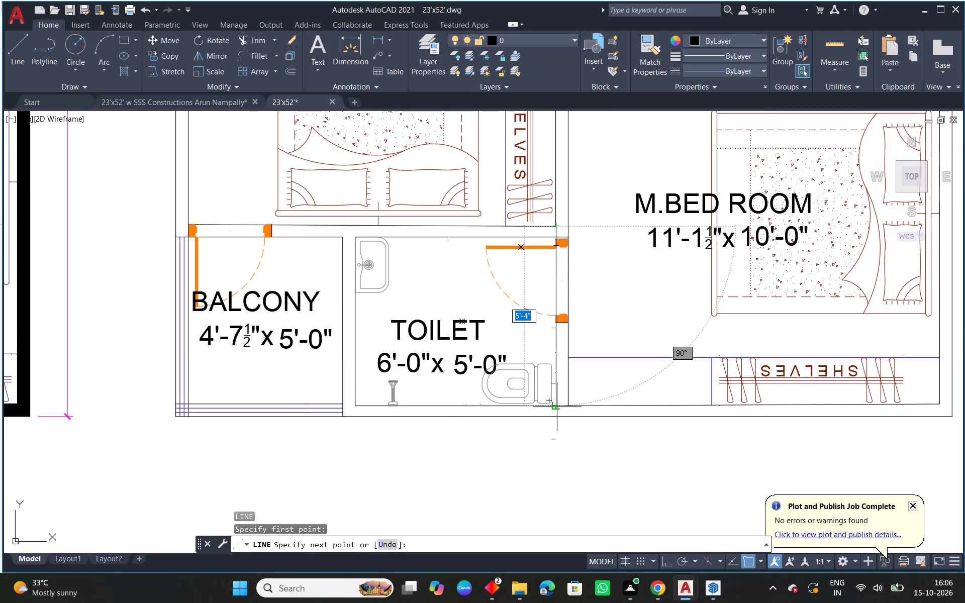
click(557, 408)
key(Escape)
Trim the lower line segments crossing the wall between the 6'-0"x5'-0" toilet and the master bedroom.
scroll(563, 396, up, 1)
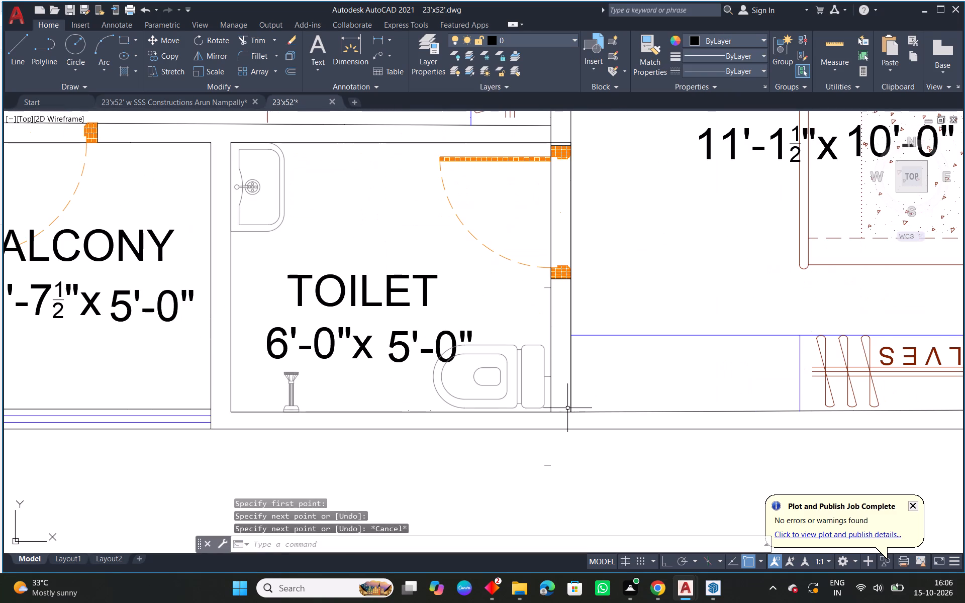
key(t)
key(r)
key(space)
key(space)
click(562, 413)
key(Escape)
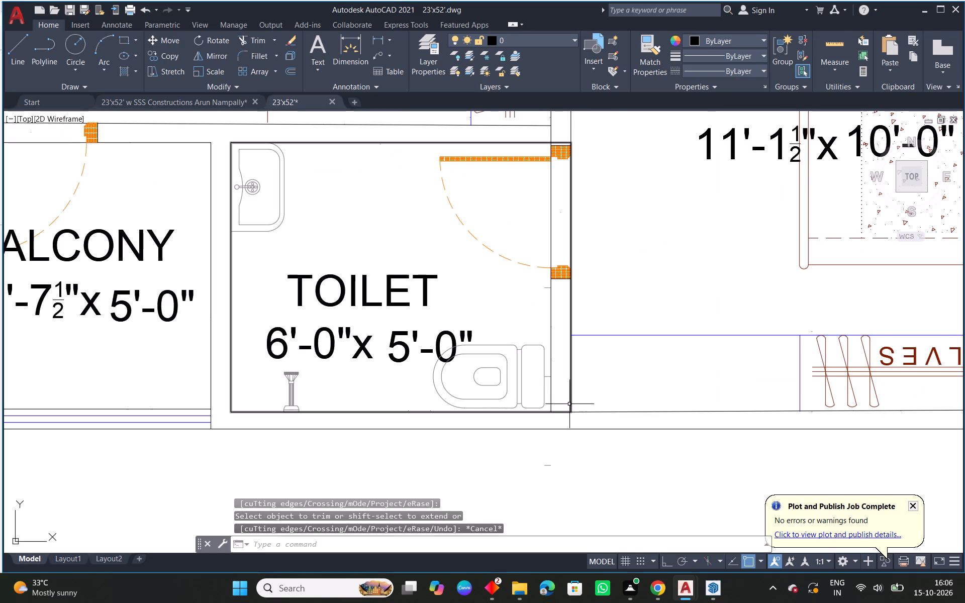
key(Escape)
text(TR)
key(space)
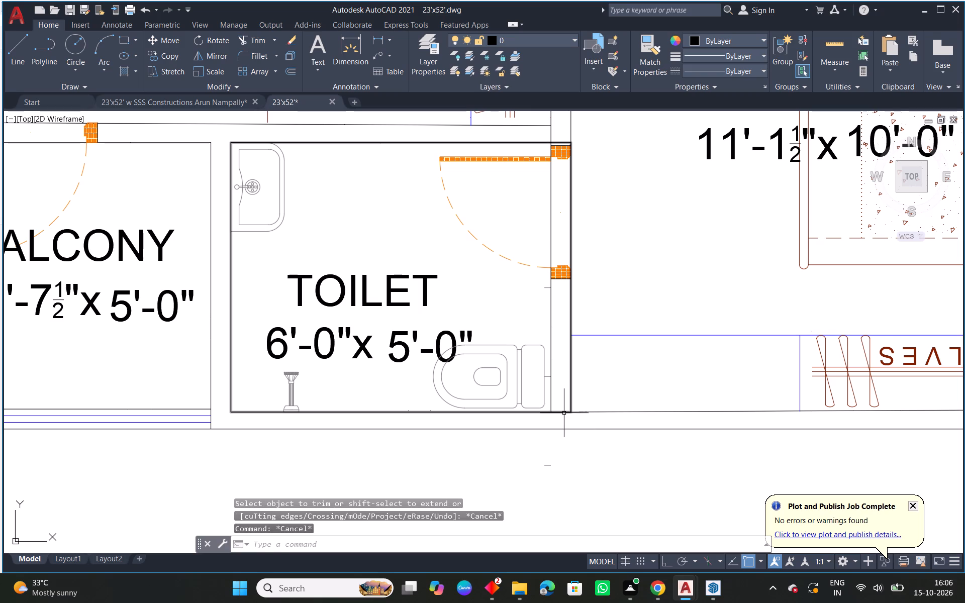
key(space)
click(563, 413)
key(Escape)
scroll(560, 400, down, 1)
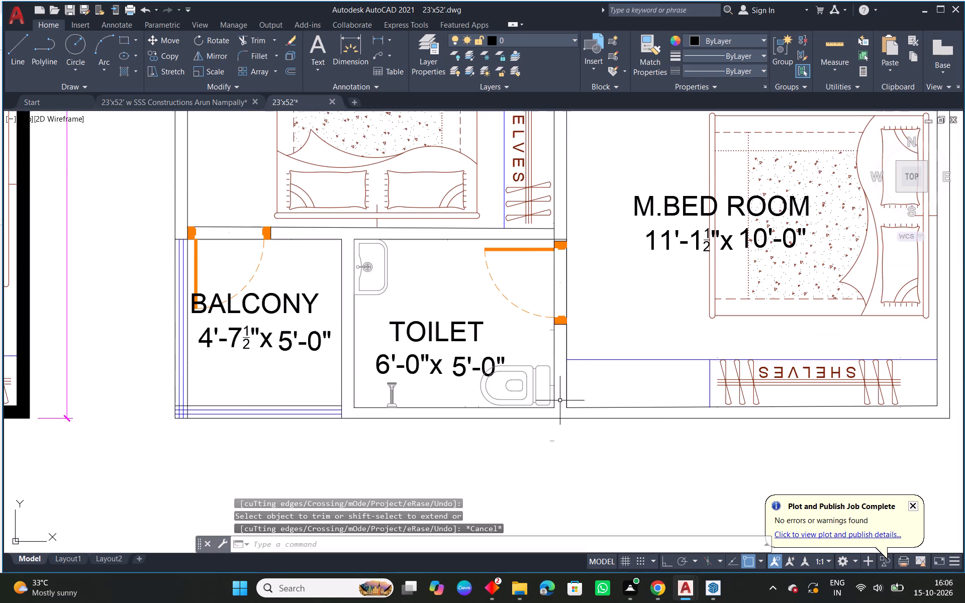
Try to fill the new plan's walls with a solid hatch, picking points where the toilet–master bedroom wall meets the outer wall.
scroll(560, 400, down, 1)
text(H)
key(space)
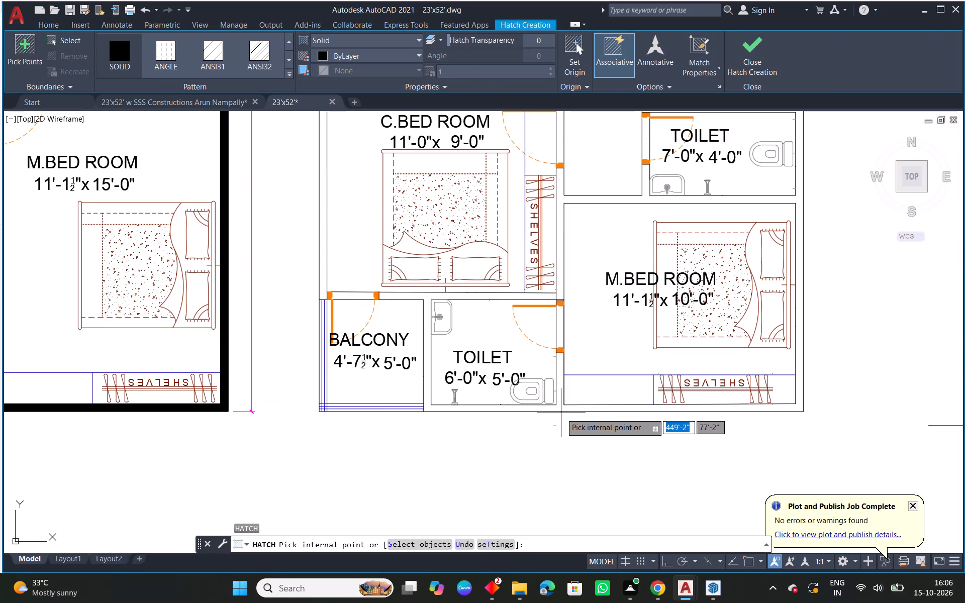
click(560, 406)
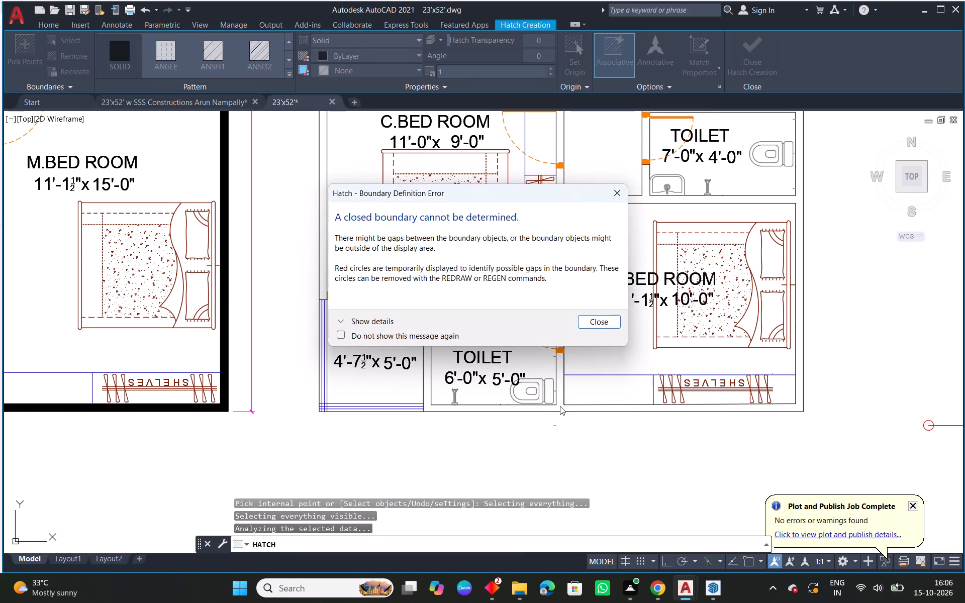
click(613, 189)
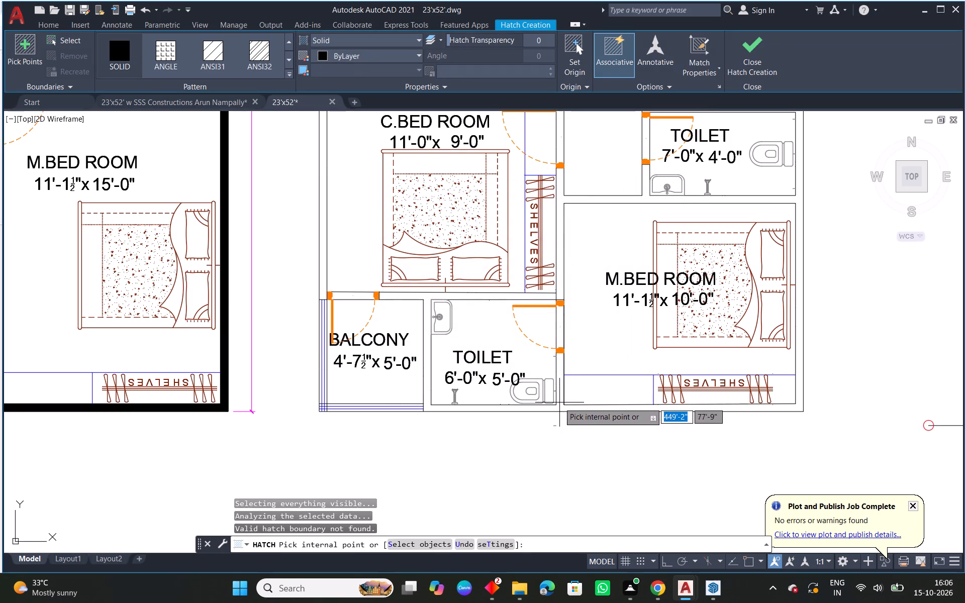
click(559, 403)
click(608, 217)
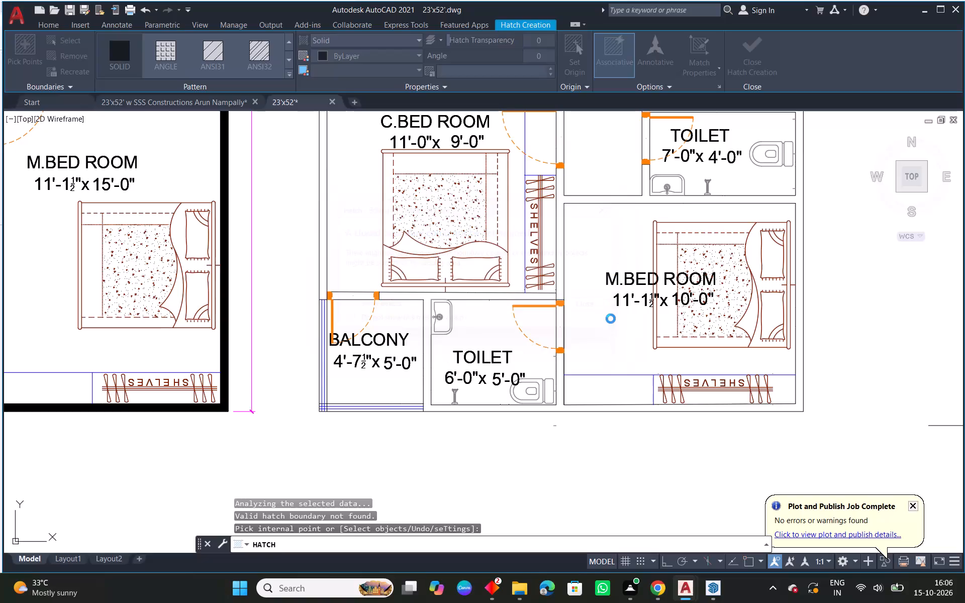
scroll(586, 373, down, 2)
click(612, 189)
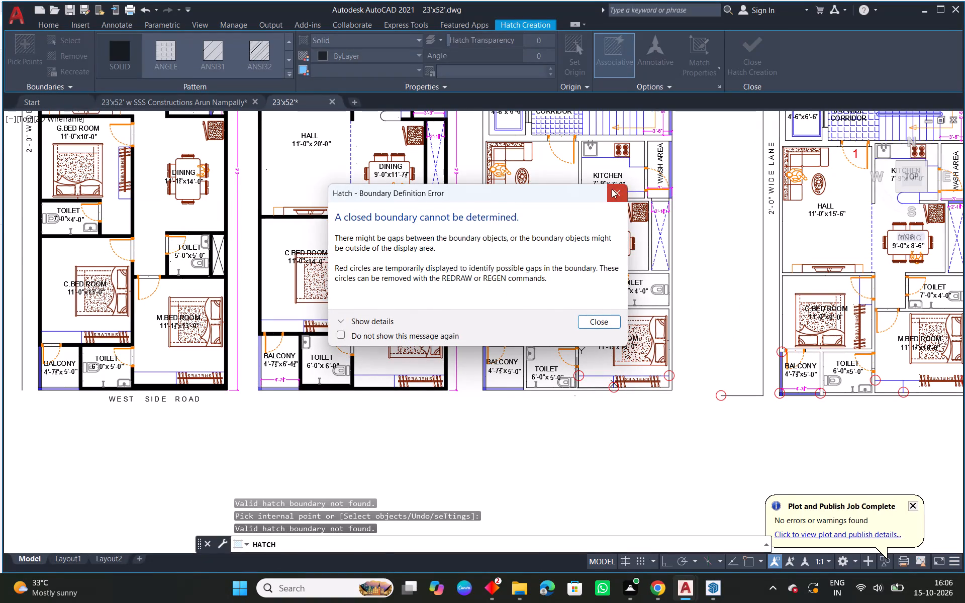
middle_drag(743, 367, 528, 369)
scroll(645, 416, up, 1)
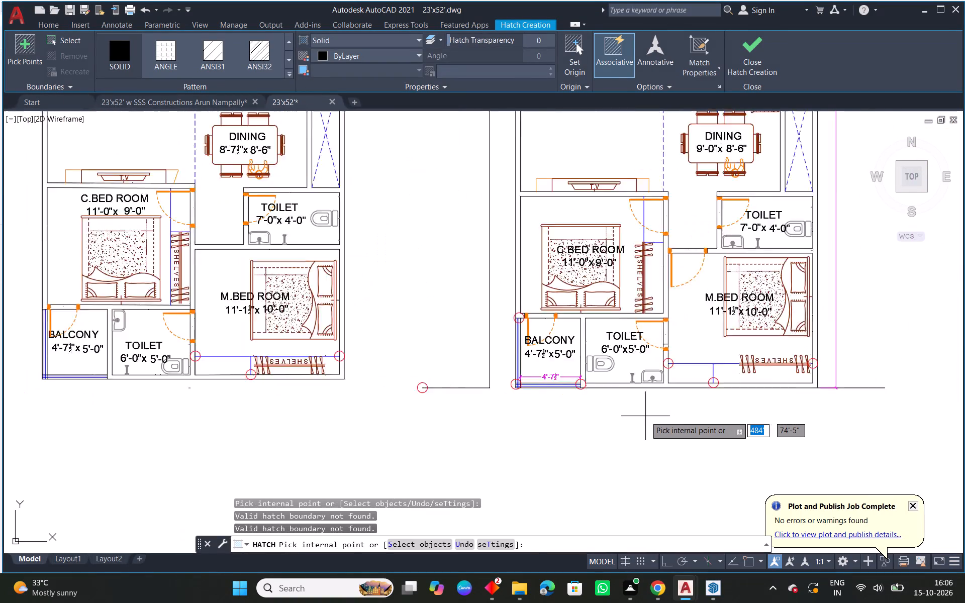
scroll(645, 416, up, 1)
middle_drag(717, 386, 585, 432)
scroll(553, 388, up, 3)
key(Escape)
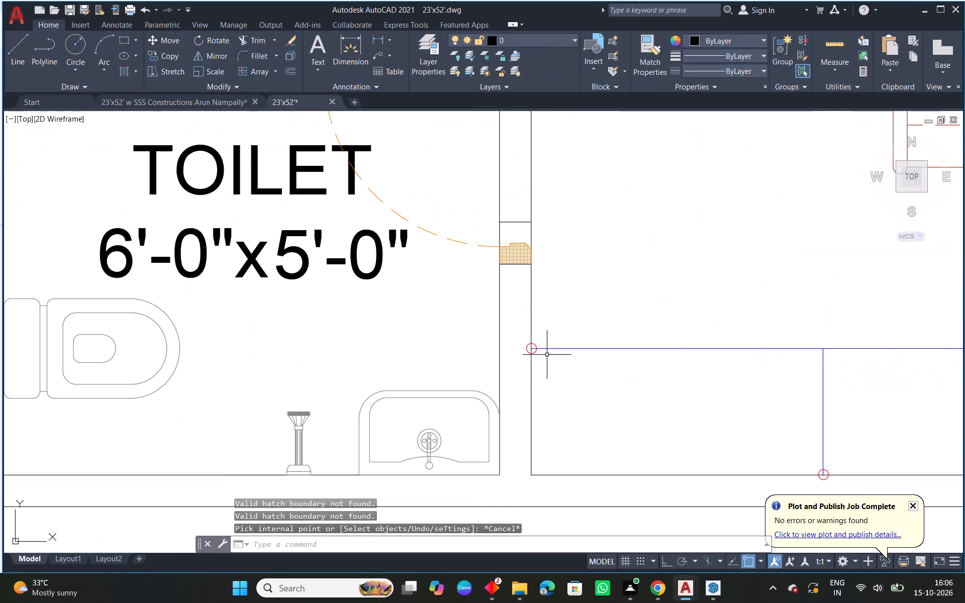
Extend the master bedroom's shelf line across the wall to the 6'-0"x5'-0" toilet's wall line.
scroll(551, 362, down, 3)
scroll(560, 376, up, 1)
text(EX)
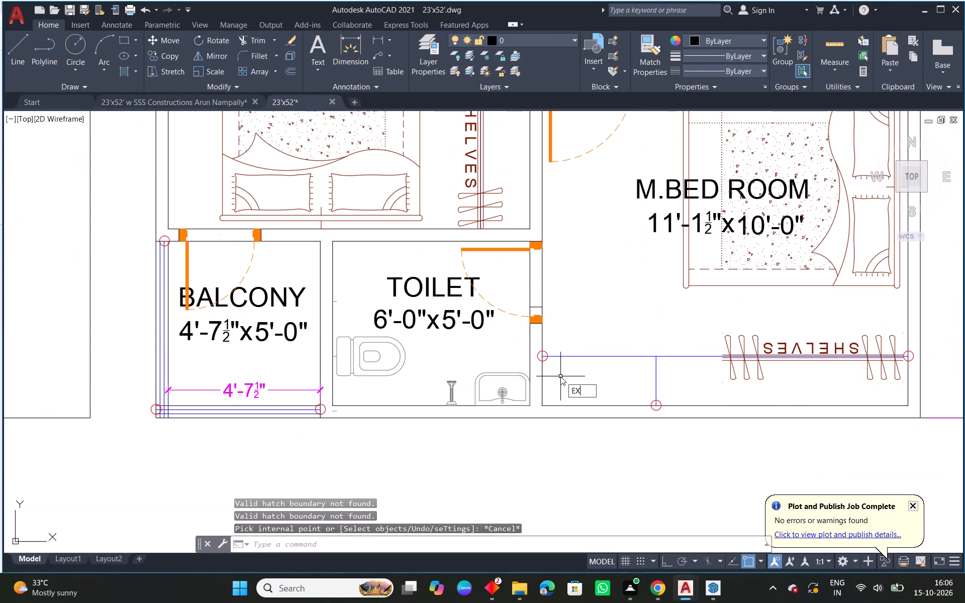
key(space)
drag(569, 375, 554, 331)
key(Escape)
scroll(541, 358, up, 2)
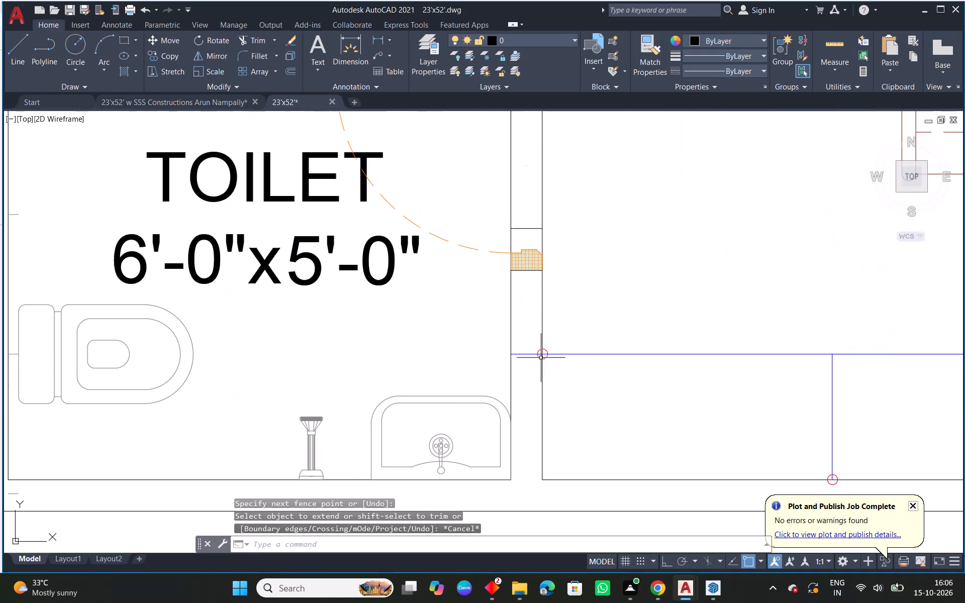
scroll(531, 358, down, 2)
key(e)
key(x)
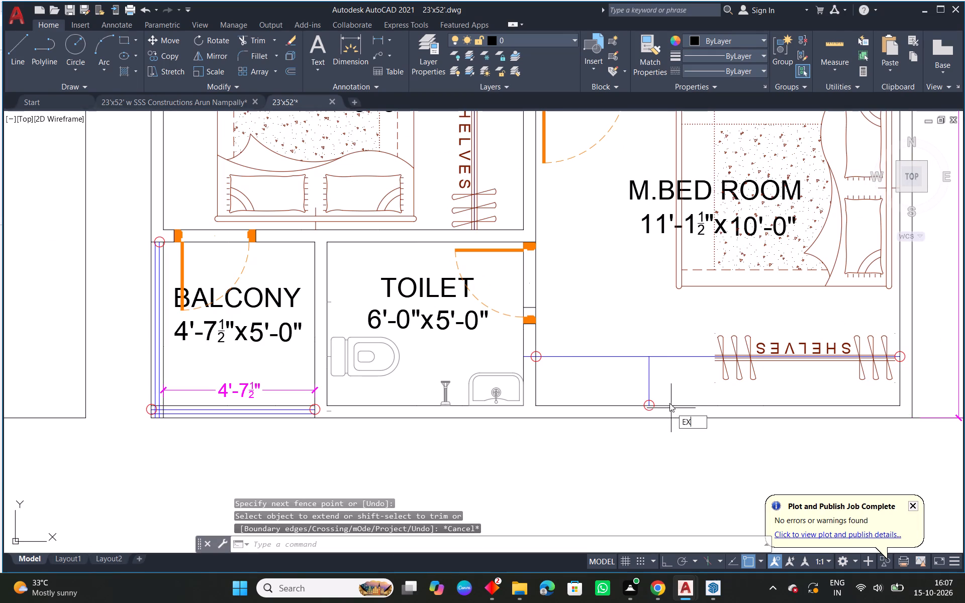
key(space)
drag(664, 381, 596, 378)
Try to extend the balcony's lower and outer-side edge lines to the adjoining walls.
scroll(274, 410, up, 1)
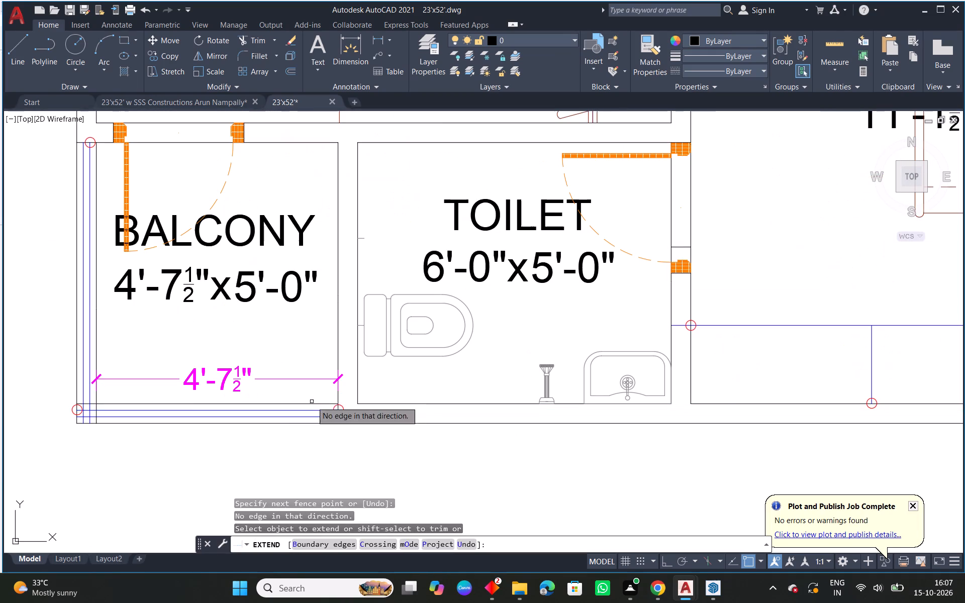
drag(330, 386, 321, 437)
middle_drag(231, 379, 249, 392)
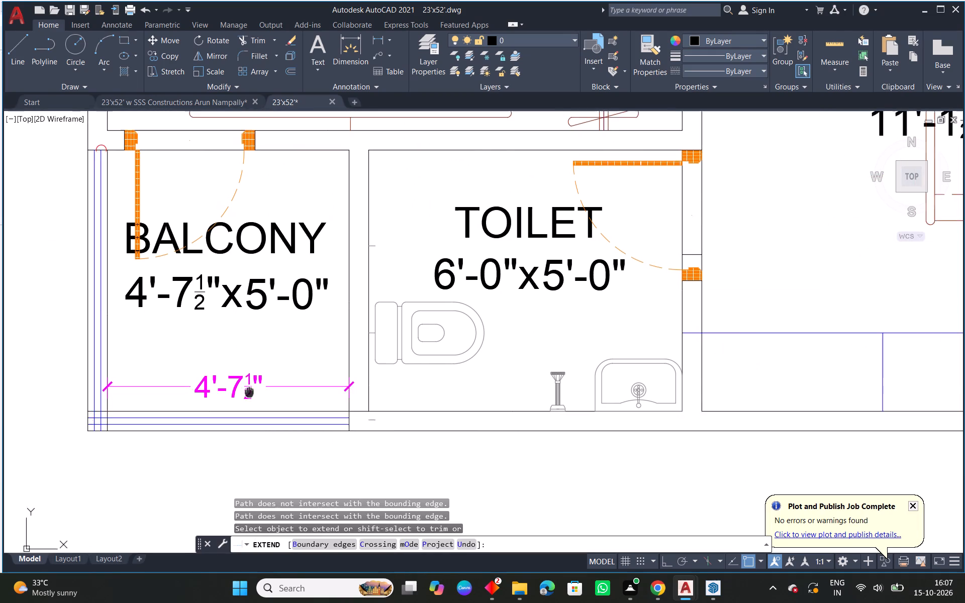
middle_drag(249, 392, 407, 451)
scroll(277, 237, up, 2)
drag(277, 230, 169, 199)
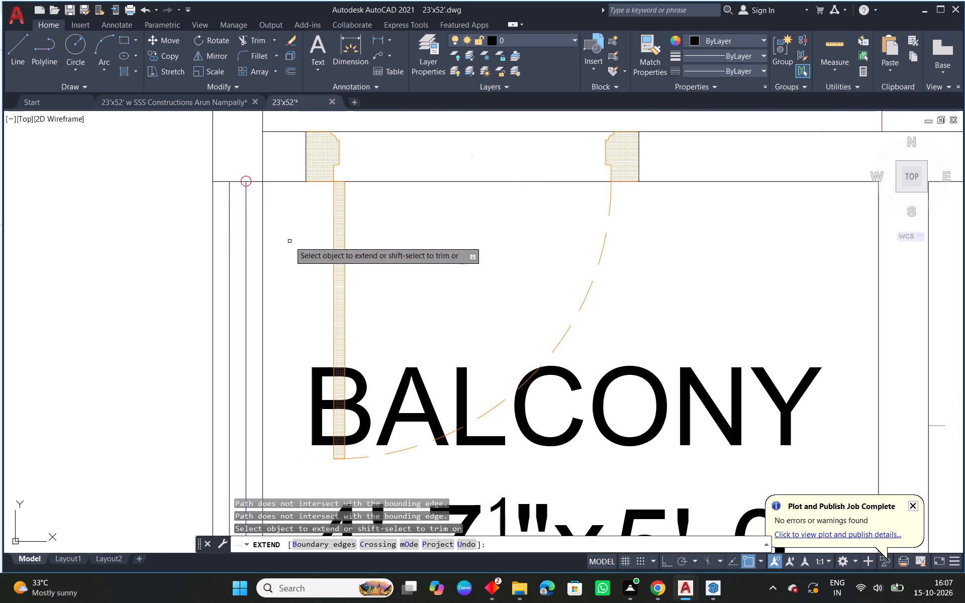
scroll(291, 243, down, 2)
middle_drag(310, 324, 313, 206)
scroll(304, 363, up, 2)
drag(263, 376, 258, 427)
key(Escape)
Solid-hatch the new plan's lower walls, picking the outer wall beside the 7'-0"x4'-0" toilet, the balcony–toilet wall junction and the C.Bed room's outer wall.
scroll(434, 378, down, 3)
middle_drag(665, 352, 492, 398)
scroll(491, 398, down, 1)
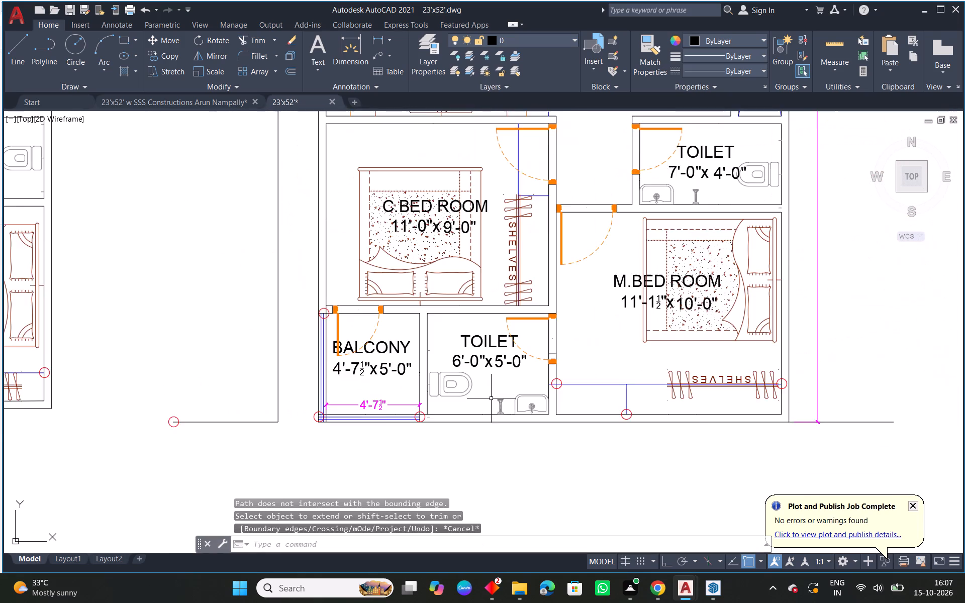
scroll(491, 398, down, 1)
middle_drag(556, 308, 502, 404)
key(h)
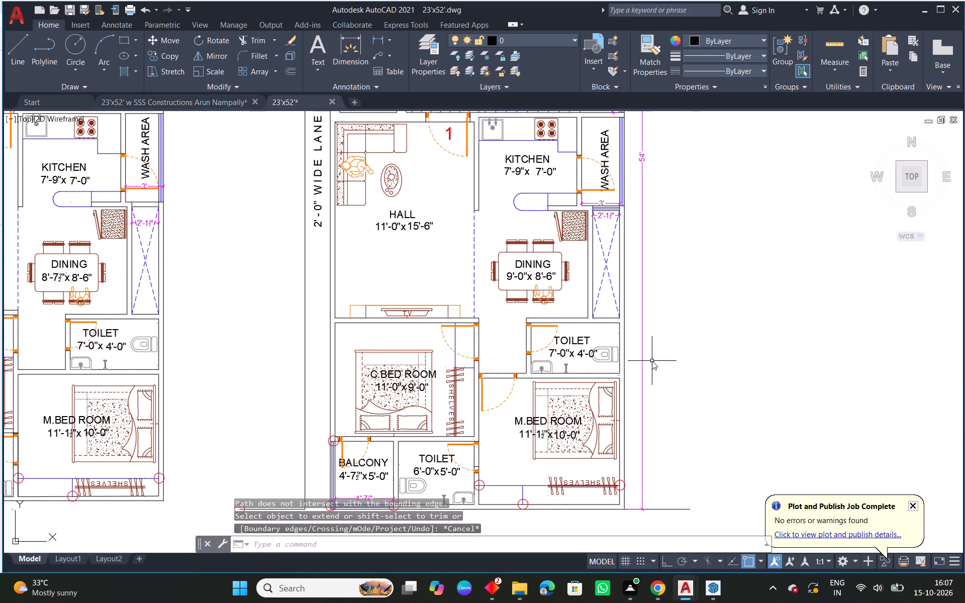
key(space)
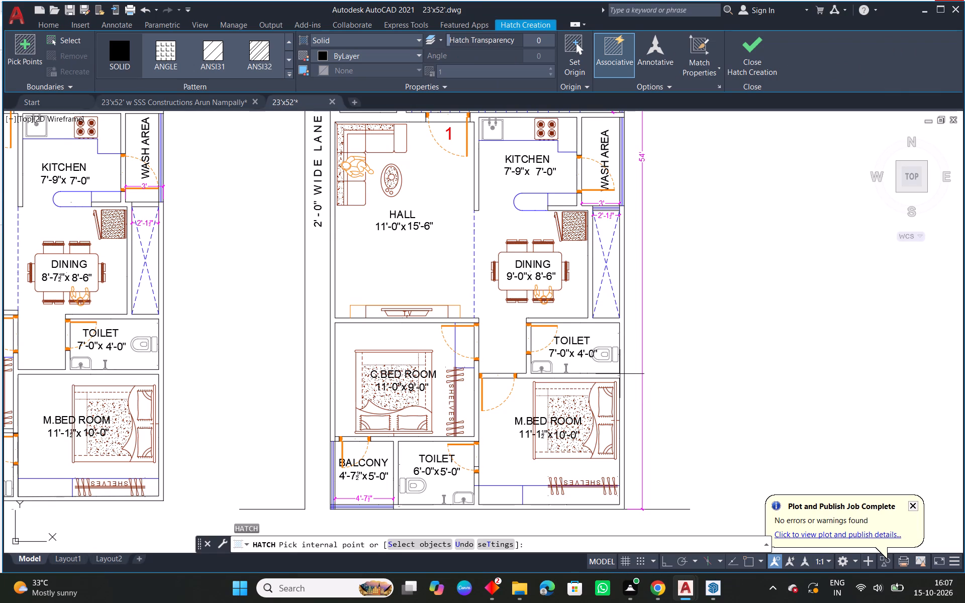
click(621, 336)
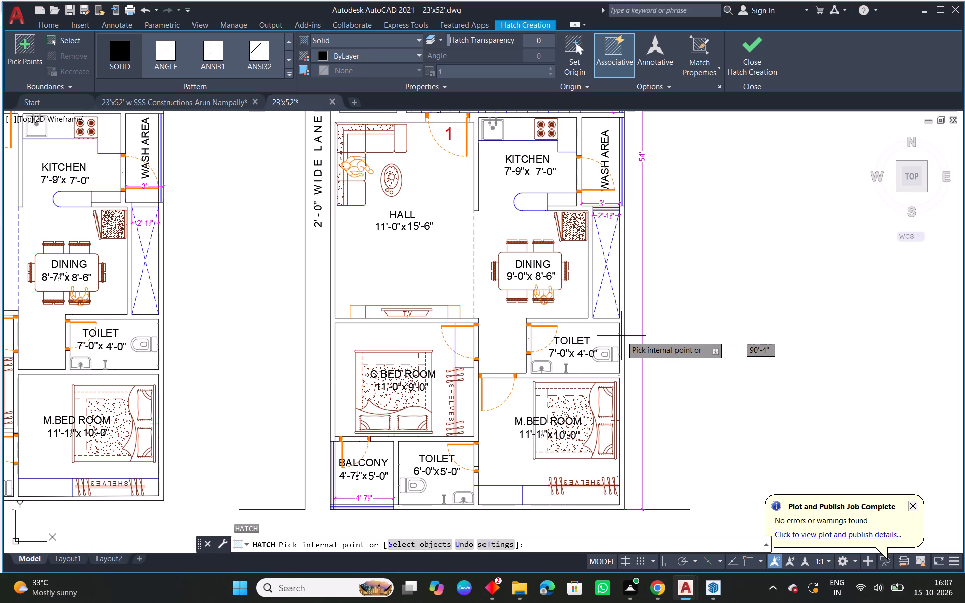
click(621, 336)
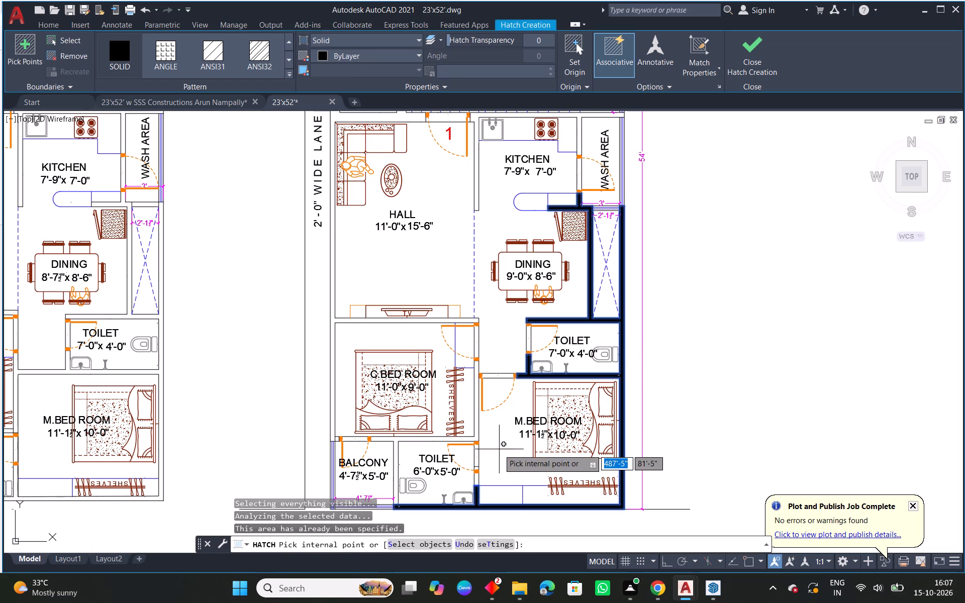
middle_drag(473, 449, 625, 291)
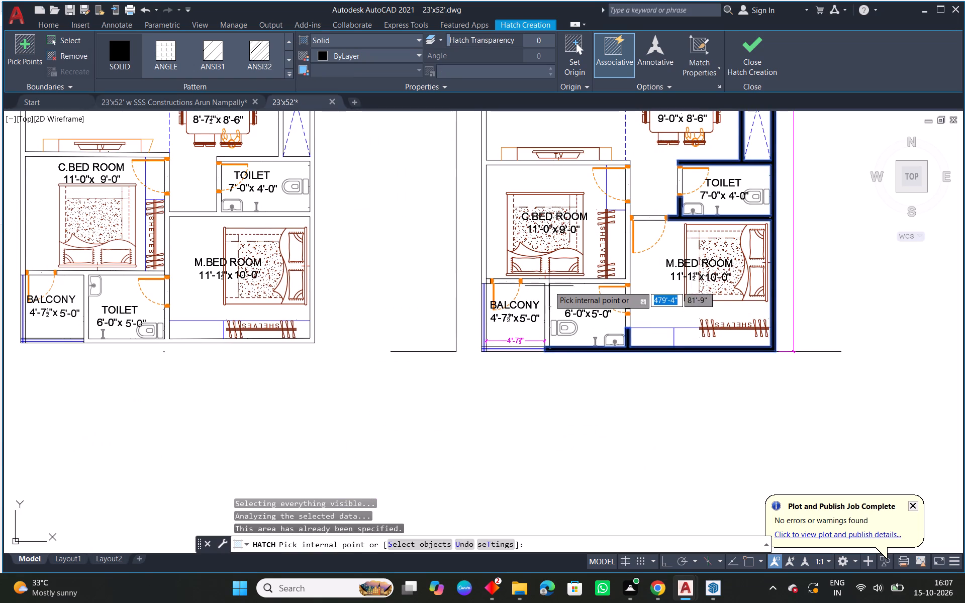
click(547, 282)
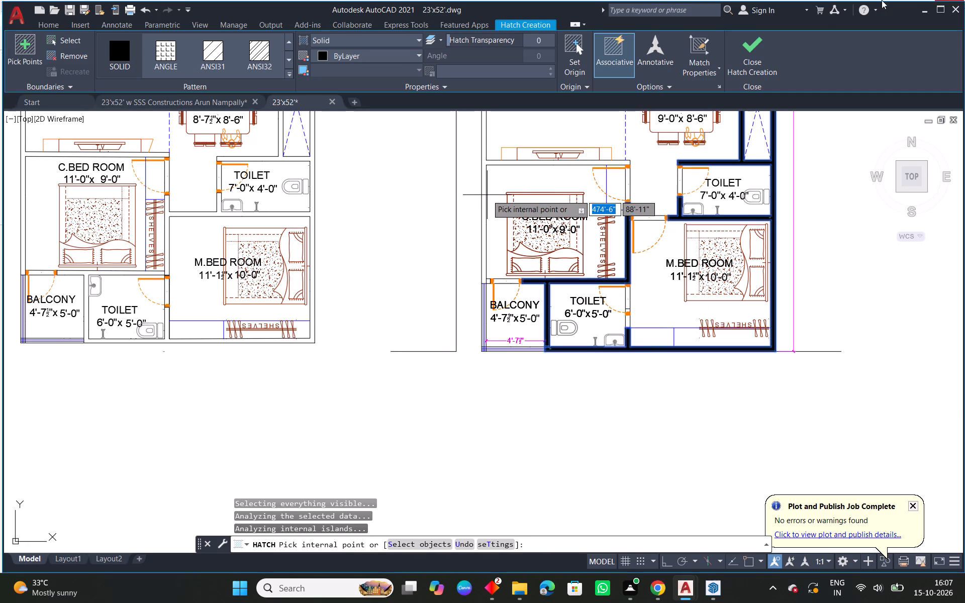
click(483, 195)
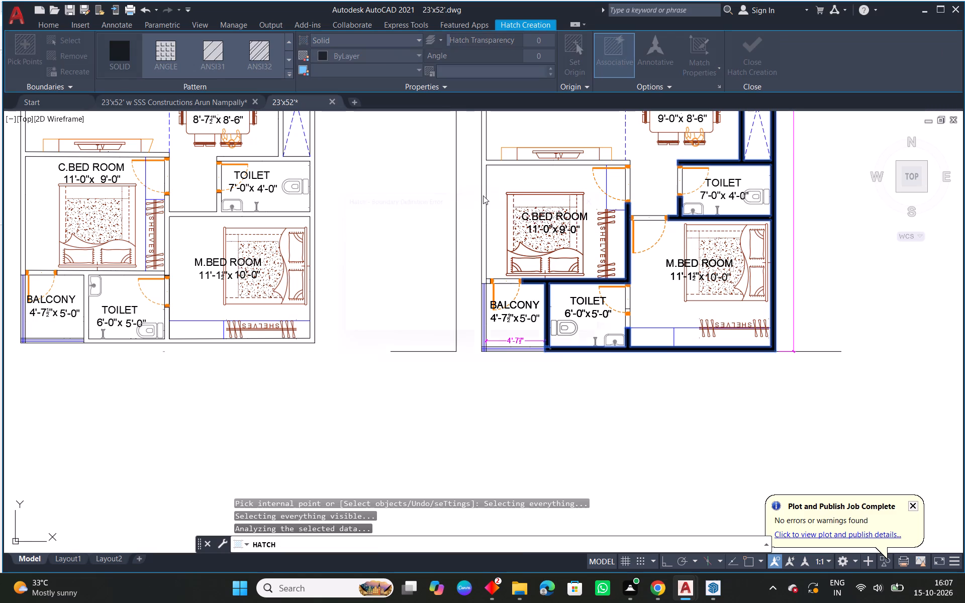
click(613, 199)
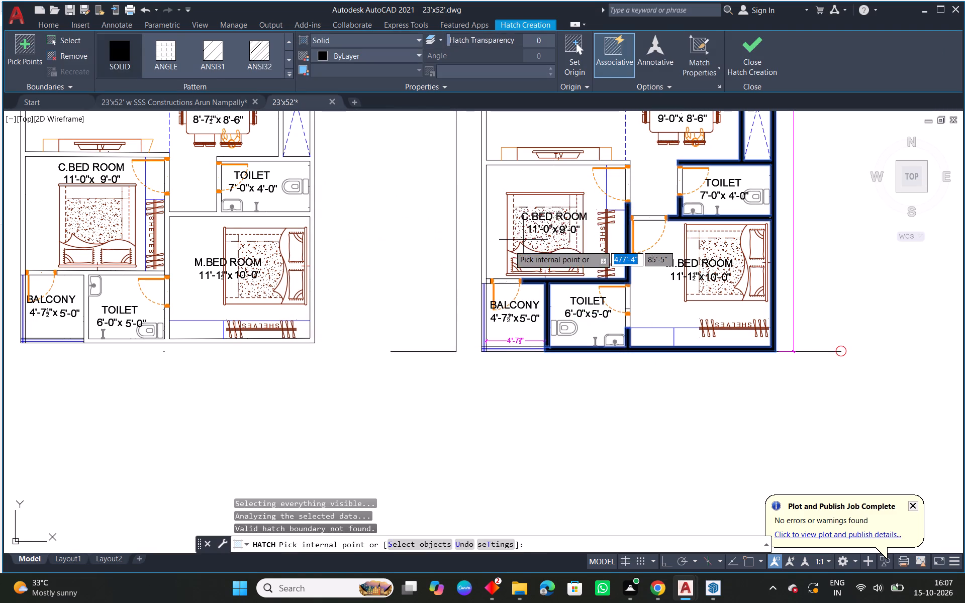
Add the outer wall above the upper kitchen and the lower kitchen–wash area wall to the solid hatch, and finish it.
middle_drag(507, 247, 475, 401)
scroll(474, 403, down, 1)
scroll(584, 209, up, 1)
middle_drag(612, 218, 612, 220)
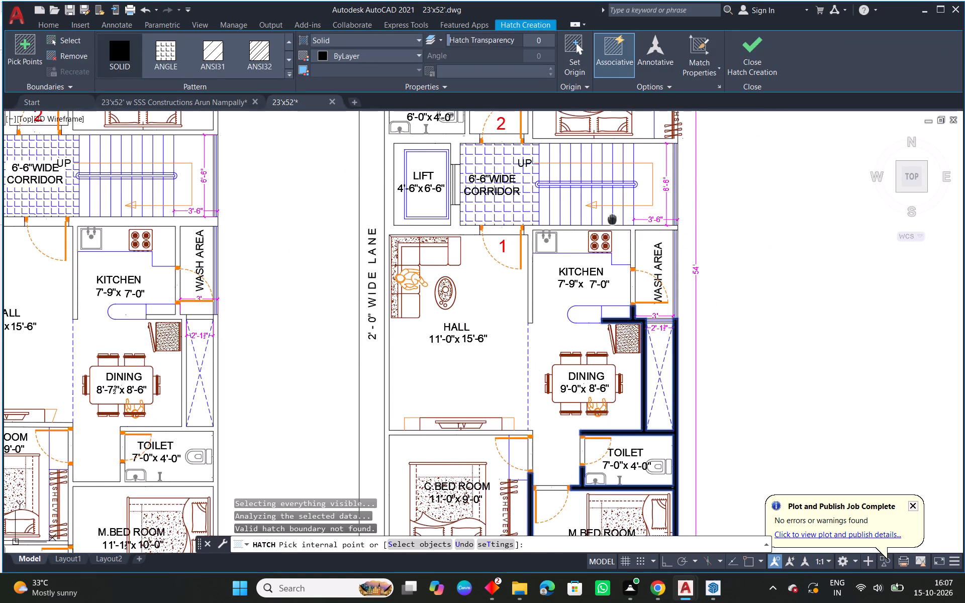
middle_drag(612, 220, 567, 350)
scroll(527, 253, down, 1)
middle_drag(528, 241, 526, 260)
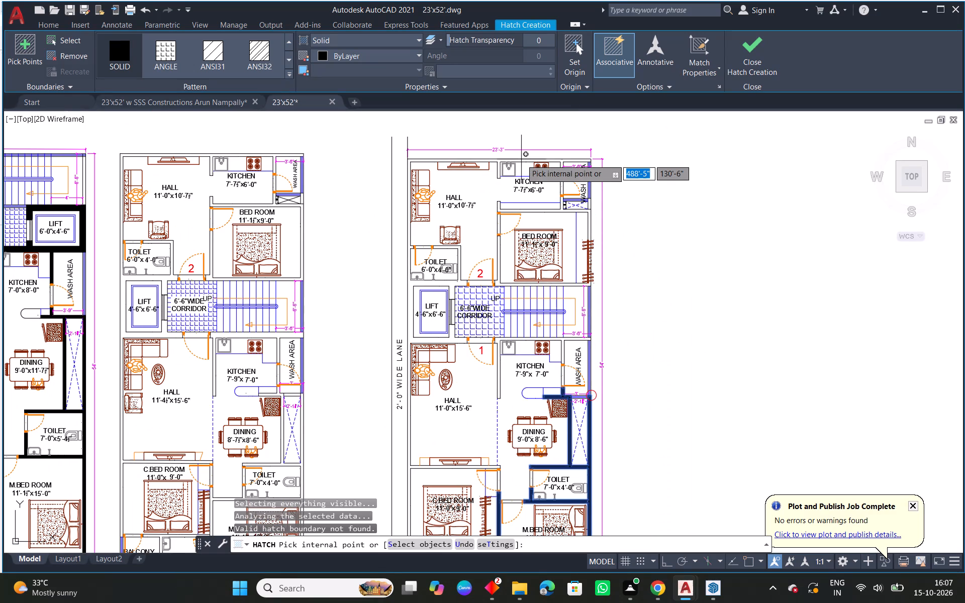
scroll(522, 159, up, 1)
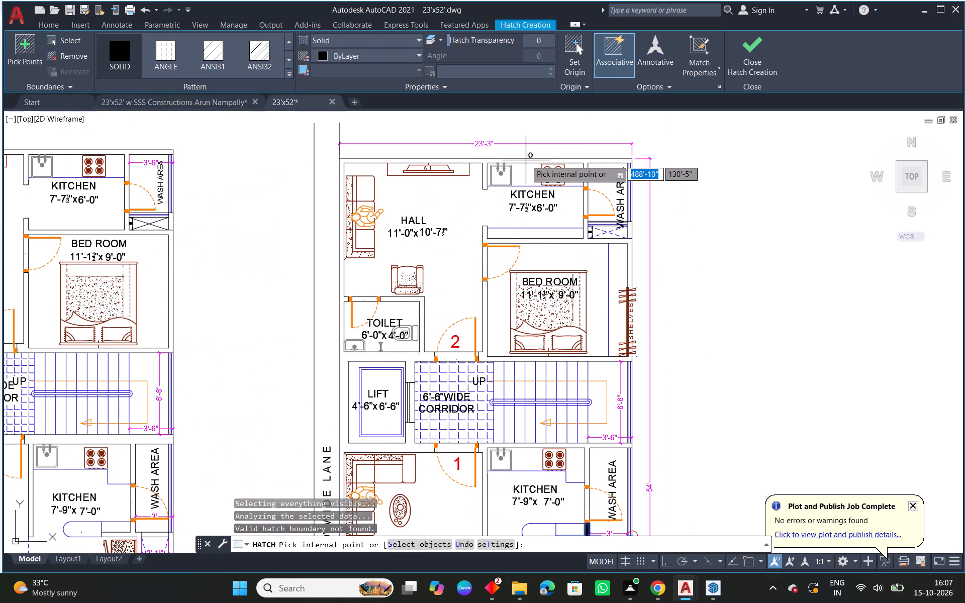
click(526, 162)
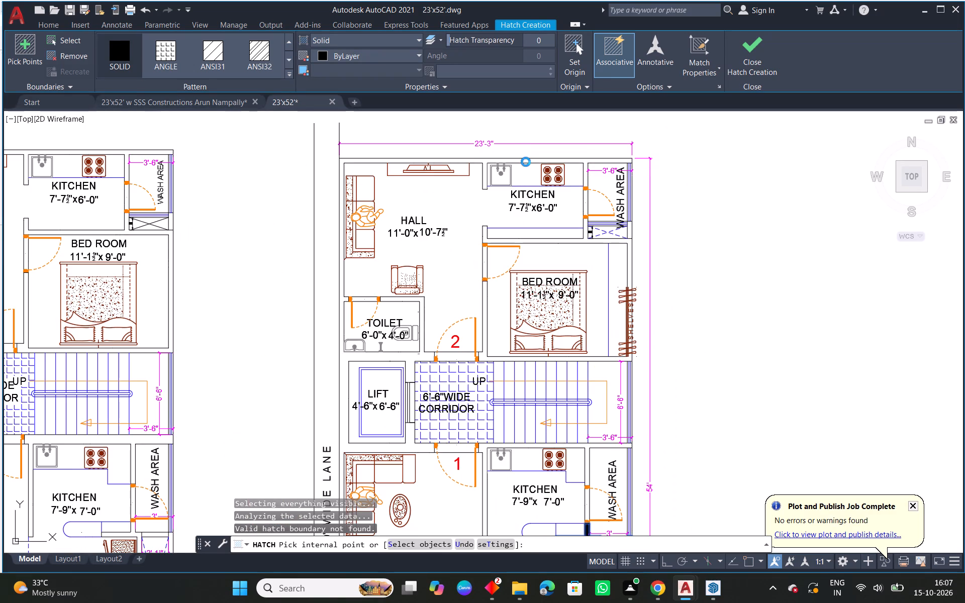
scroll(698, 372, down, 1)
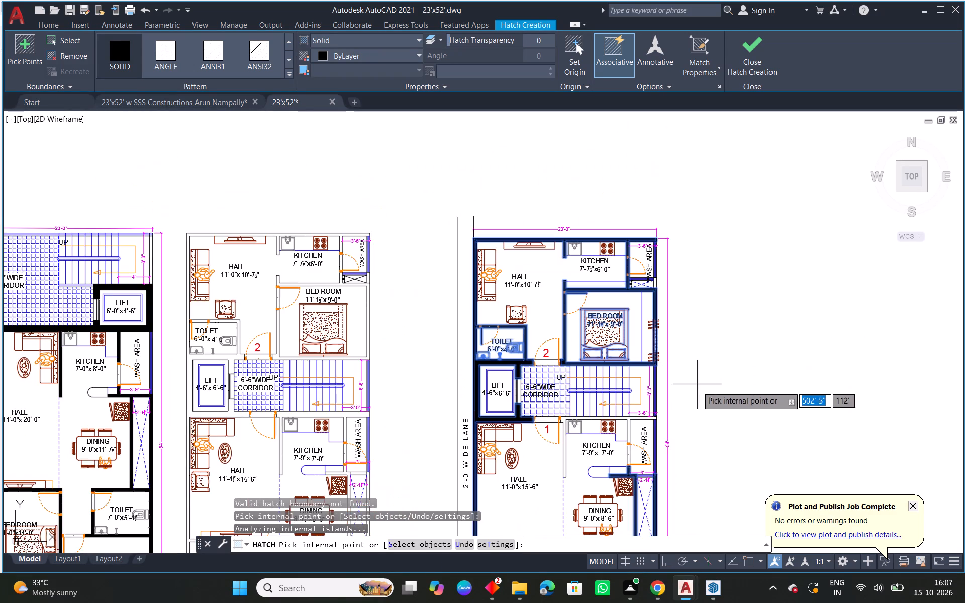
middle_drag(702, 413, 692, 250)
scroll(647, 277, up, 1)
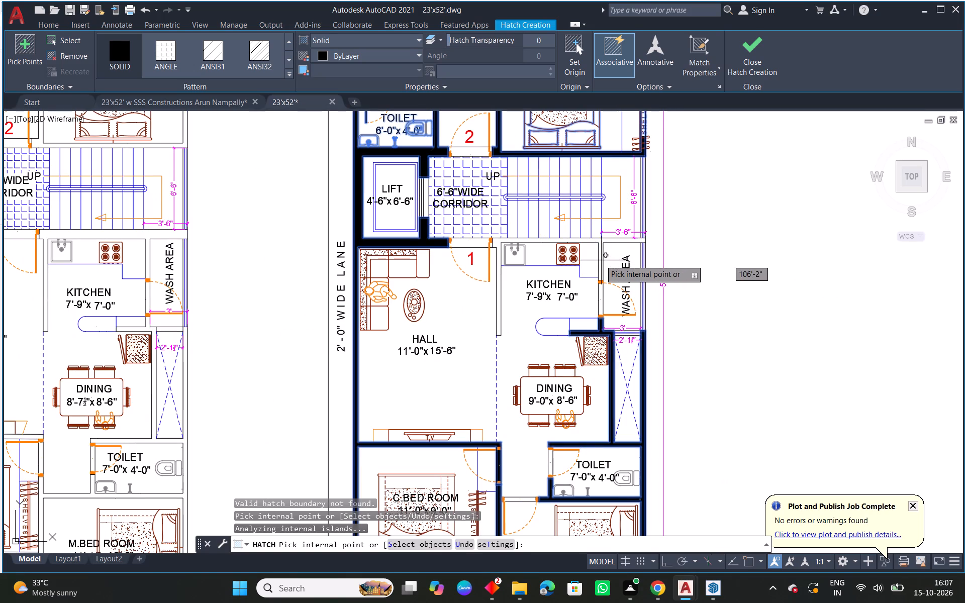
click(600, 260)
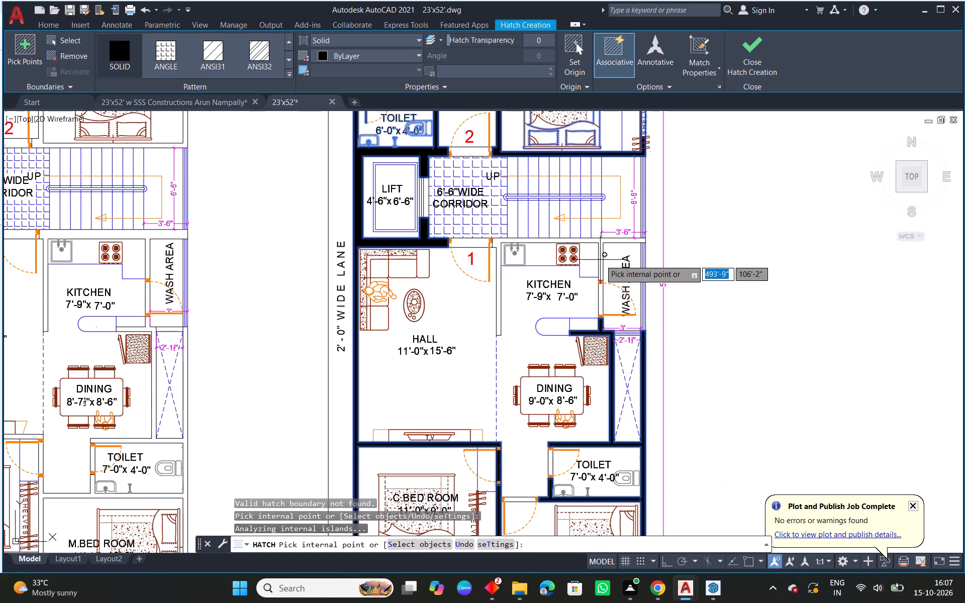
middle_drag(696, 382, 699, 373)
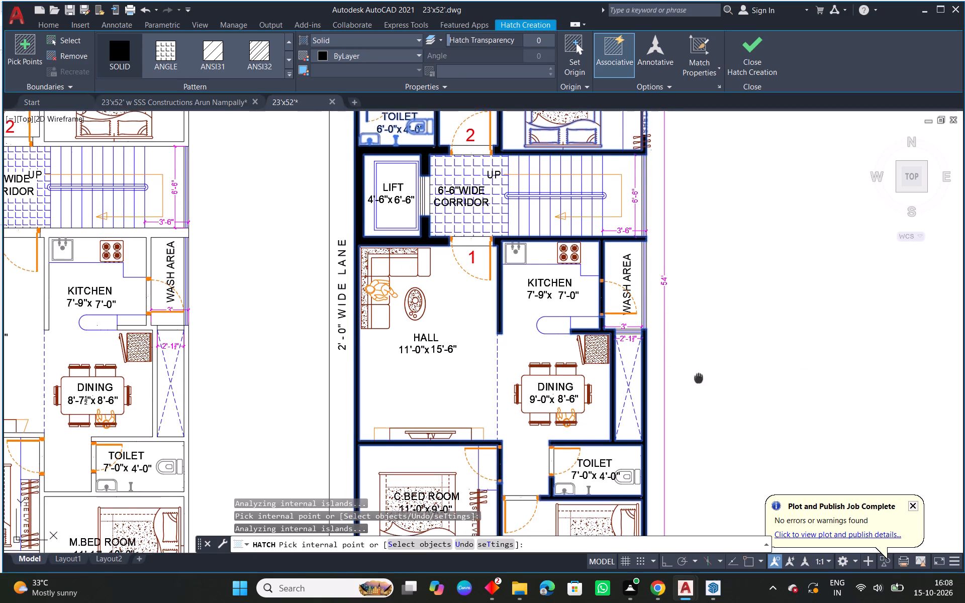
middle_drag(699, 373, 703, 223)
scroll(703, 224, down, 1)
middle_drag(754, 293, 698, 504)
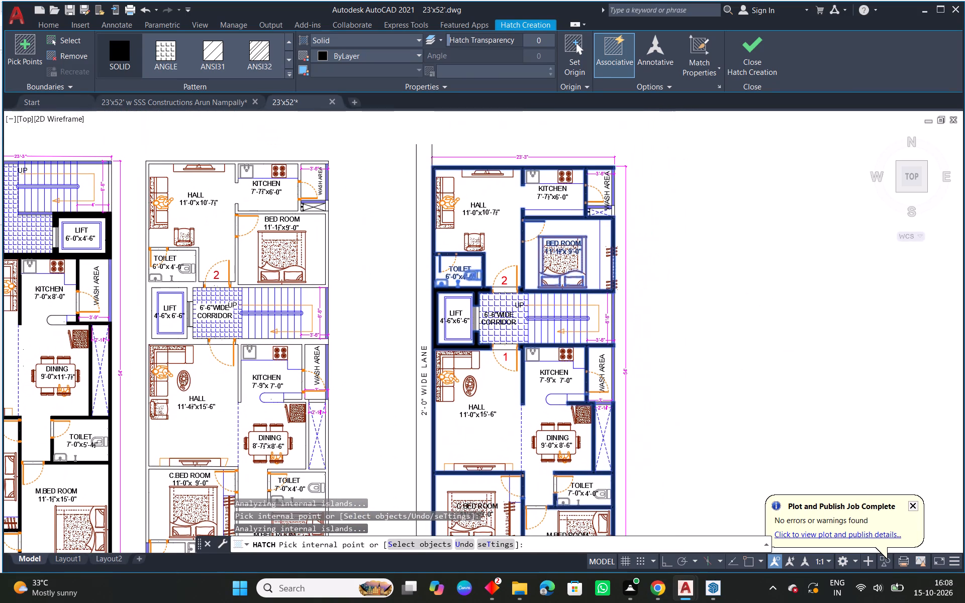
right_click(670, 309)
click(704, 321)
Solid-hatch the walls of the neighbouring plan with the 11'-4½"x15'-6" hall, picking the walls between the corridor level and the lower kitchen and hall.
scroll(518, 303, down, 2)
scroll(536, 380, up, 1)
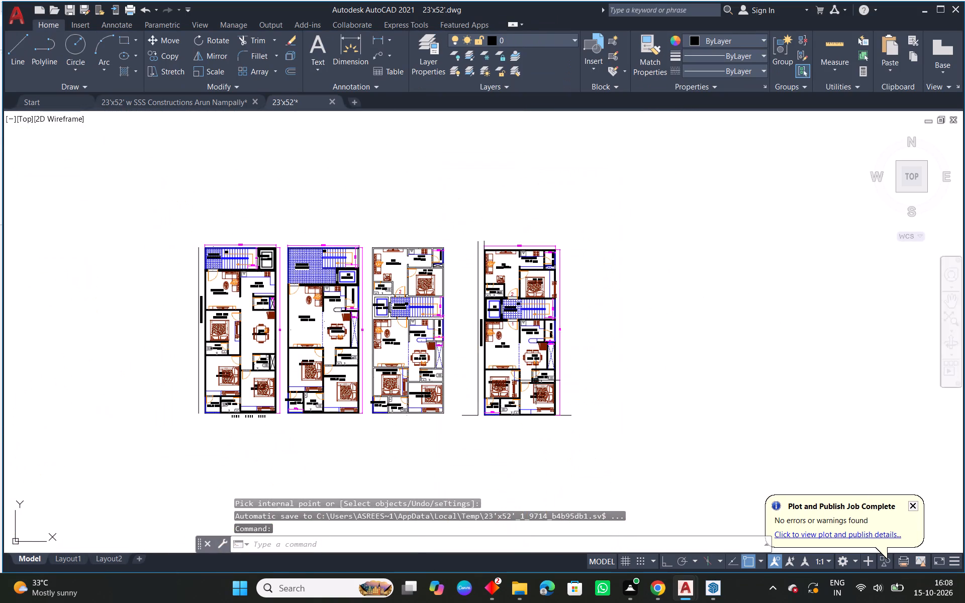
middle_drag(489, 403, 583, 401)
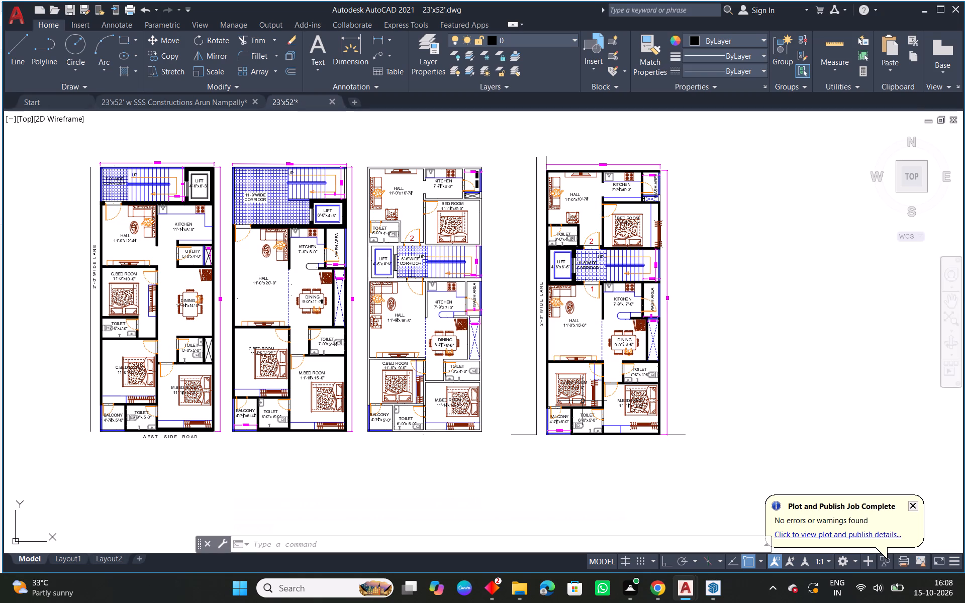
middle_drag(509, 440, 600, 435)
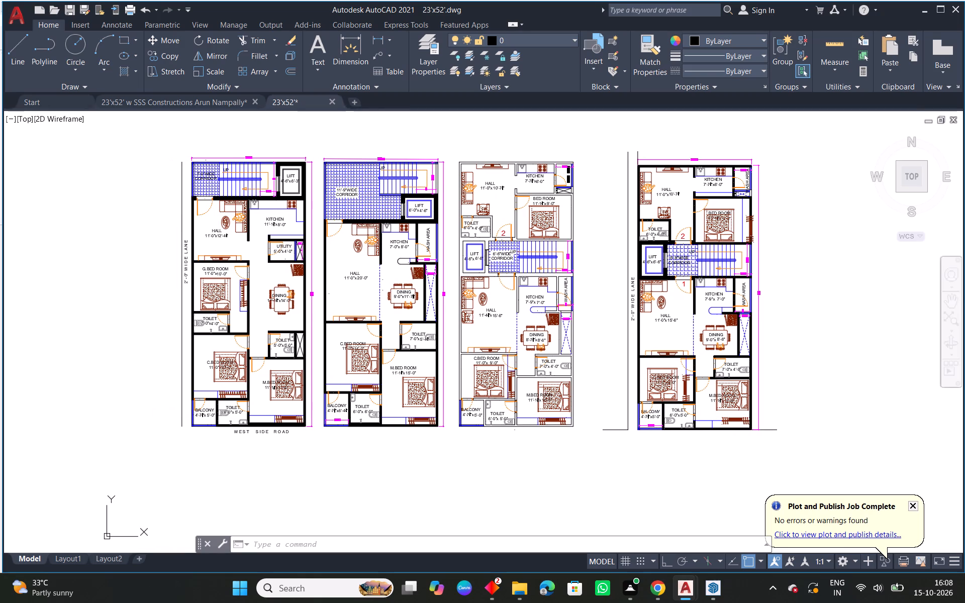
text(H)
key(space)
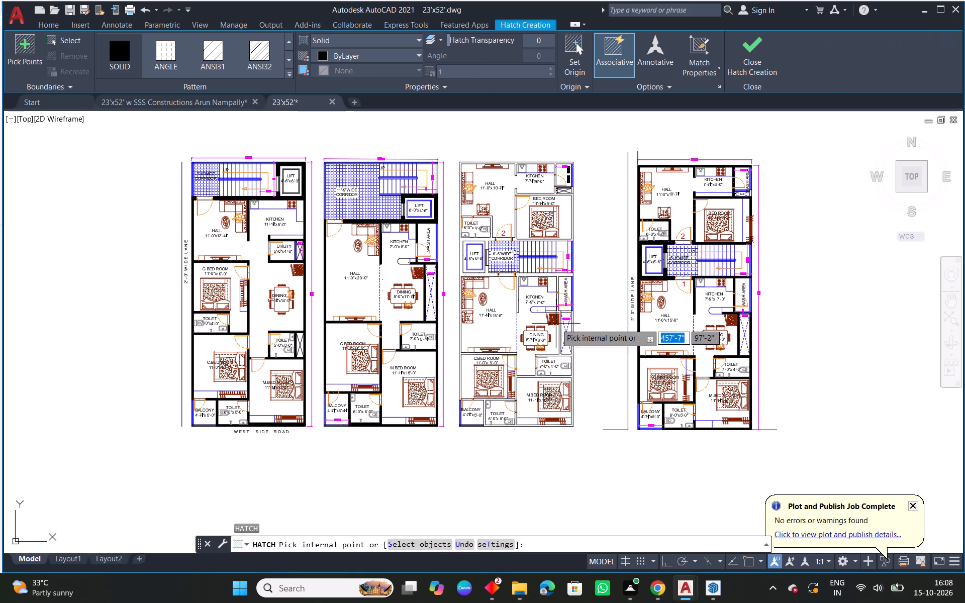
scroll(538, 288, up, 1)
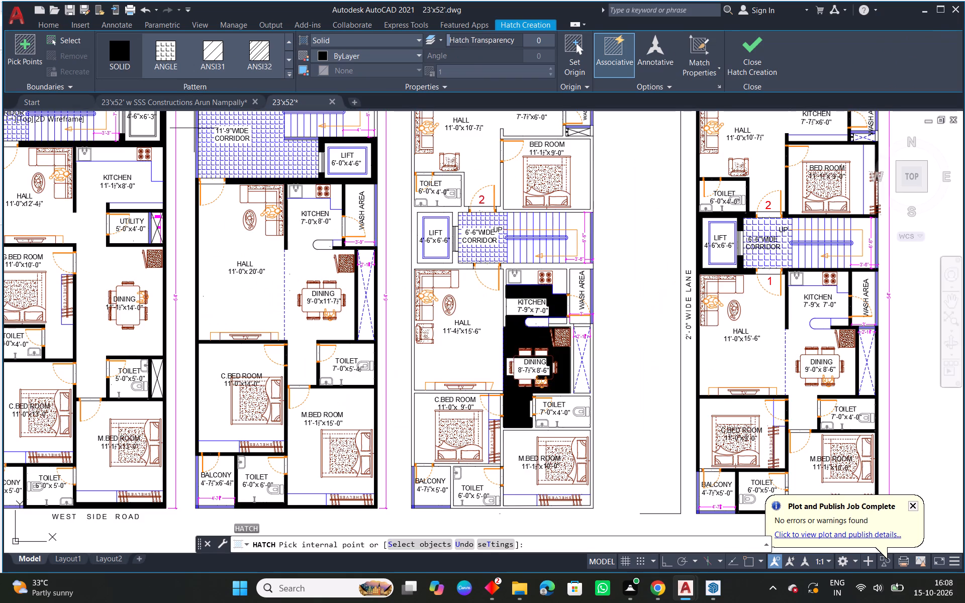
click(558, 268)
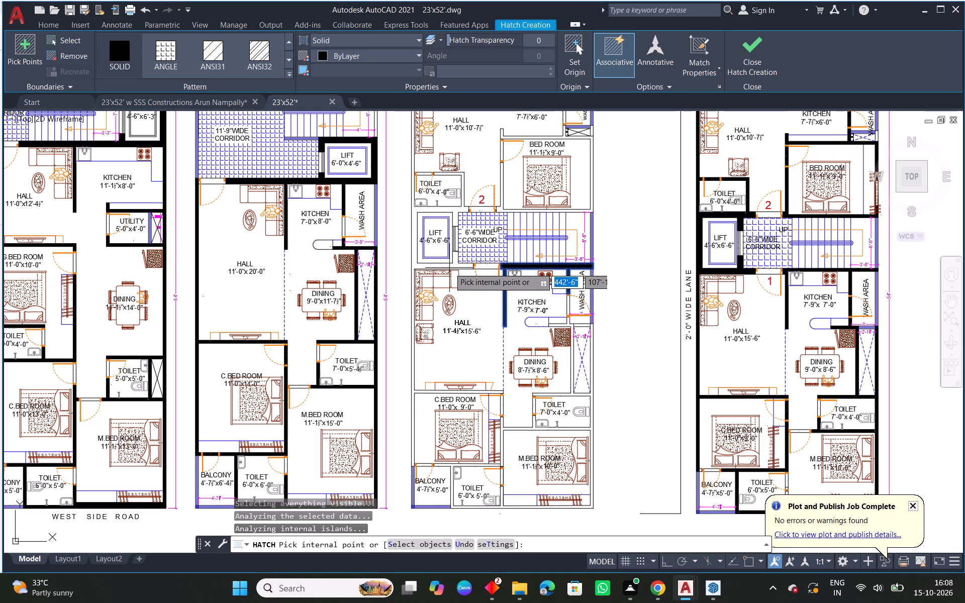
click(445, 266)
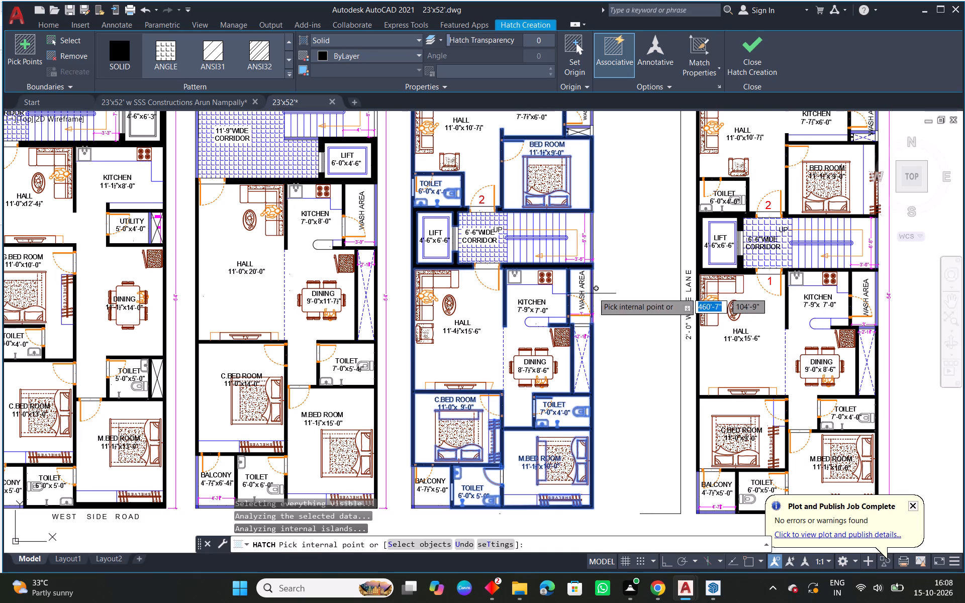
middle_drag(616, 273, 653, 205)
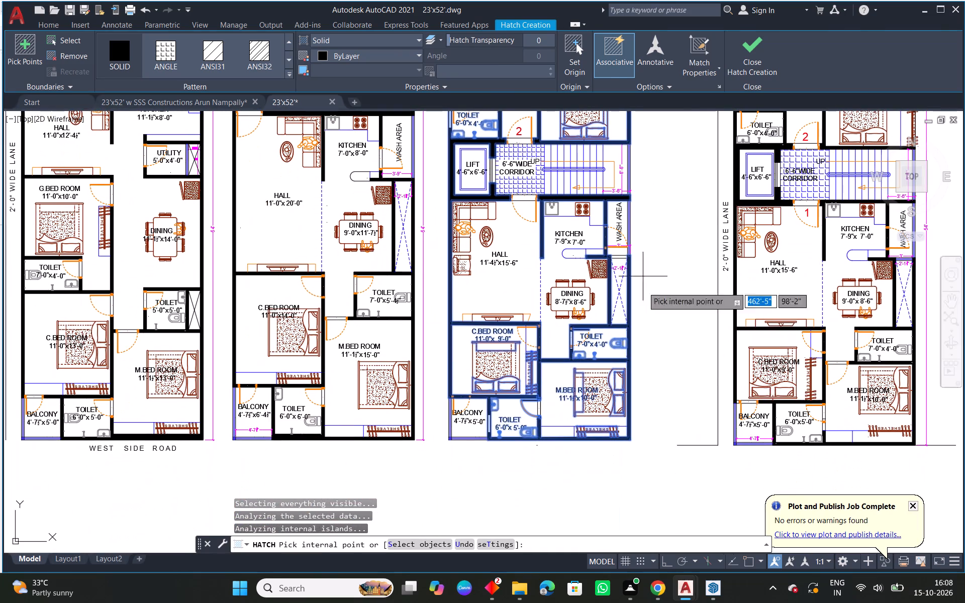
right_click(631, 314)
click(659, 326)
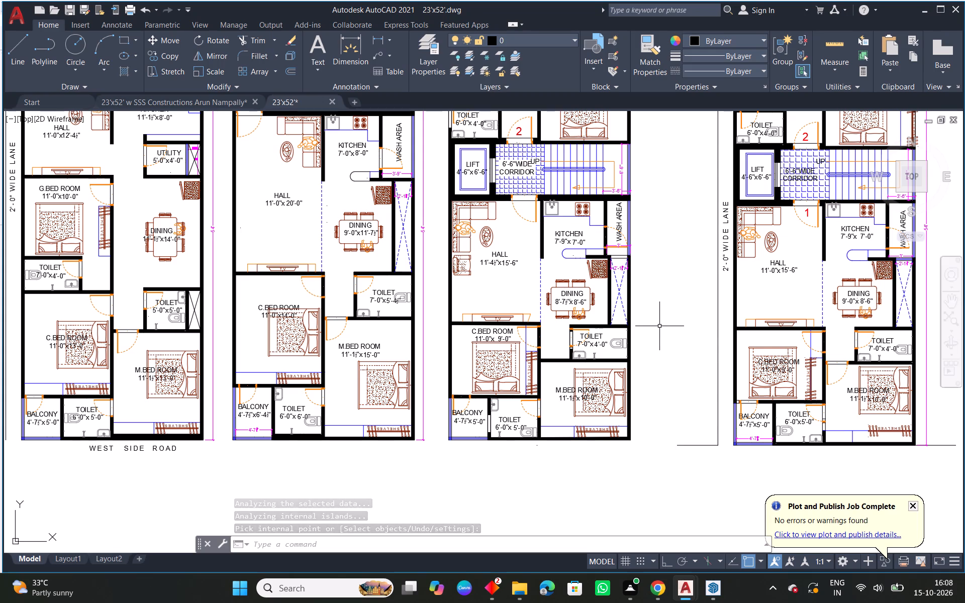
Dimension the overall width above the top wall of the plan with the 11'-4½"x15'-6" hall, corner to corner.
scroll(659, 326, down, 1)
middle_drag(682, 328, 662, 356)
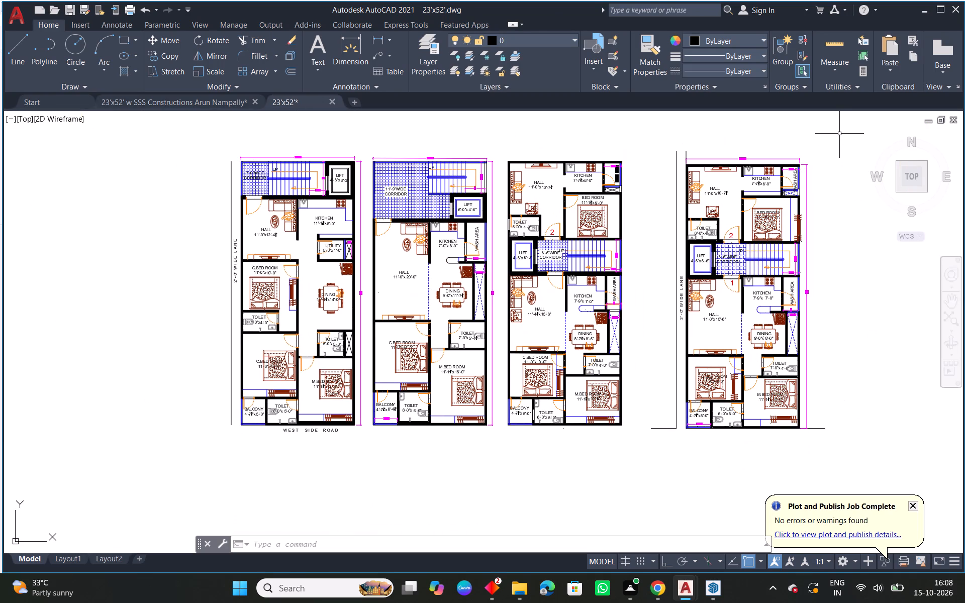
click(348, 48)
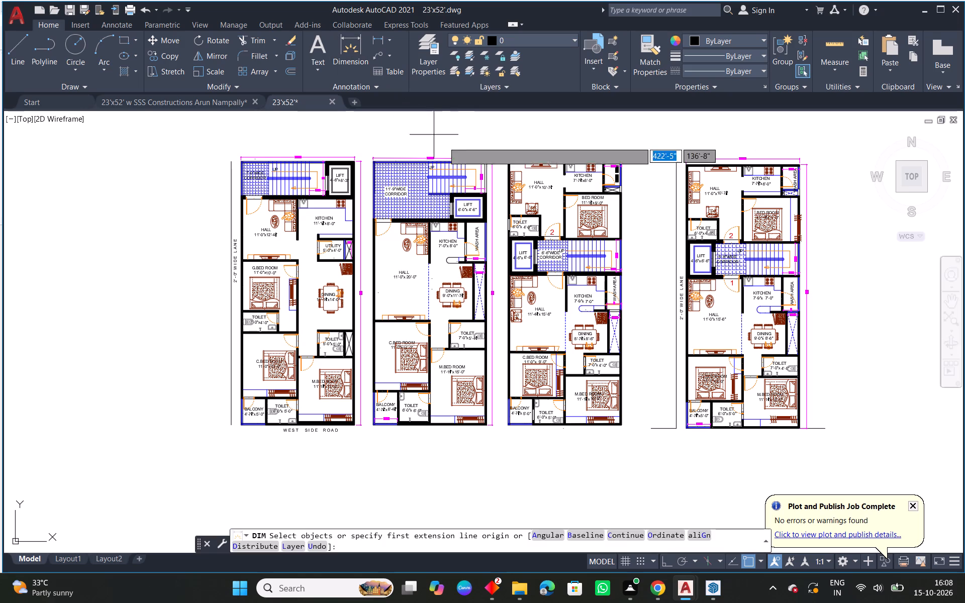
scroll(510, 192, up, 1)
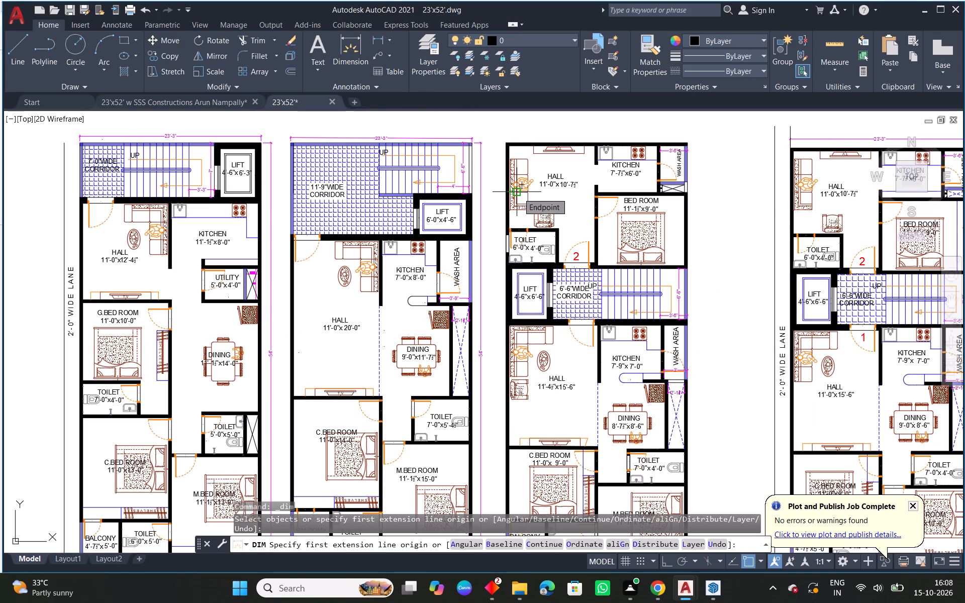
middle_drag(553, 130, 543, 191)
scroll(542, 191, up, 1)
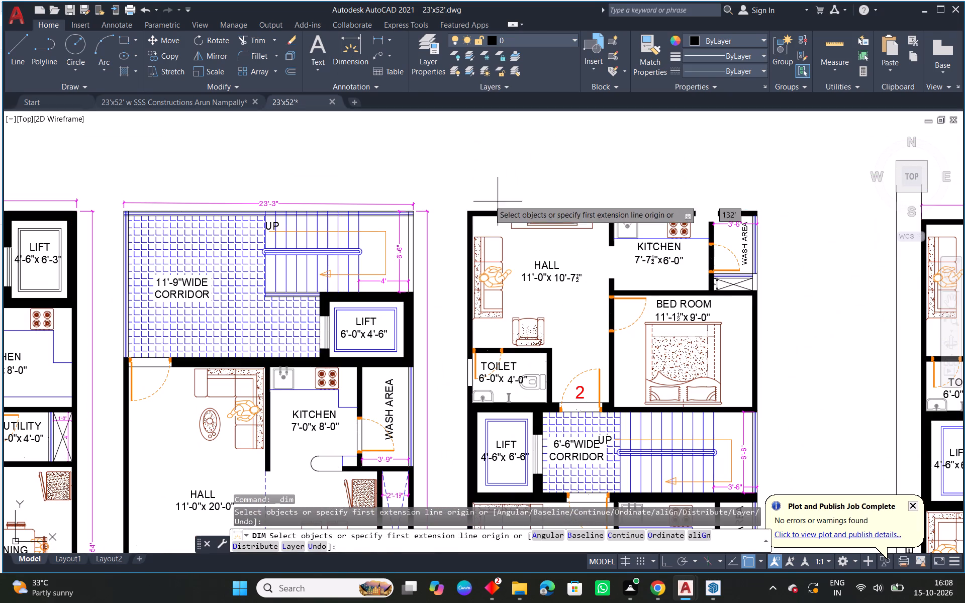
click(468, 211)
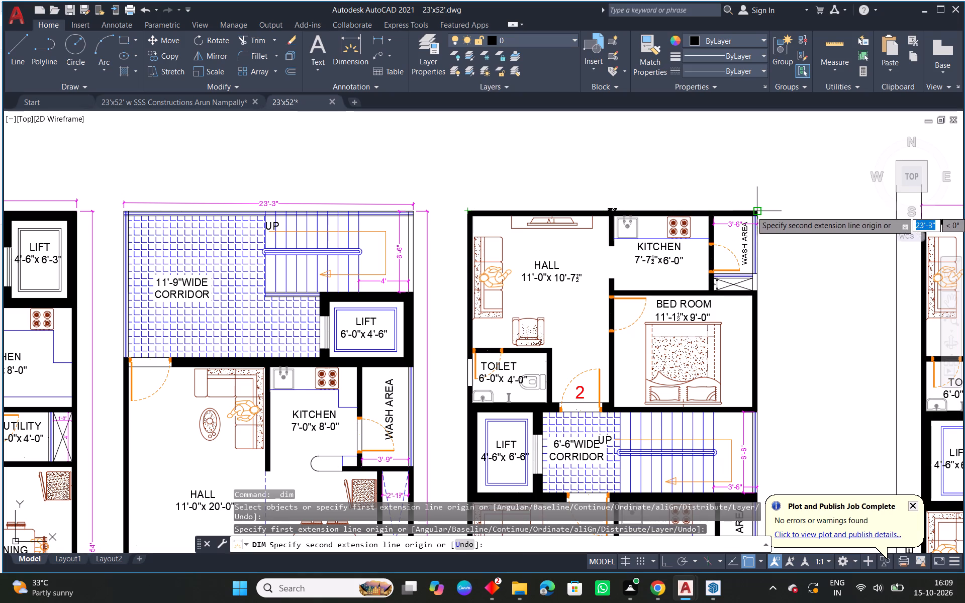
click(758, 211)
click(758, 198)
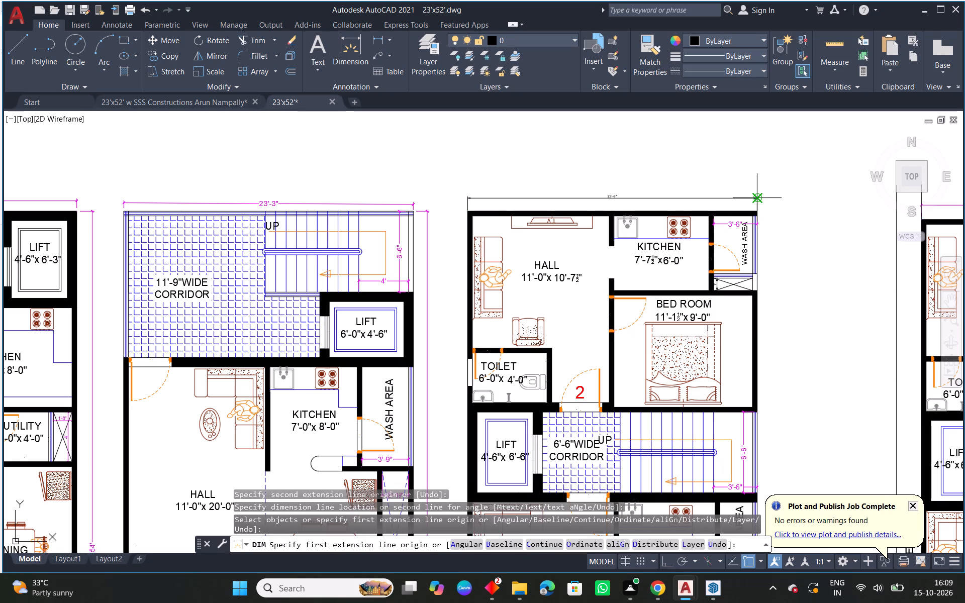
key(Escape)
Match the new overall width dimension's properties to the magenta width dimension above the neighbouring 11'-9" wide corridor plan.
text(MA)
key(space)
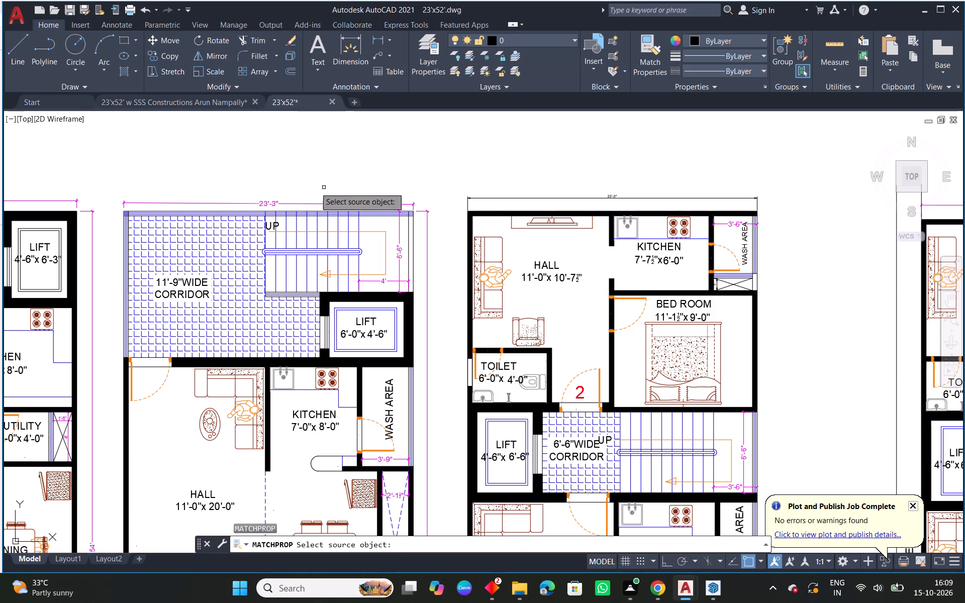
click(272, 203)
click(612, 195)
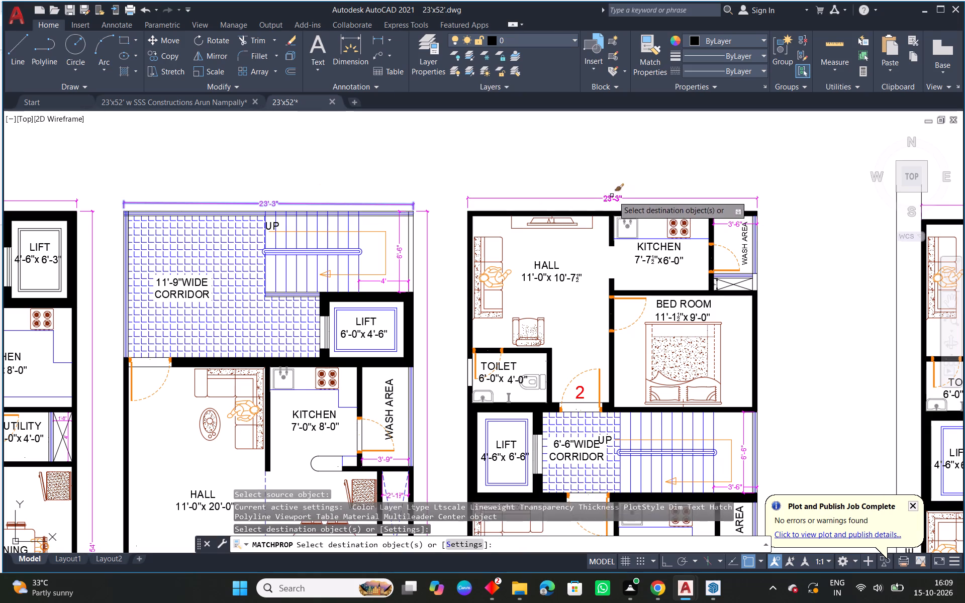
key(Escape)
Dimension the same plan's overall depth along its stair and wash area side, from the bottom corner to the top corner.
scroll(677, 205, down, 2)
middle_drag(717, 254, 630, 217)
right_click(630, 198)
click(664, 215)
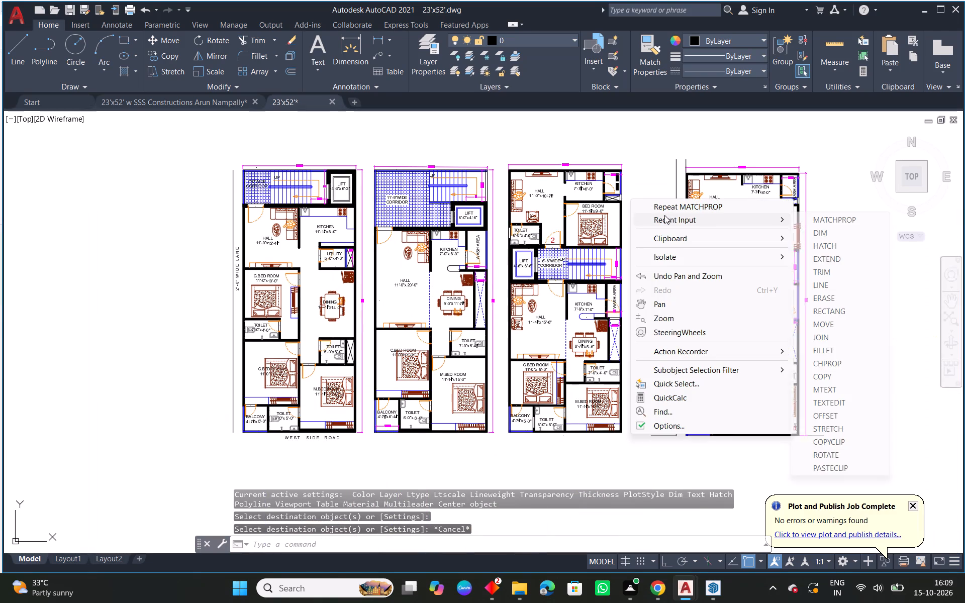
click(834, 236)
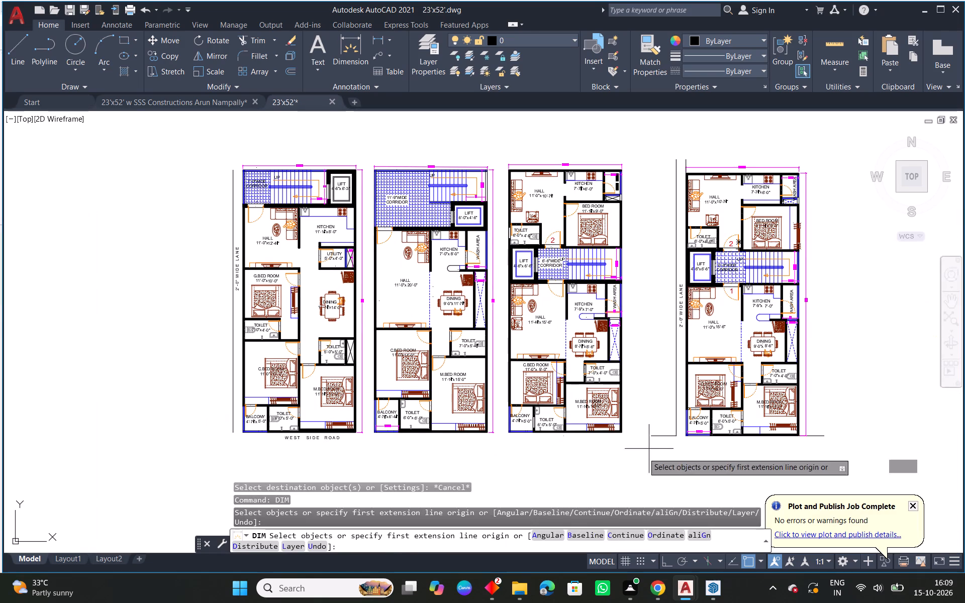
click(623, 431)
scroll(624, 170, up, 1)
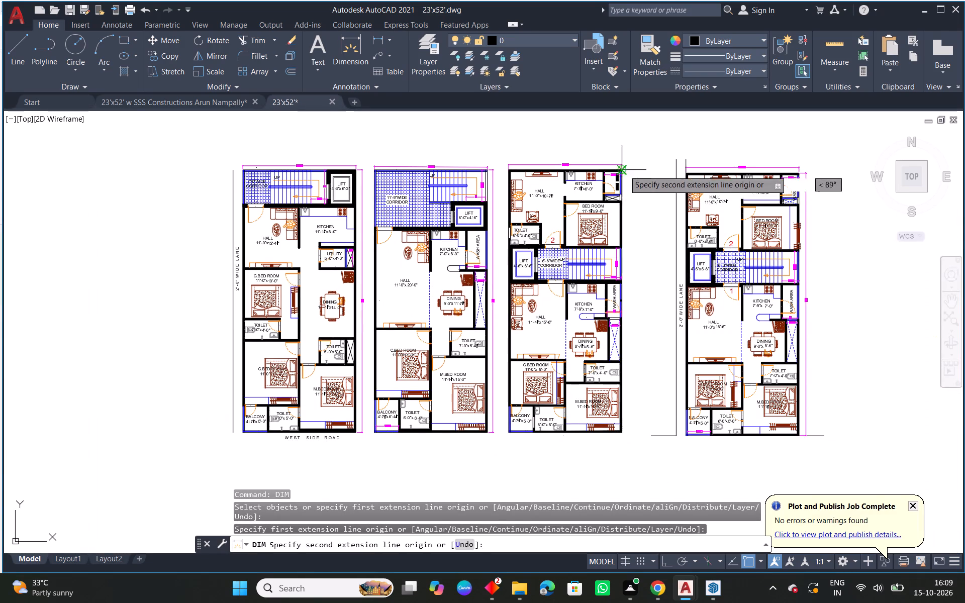
scroll(624, 170, up, 1)
click(616, 167)
click(627, 167)
key(Escape)
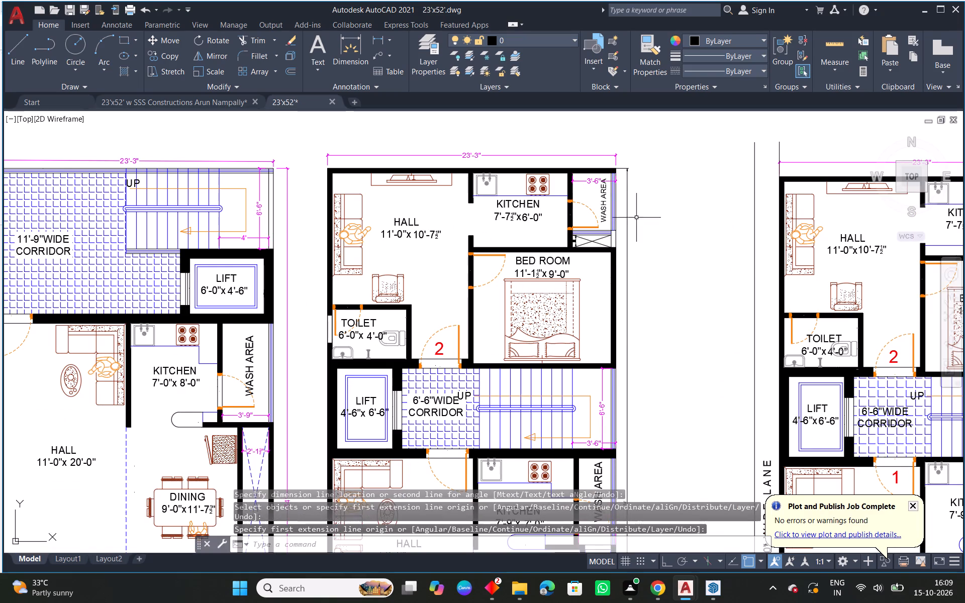
Match the new overall depth dimension's properties to the magenta depth dimension of the neighbouring plan with the 11'-0"x20'-0" hall.
middle_drag(651, 338, 667, 210)
text(MA)
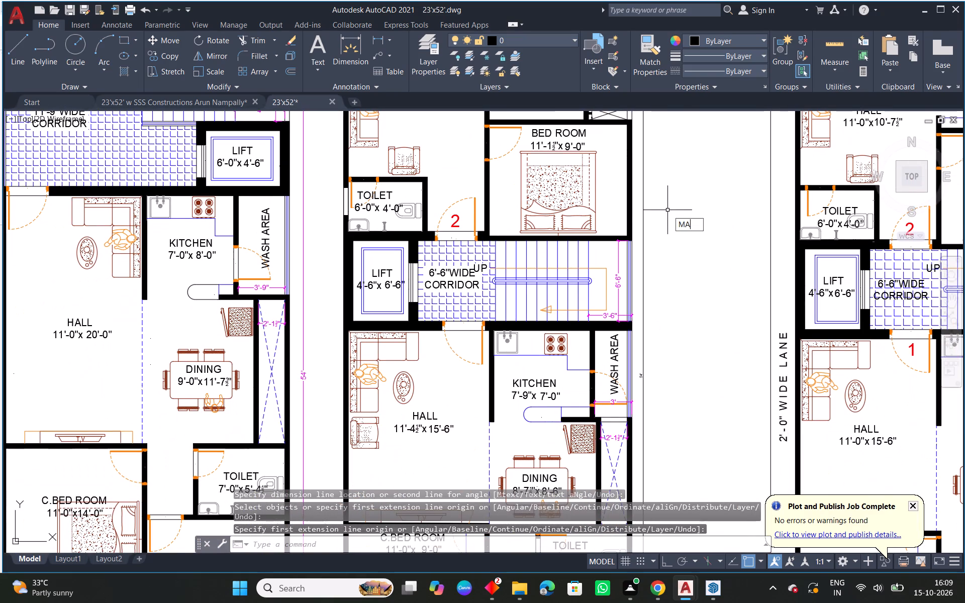
key(space)
click(304, 379)
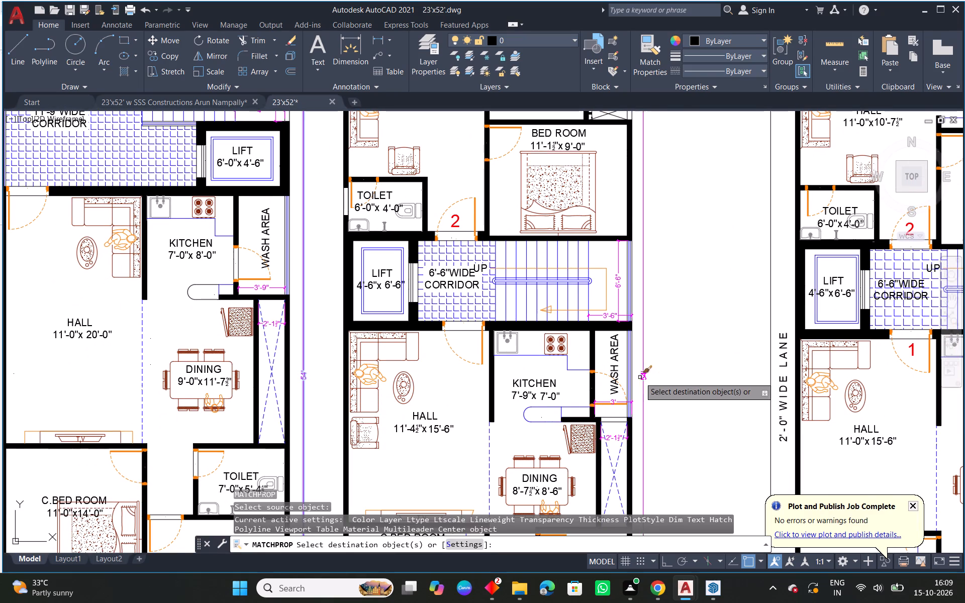
click(642, 375)
key(Escape)
Delete the entire fourth plan, the reference copy with the 11'-0"x15'-6" hall, including its lane label, boundary lines and dimensions.
scroll(649, 375, down, 2)
middle_drag(674, 403, 646, 380)
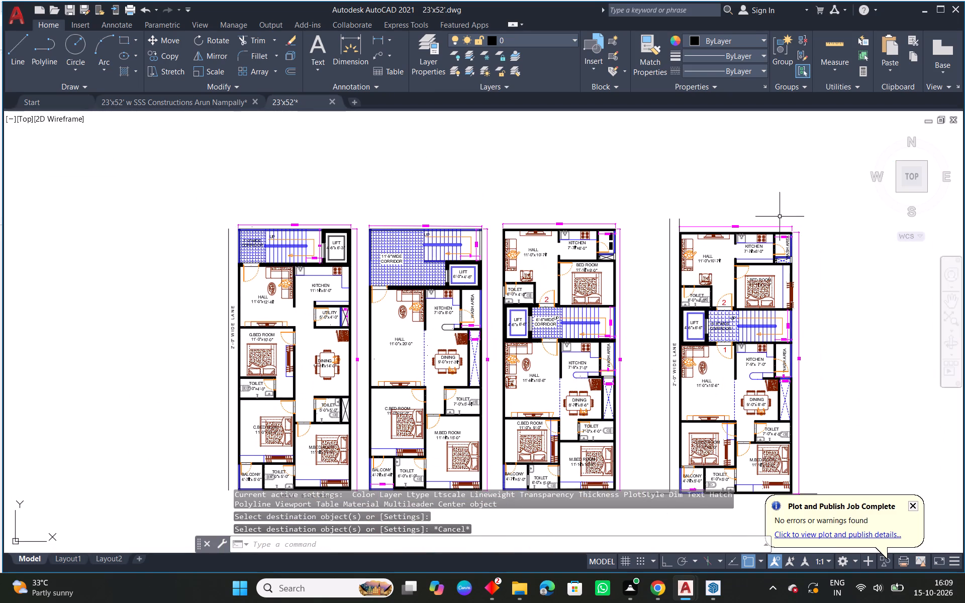
middle_drag(791, 273, 758, 225)
drag(793, 150, 790, 173)
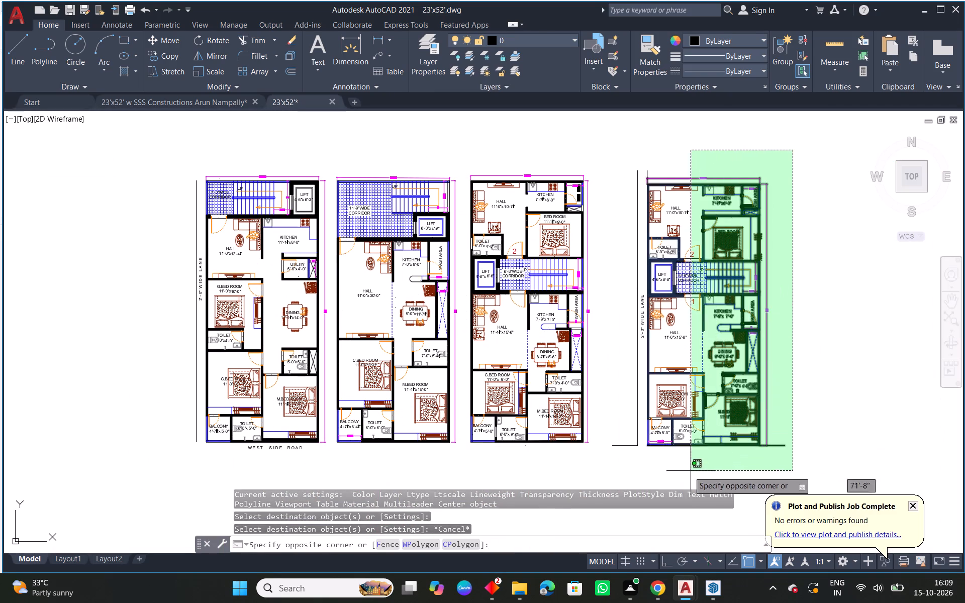
click(625, 479)
key(Delete)
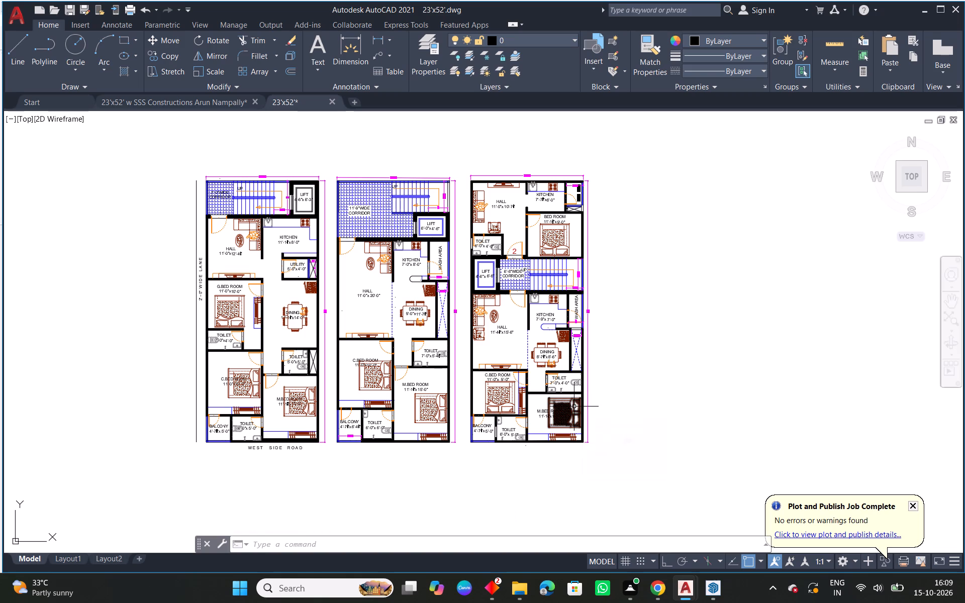
Select the three remaining floor plans and save the 23'x52' drawing.
drag(608, 159, 607, 165)
click(110, 486)
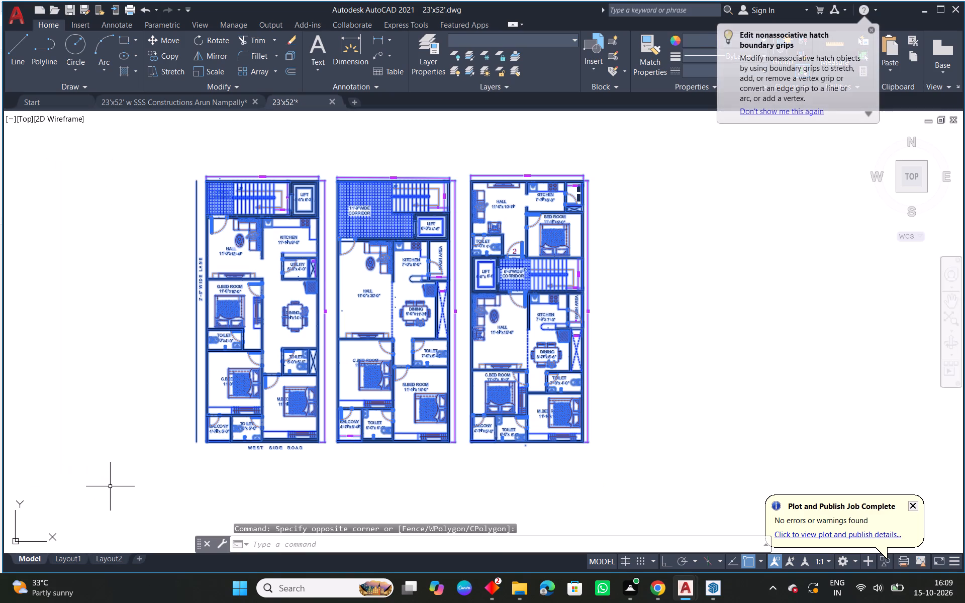
key(ctrl+s)
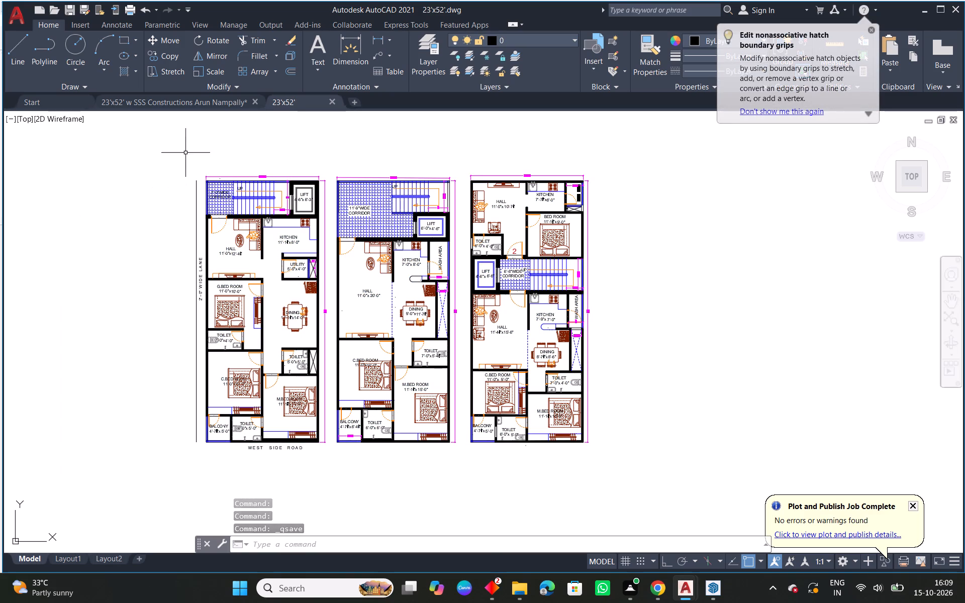
Switch to the SSS Constructions reference drawing and examine its row of typical floor plan sheets.
click(190, 103)
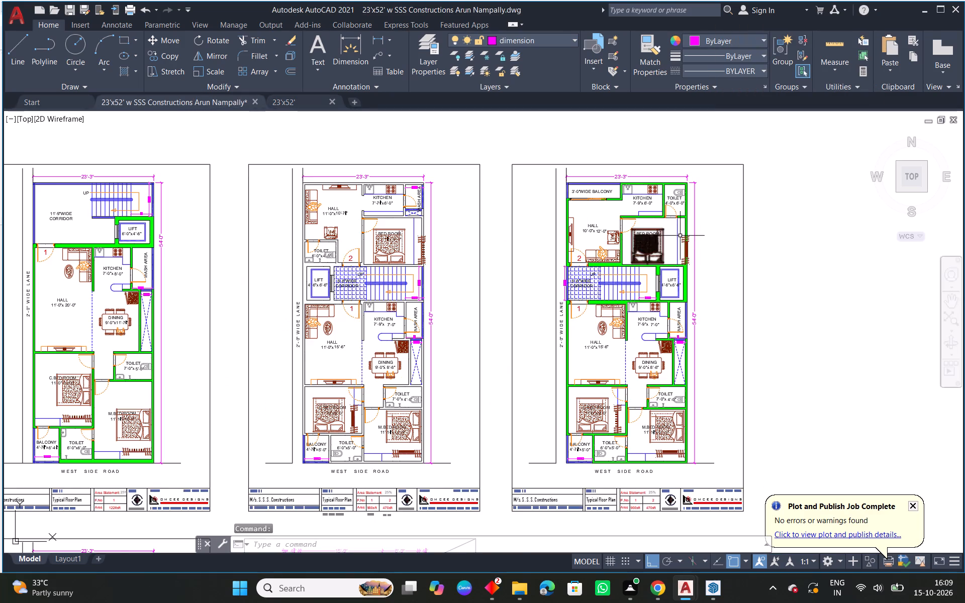
scroll(682, 236, down, 2)
middle_drag(695, 269, 685, 270)
scroll(685, 270, up, 1)
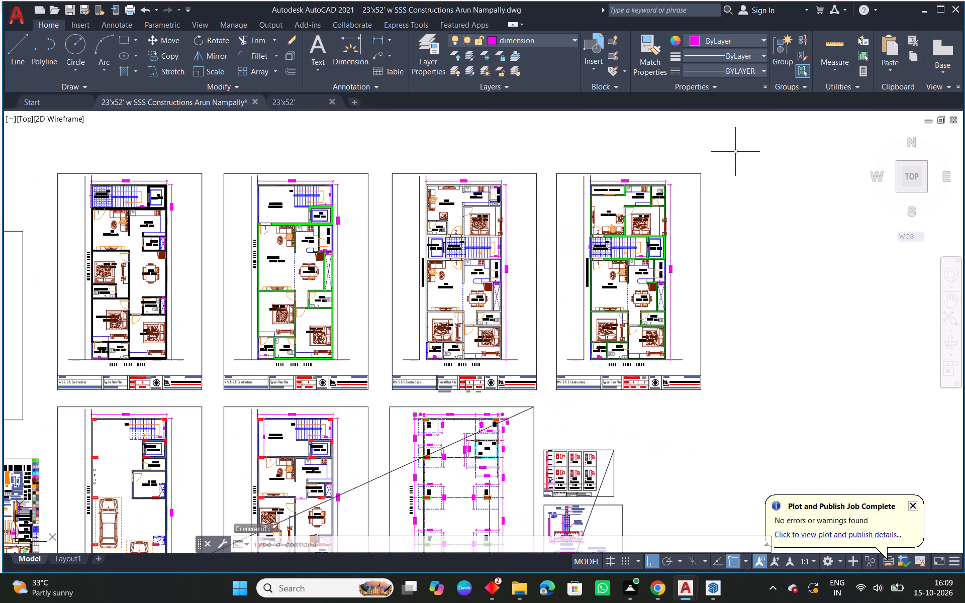
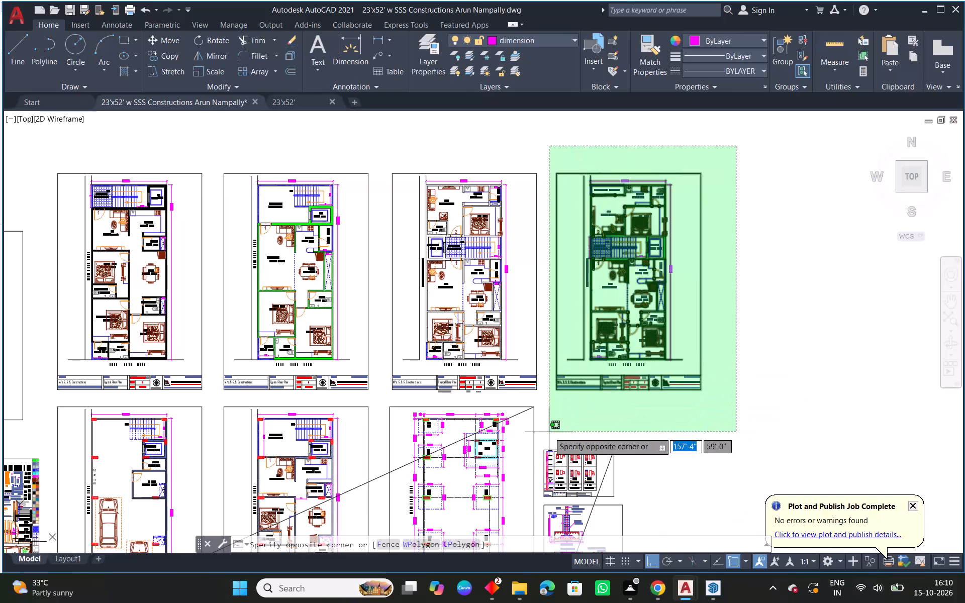
Copy the fourth upper-row floor plan sheet from the SSS Constructions drawing and paste it into the 23'x52' drawing, beyond its three plans.
click(549, 432)
key(ctrl+c)
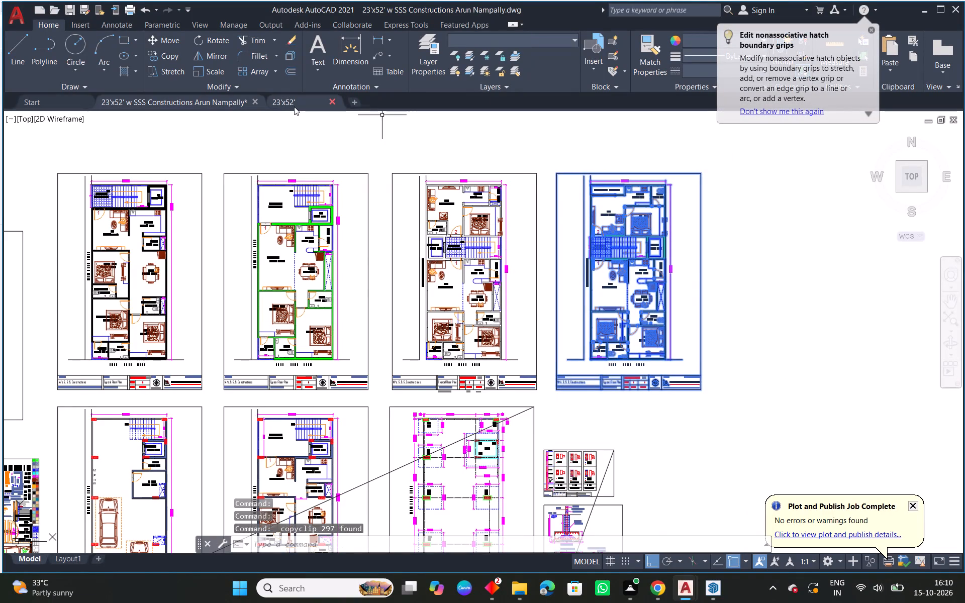
click(294, 107)
middle_drag(712, 392, 555, 382)
key(ctrl+v)
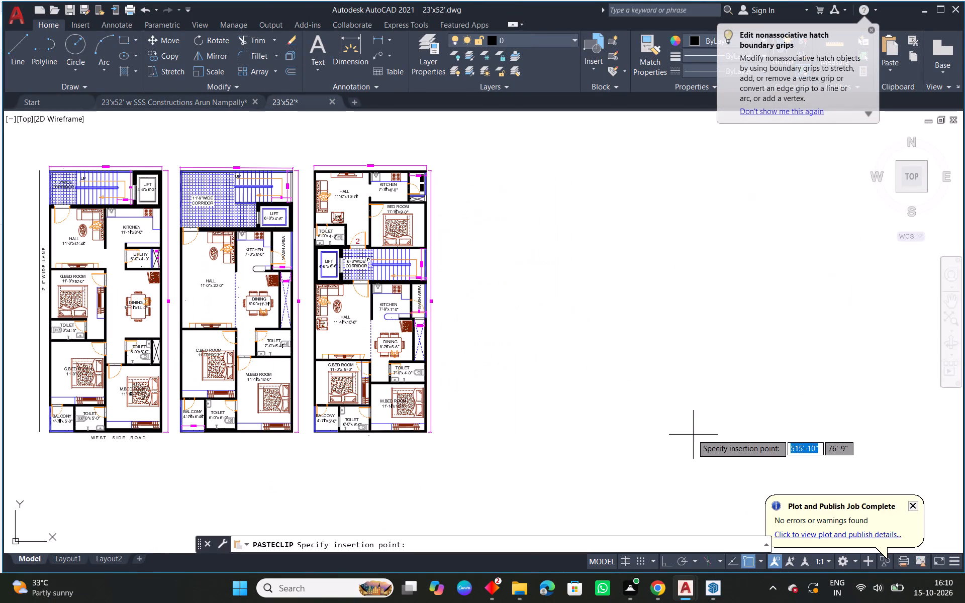
click(638, 459)
key(Escape)
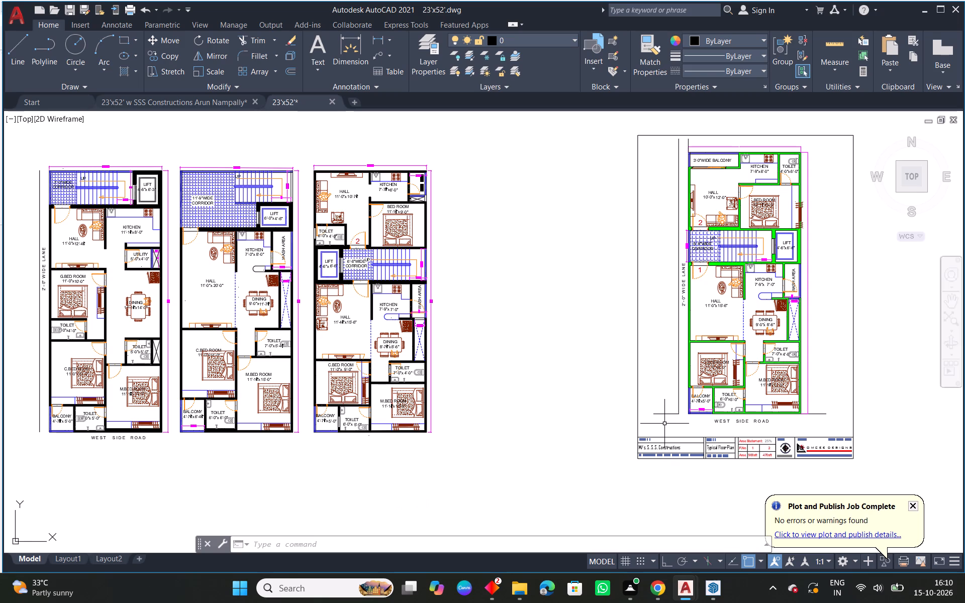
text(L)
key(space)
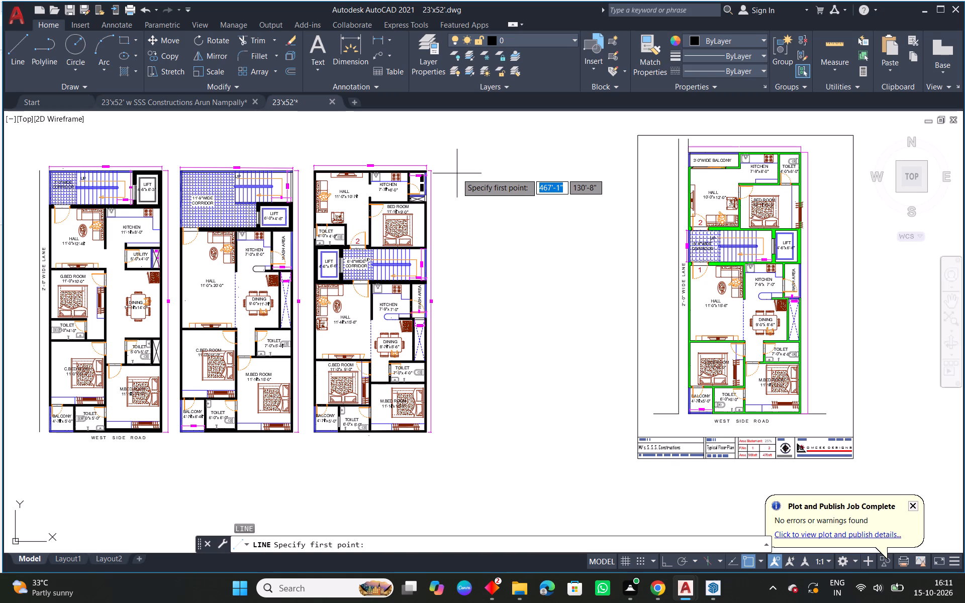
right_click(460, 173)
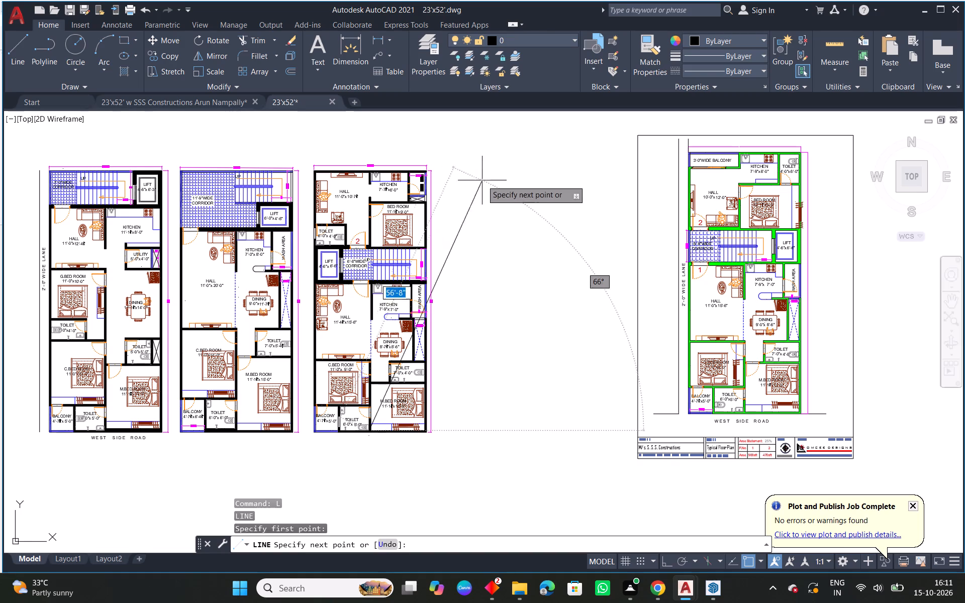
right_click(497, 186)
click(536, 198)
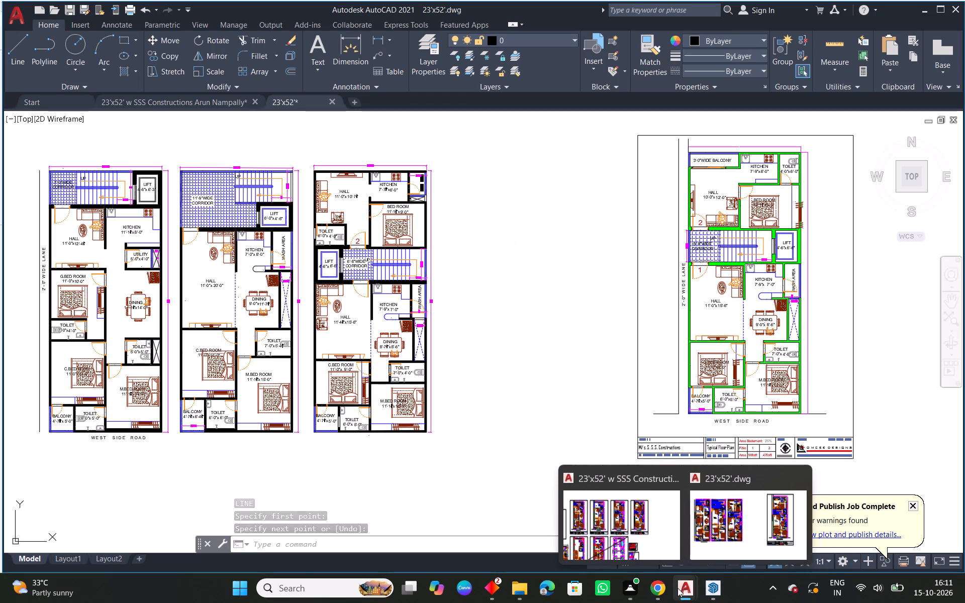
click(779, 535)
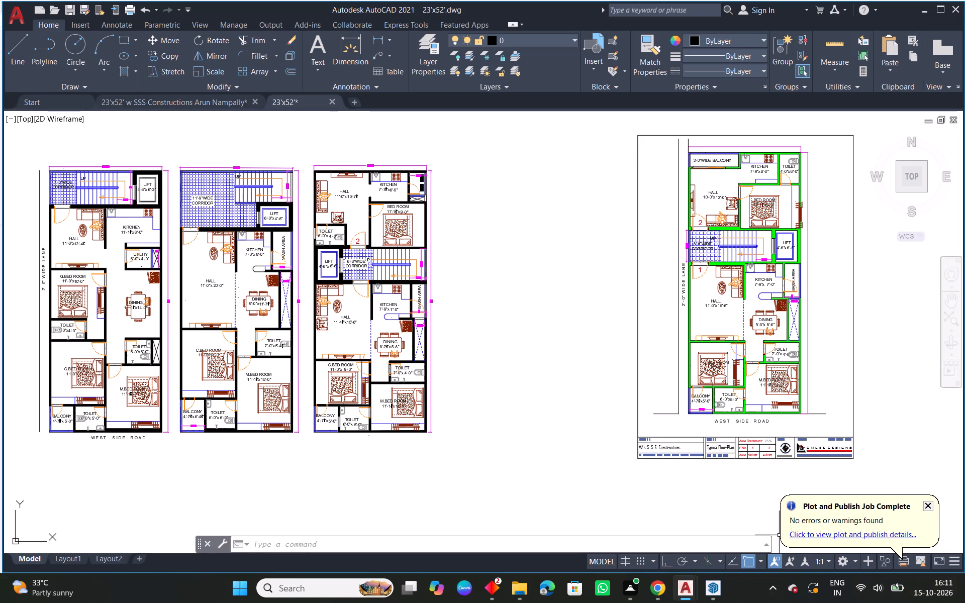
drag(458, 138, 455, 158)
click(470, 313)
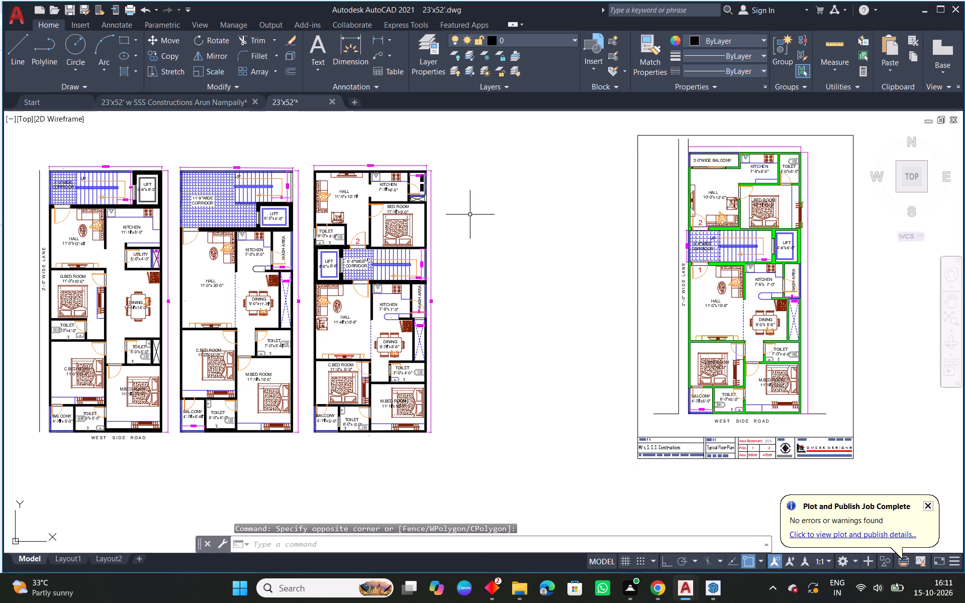
With ortho on, draw a 23'3" horizontal line as the top edge of a new outline between the third plan and the pasted sheet.
right_click(495, 204)
click(534, 222)
click(557, 211)
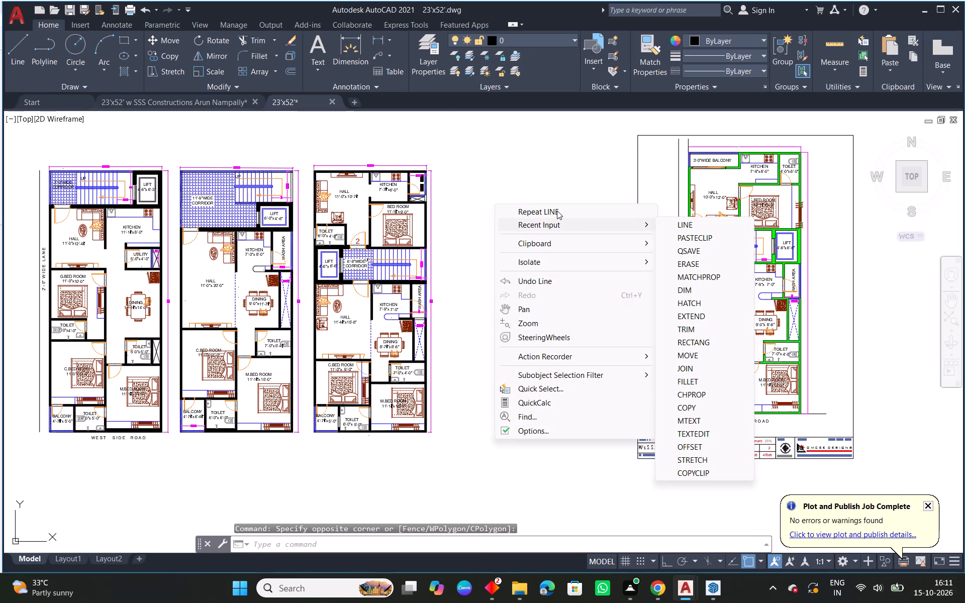
click(563, 214)
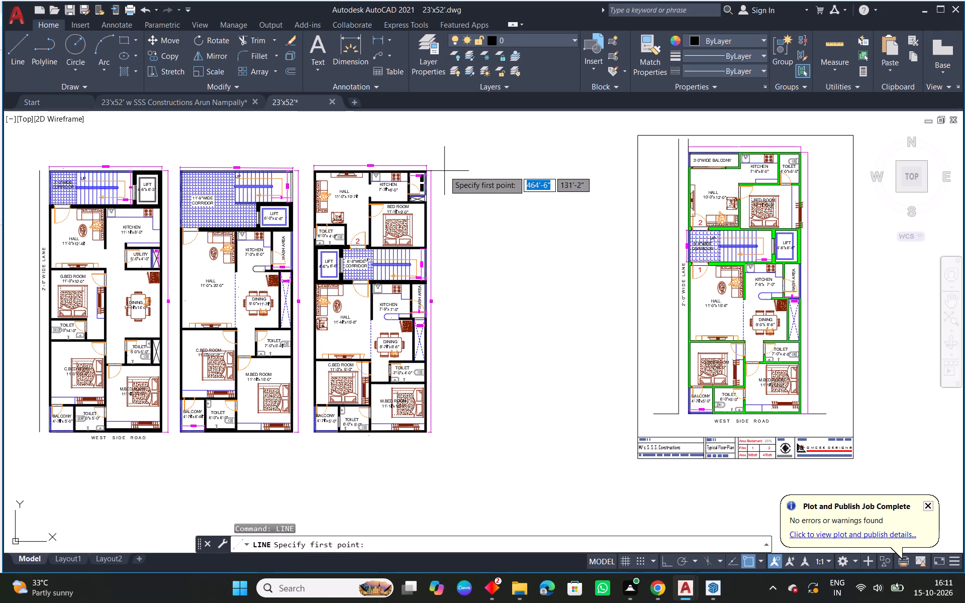
drag(444, 171, 449, 171)
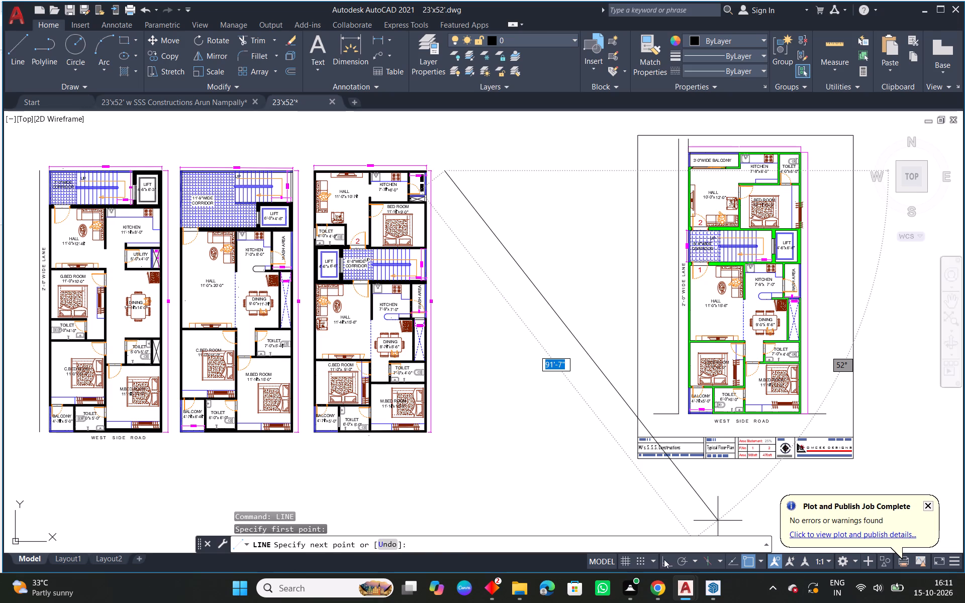
click(664, 559)
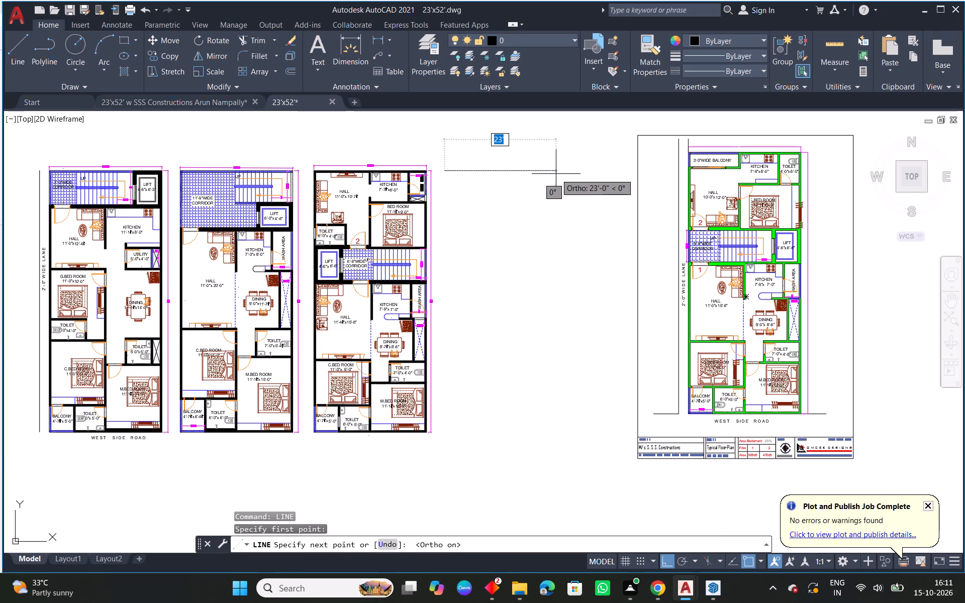
scroll(556, 174, up, 1)
middle_drag(556, 174, 558, 220)
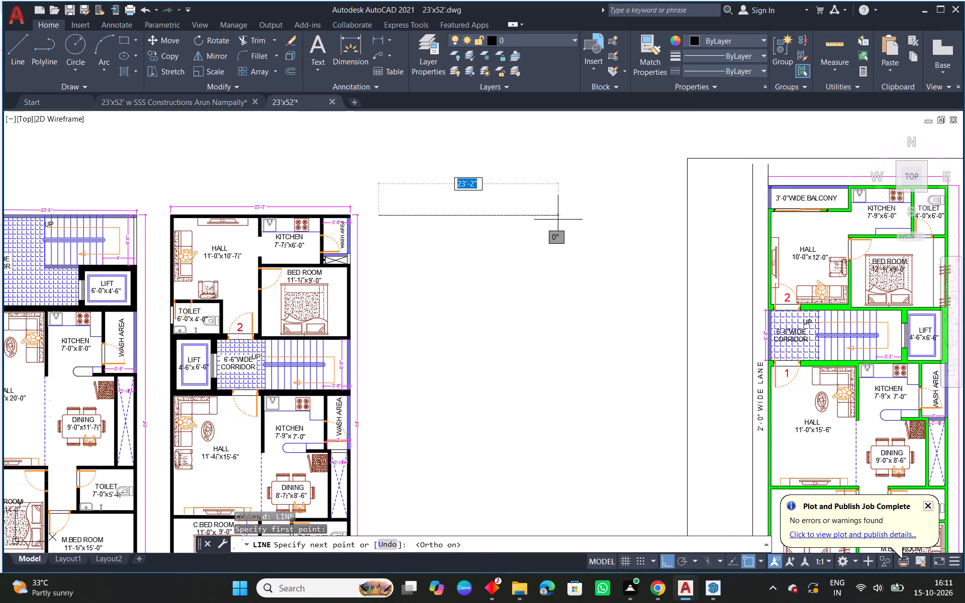
text(23'')
key(BackSpace)
key(3)
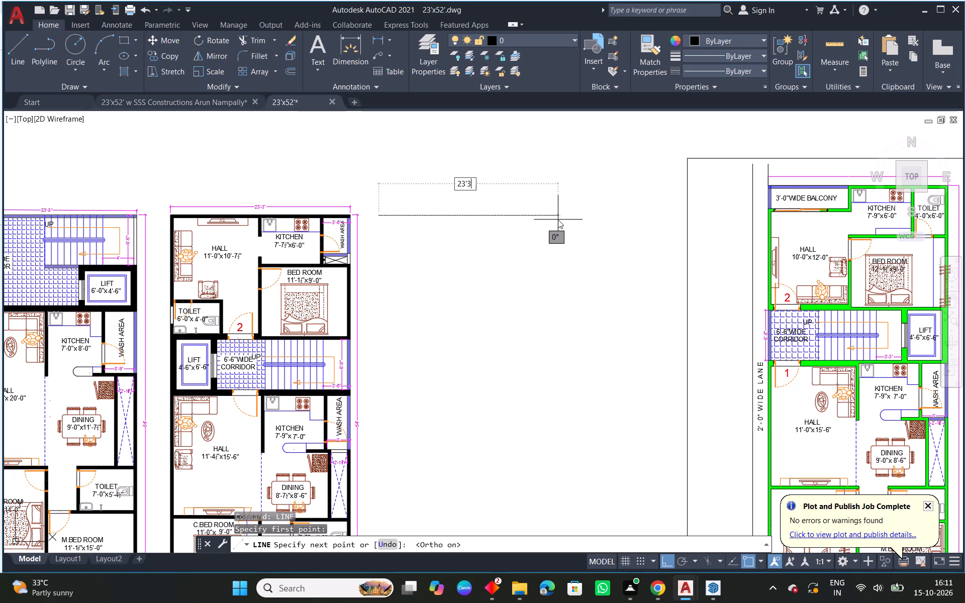
key(shift+quotedbl)
key(Return)
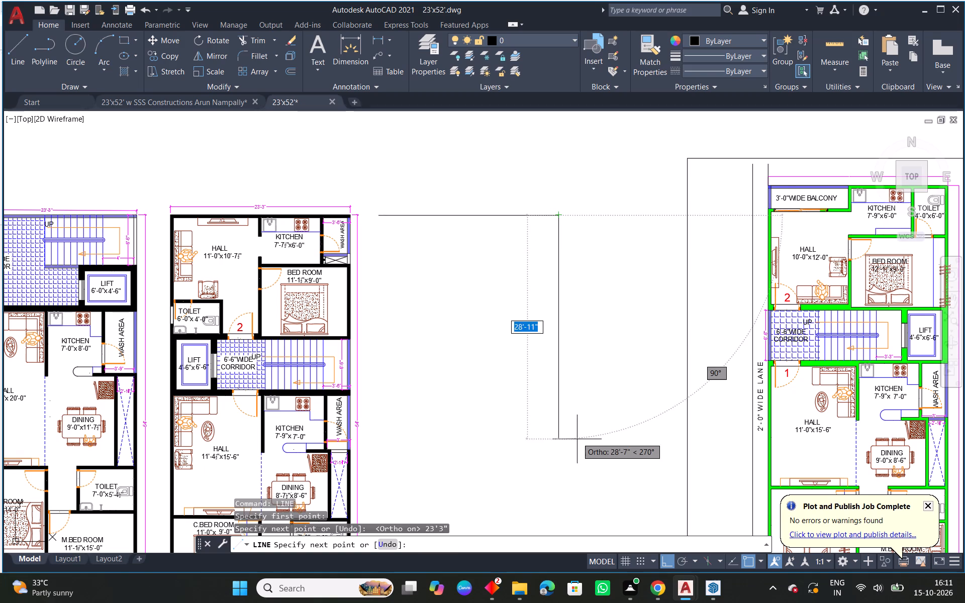
Continue the outline 54' down and 23' back to the left, ending with a vertical side up to the top edge's start.
middle_drag(569, 432, 465, 374)
scroll(456, 373, down, 1)
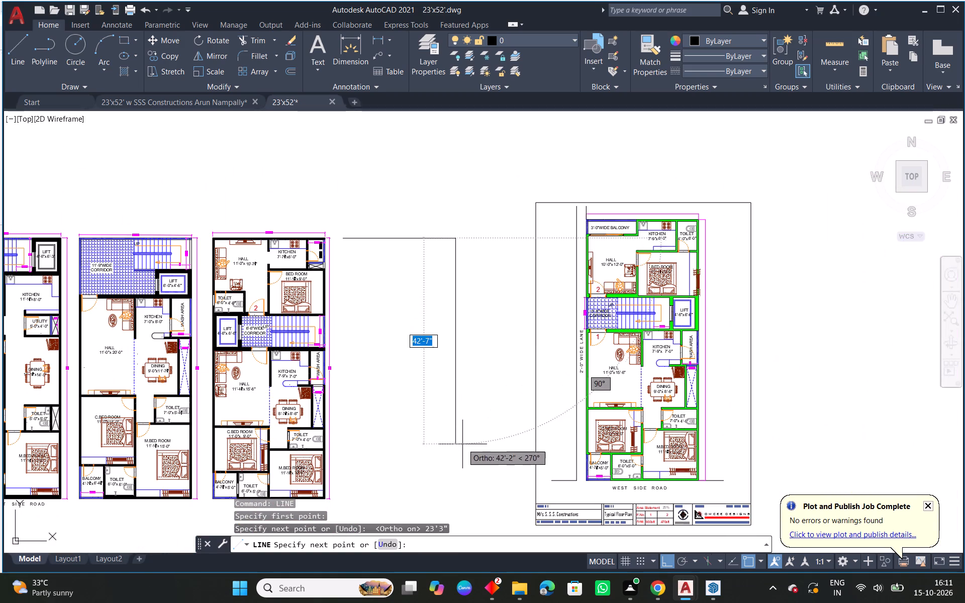
text(54'')
key(BackSpace)
key(Return)
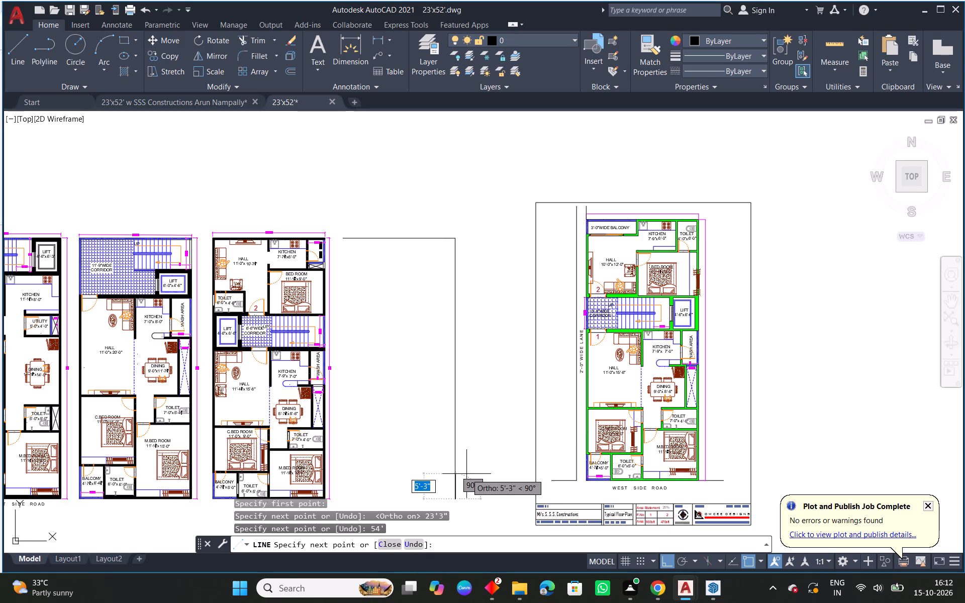
text(23'')
key(BackSpace)
key(Return)
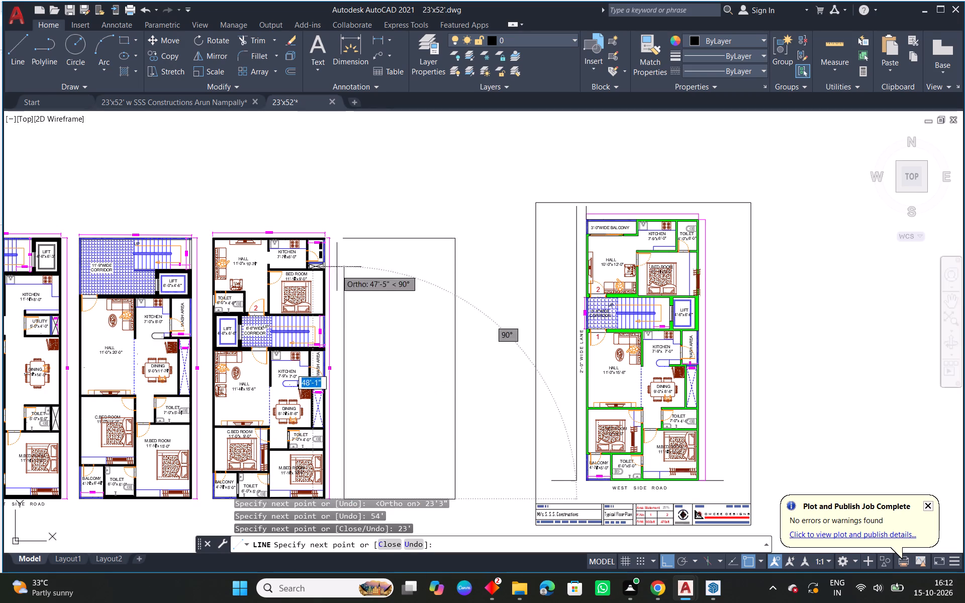
click(343, 236)
right_click(343, 236)
click(359, 239)
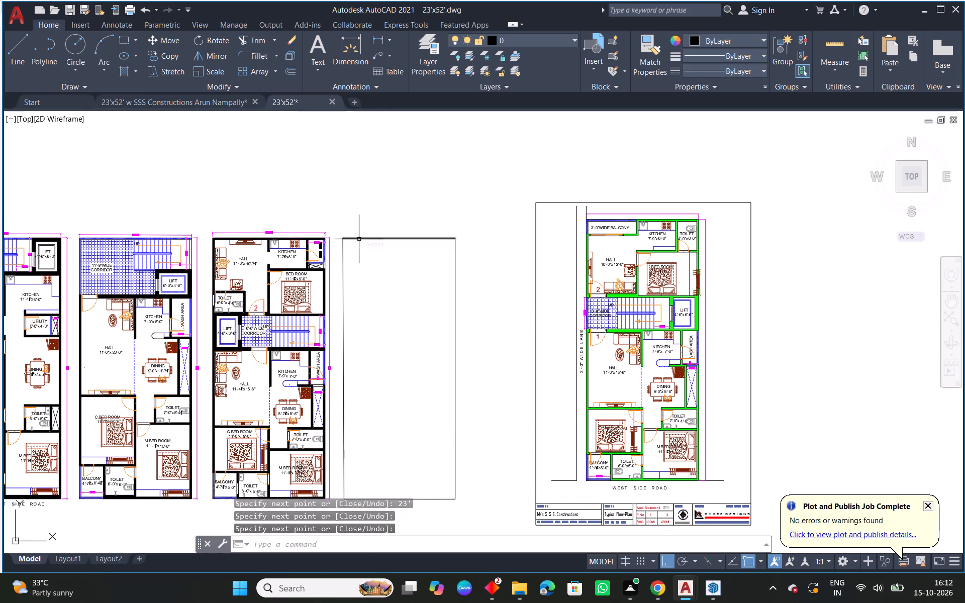
Fillet the outline's left side and top edge into a sharp corner.
middle_drag(355, 249, 503, 185)
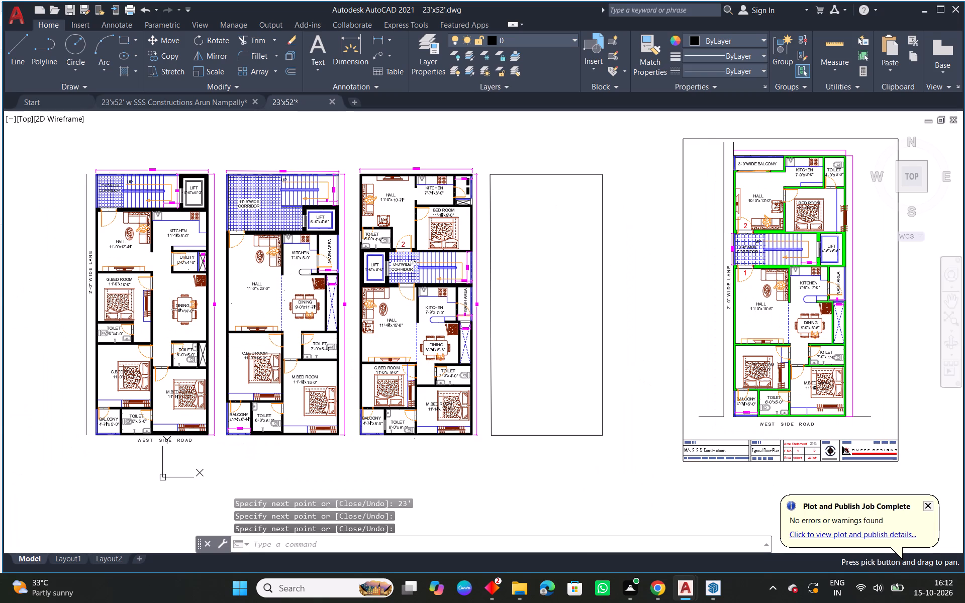
text(F)
key(space)
click(491, 208)
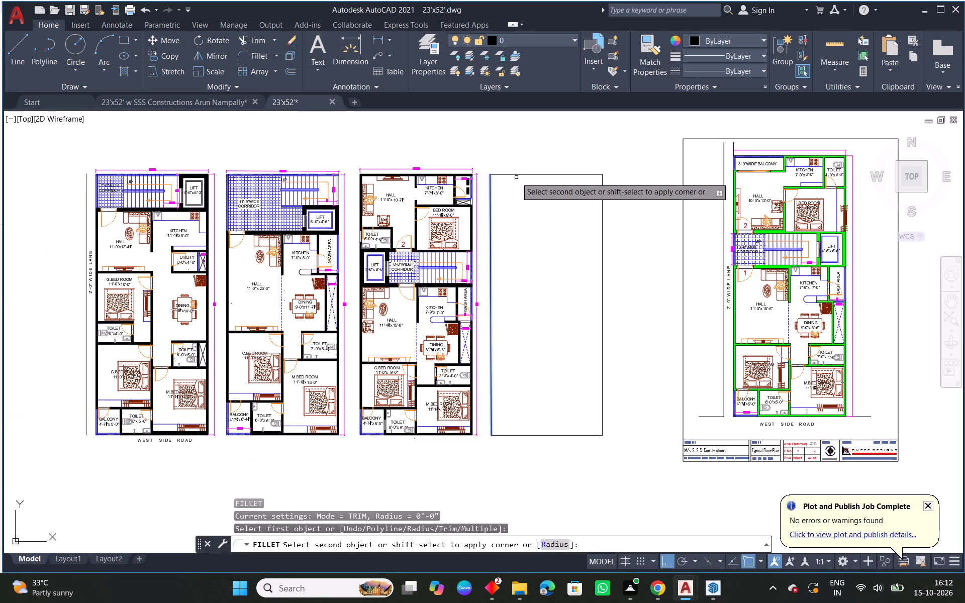
click(525, 174)
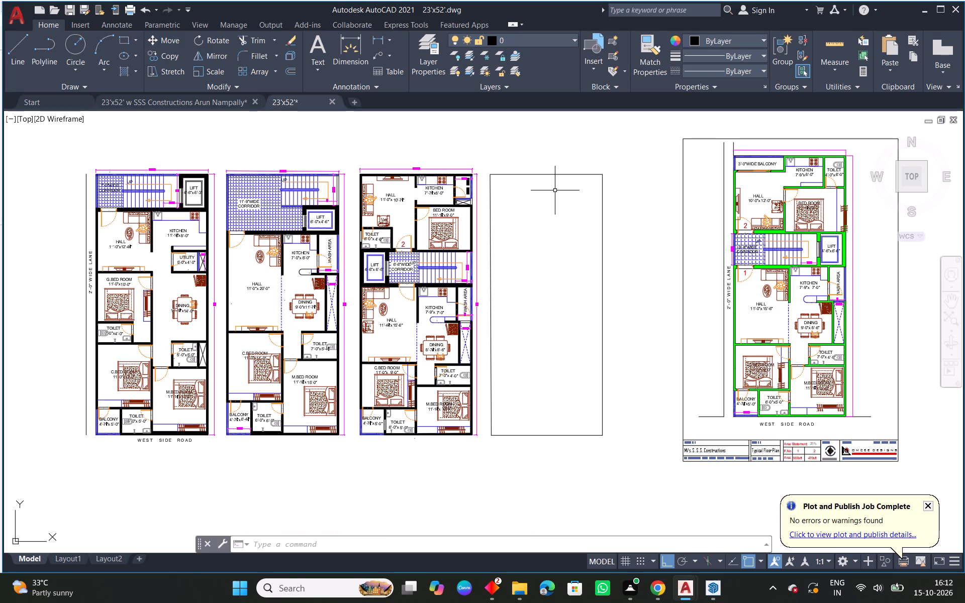
Offset all four sides of the outline 4.5 inward to form the outer walls.
text(O 4.5)
key(Return)
click(563, 176)
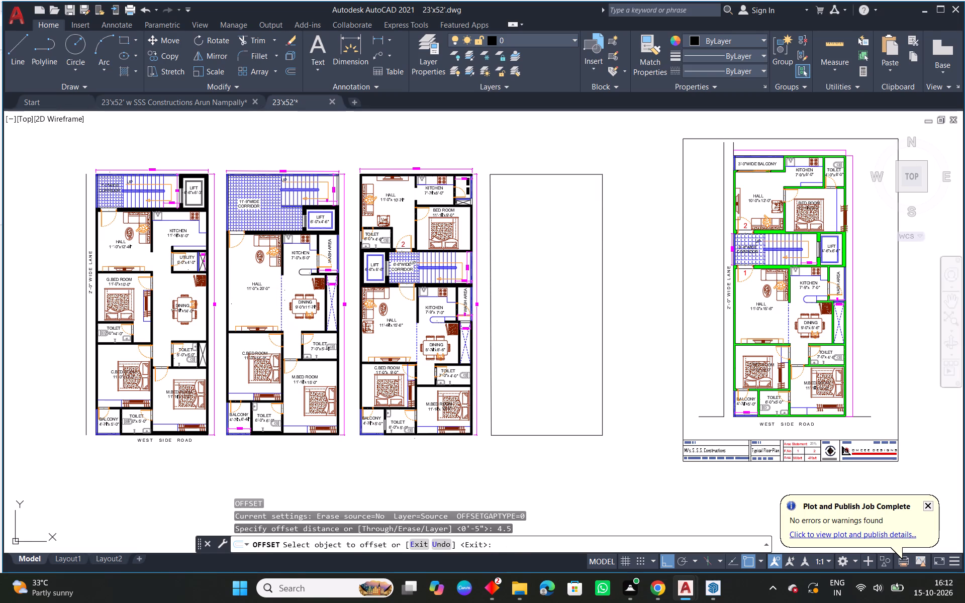
click(561, 219)
click(600, 230)
click(558, 240)
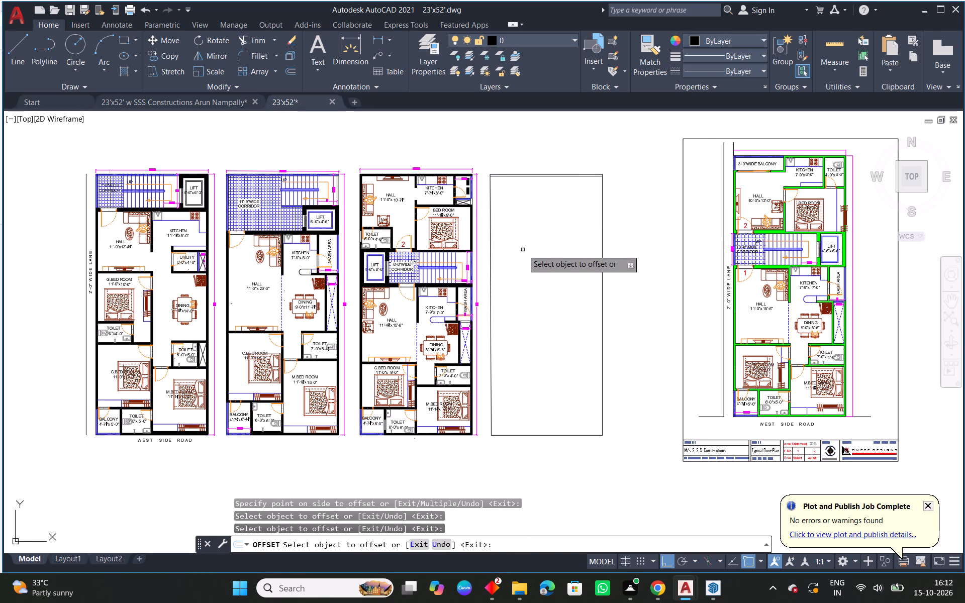
click(493, 248)
click(527, 241)
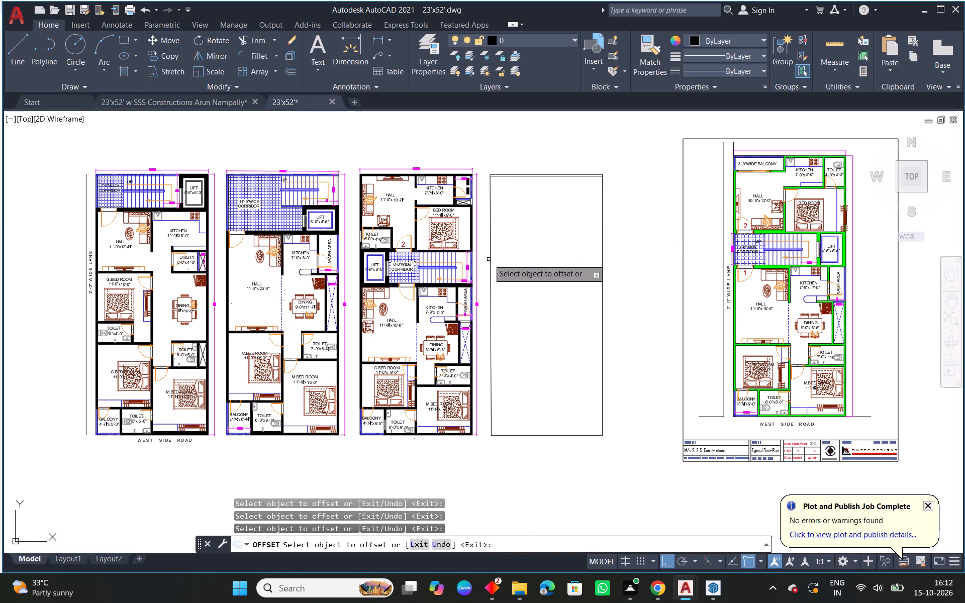
click(489, 259)
click(492, 258)
click(506, 256)
click(603, 244)
click(547, 278)
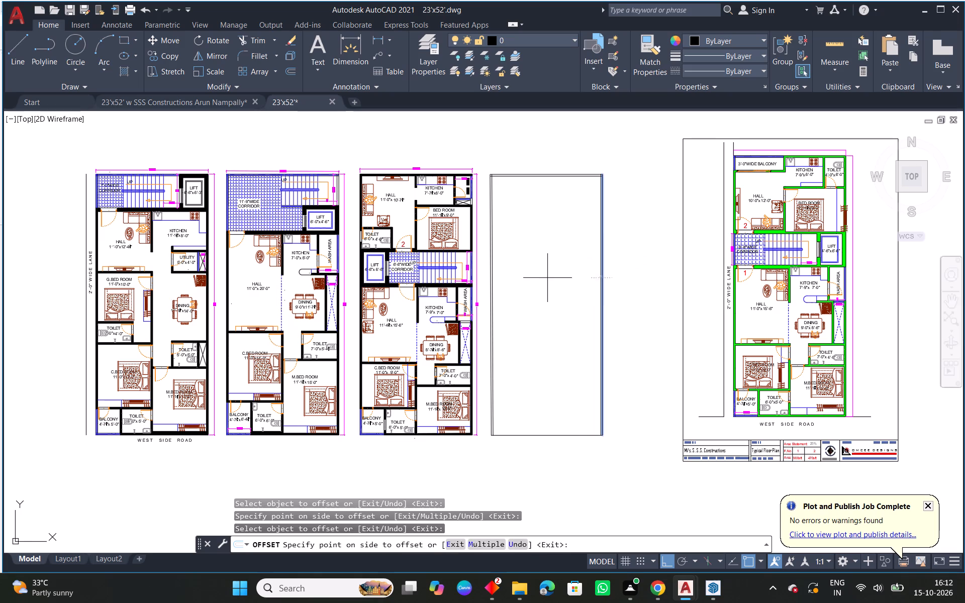
click(527, 434)
drag(537, 400, 544, 381)
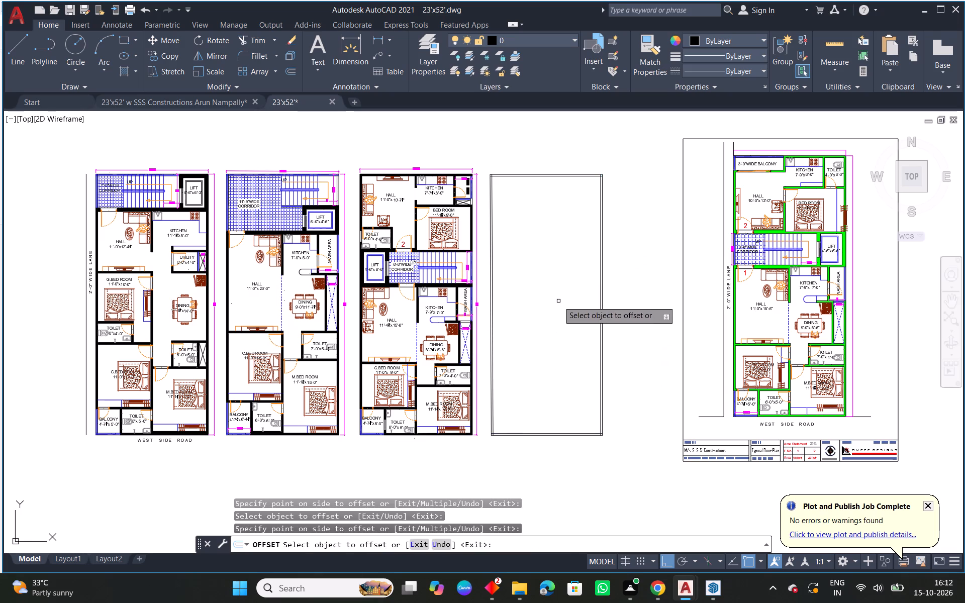
key(Escape)
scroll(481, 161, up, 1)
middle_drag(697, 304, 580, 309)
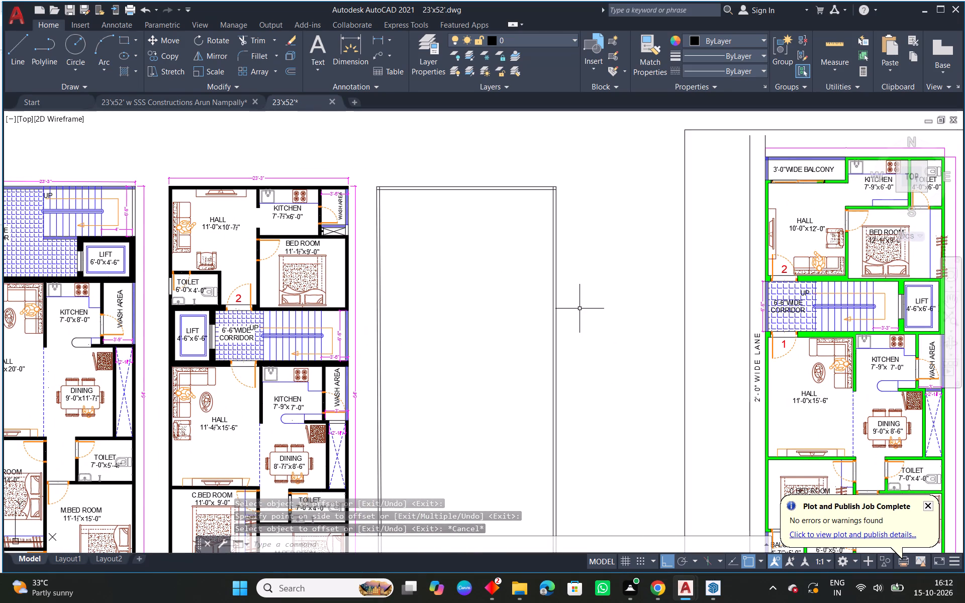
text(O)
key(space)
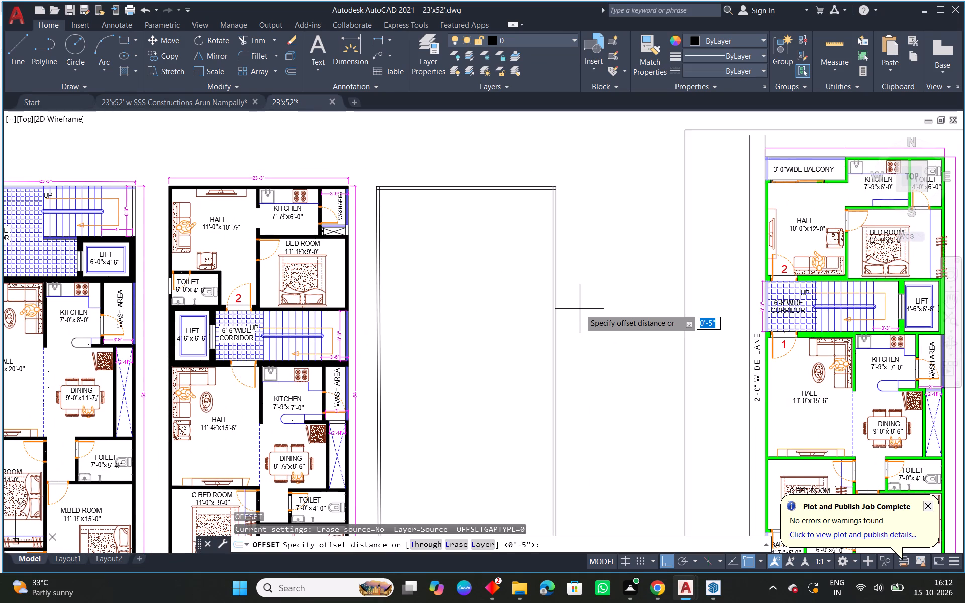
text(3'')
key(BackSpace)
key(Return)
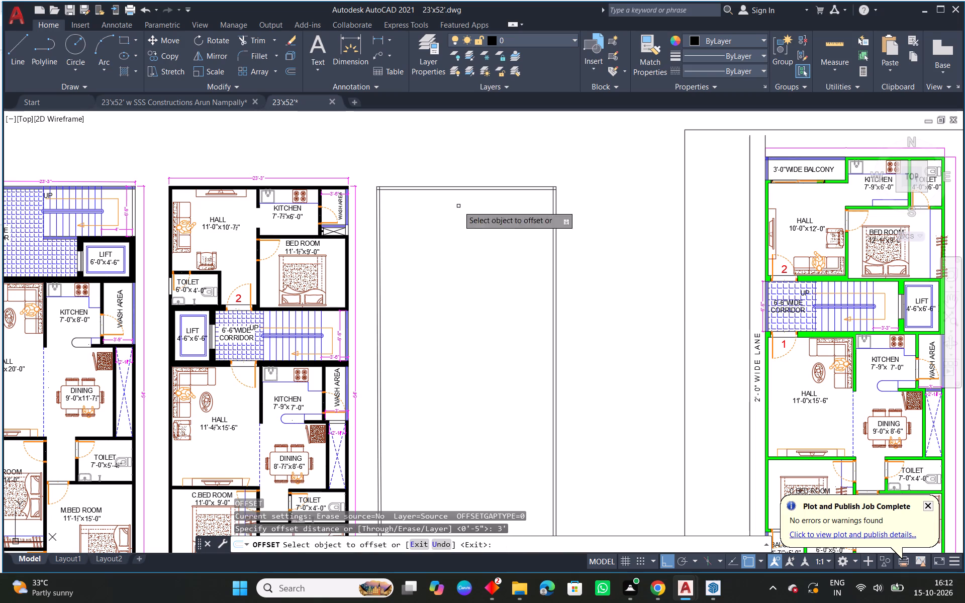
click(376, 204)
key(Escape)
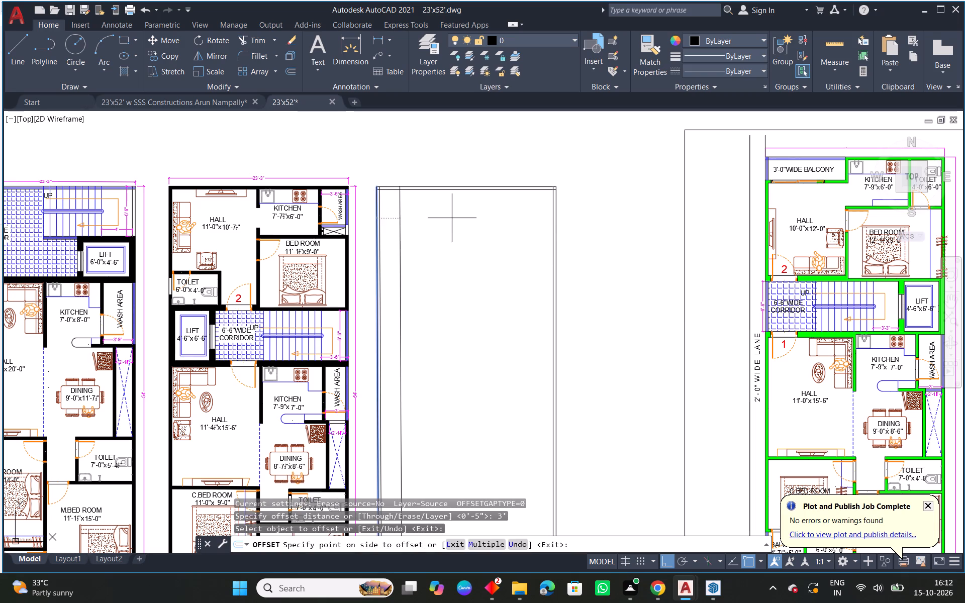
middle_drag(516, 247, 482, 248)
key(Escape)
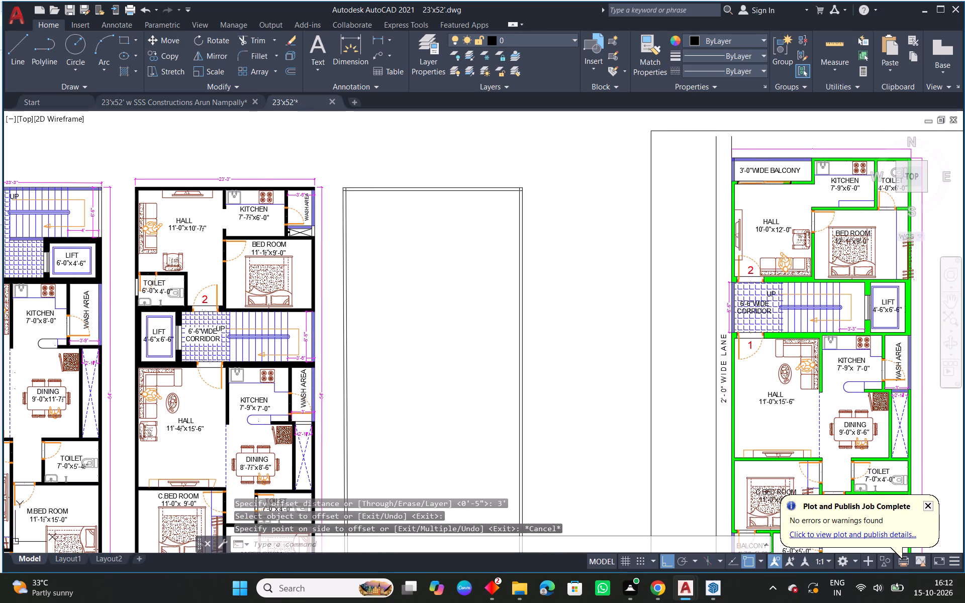
Offset the outline's outer left line 10' inward for an interior wall.
text(O 10'')
key(BackSpace)
key(Return)
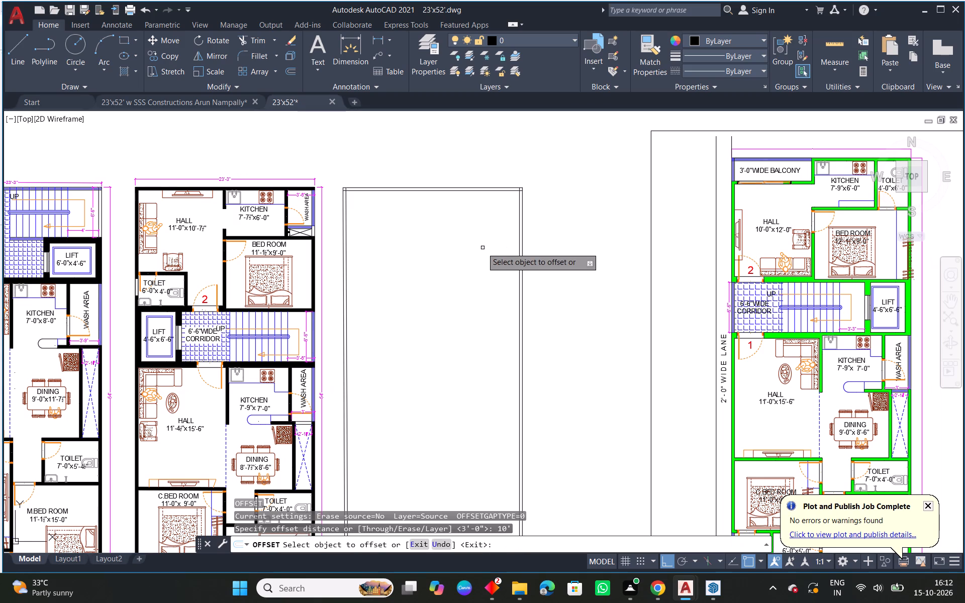
click(343, 205)
click(430, 219)
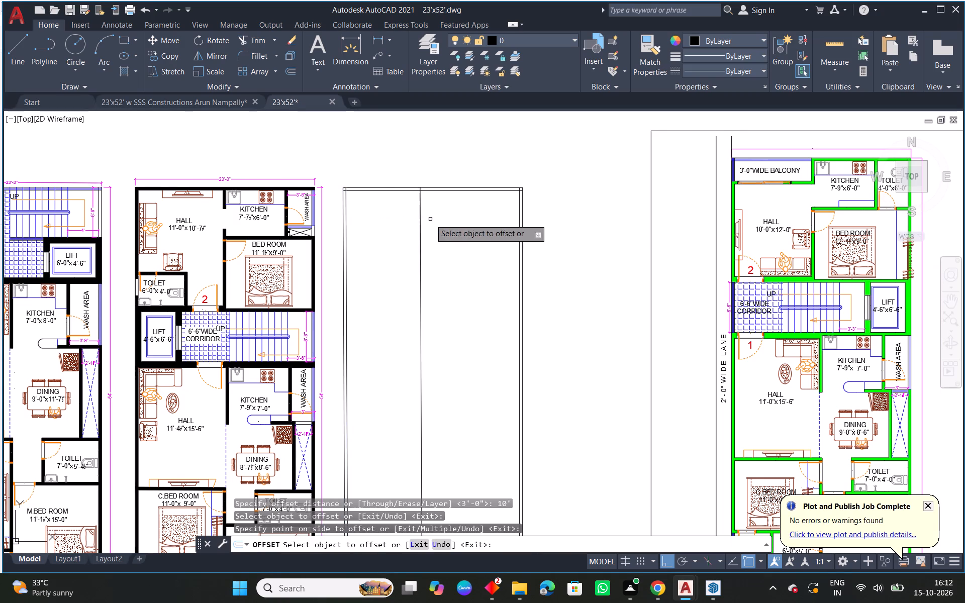
key(Escape)
Offset the first vertical interior wall line 4.5 to the right for the wall thickness.
text(O 4.5)
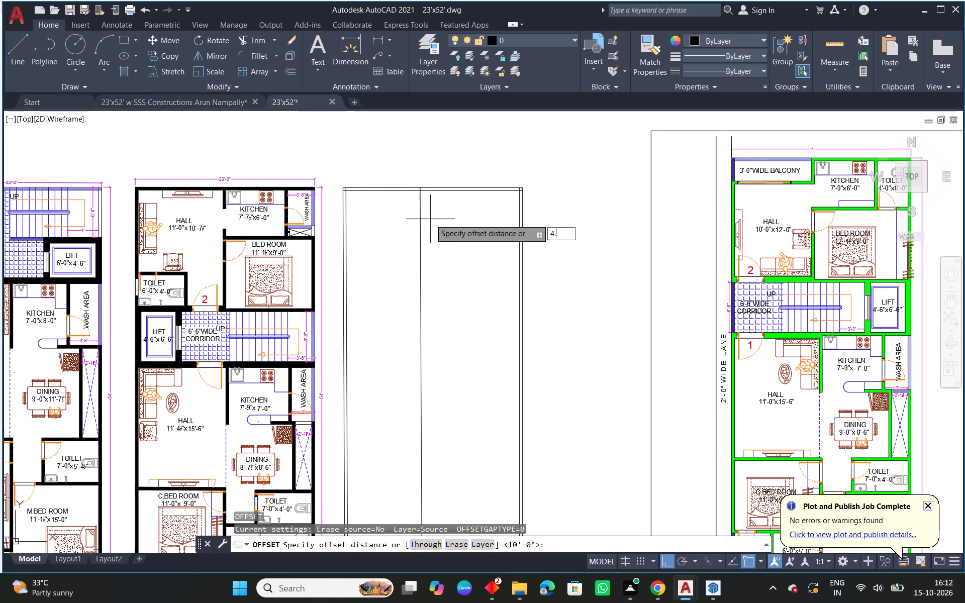
key(space)
click(422, 229)
click(463, 231)
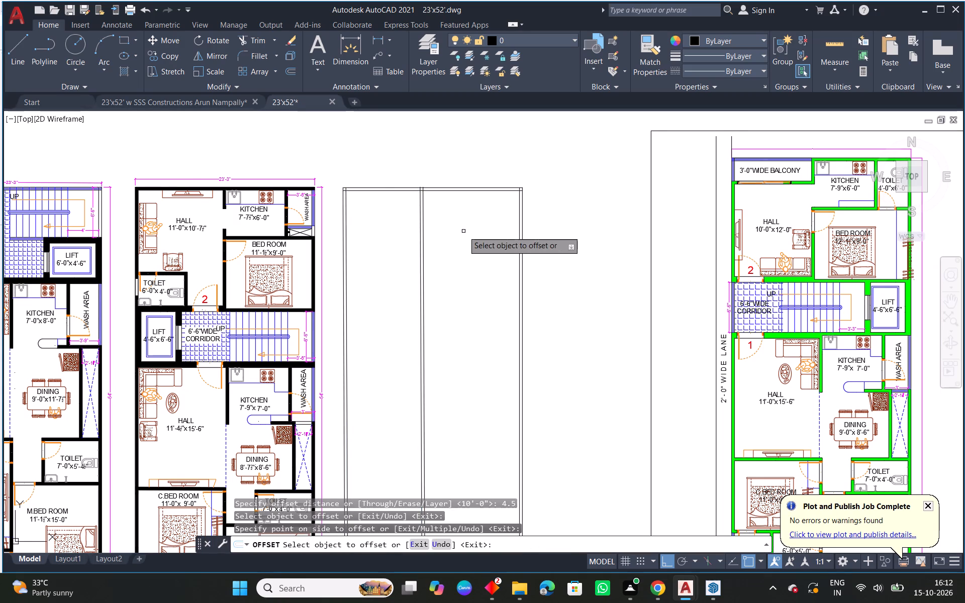
key(Escape)
Add a second vertical interior wall by offsetting the first wall's right line 7'9" to the right and that line another 4.5.
middle_drag(459, 231, 446, 232)
text(O 7'')
key(BackSpace)
text(9")
key(Return)
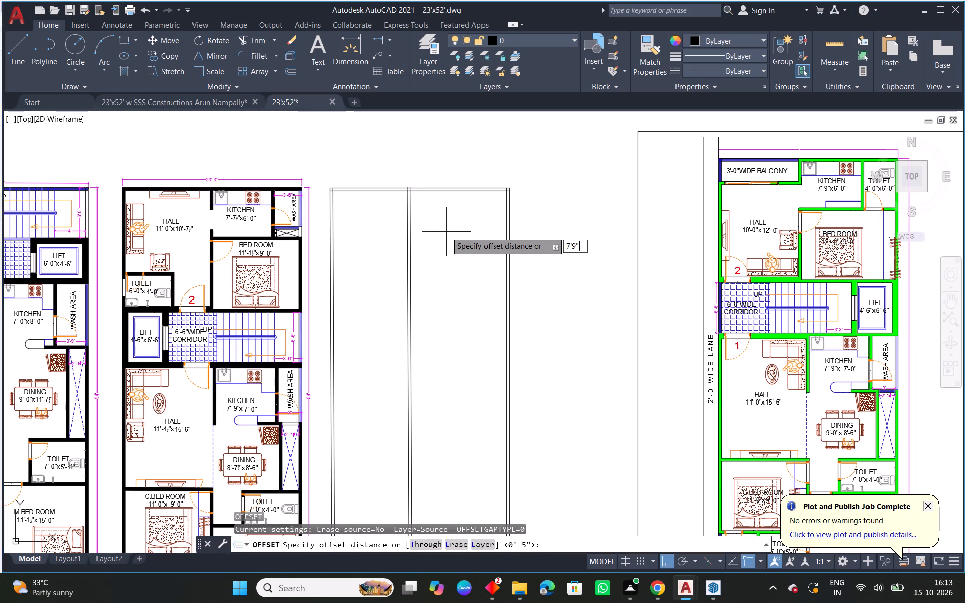
click(410, 221)
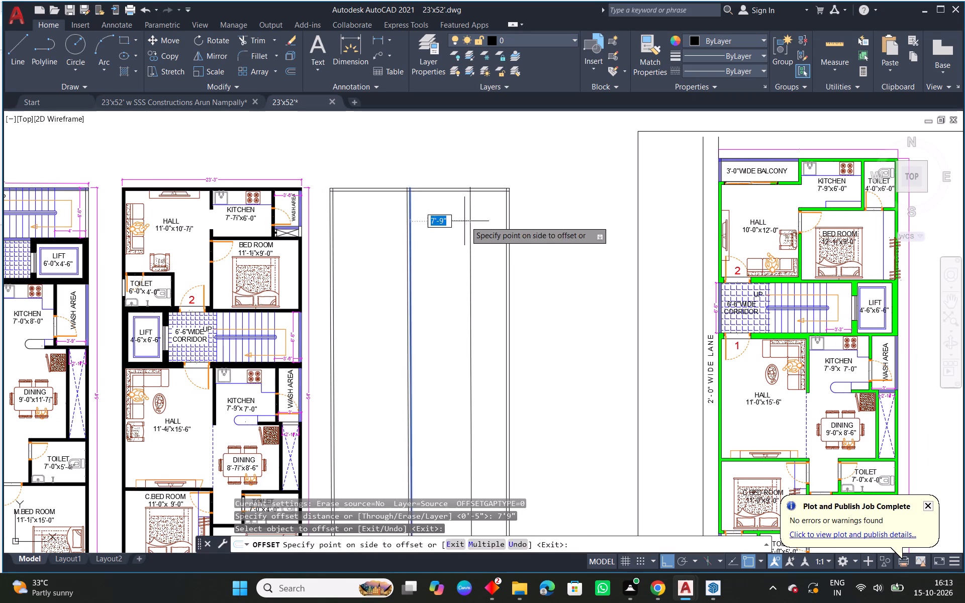
click(466, 221)
key(Escape)
middle_drag(494, 224, 452, 229)
text(O 4.5)
key(space)
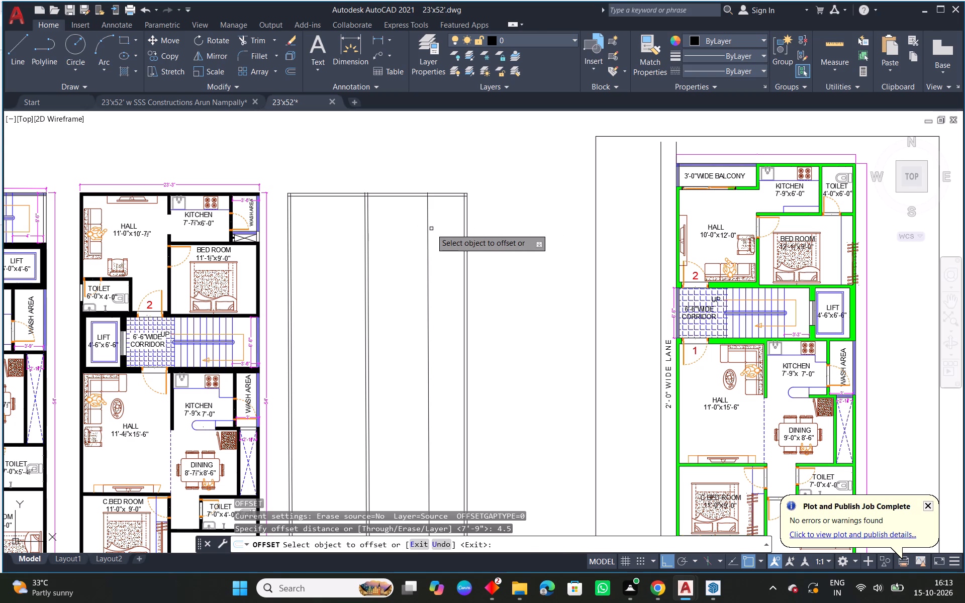
click(428, 233)
click(451, 232)
key(Escape)
Add a horizontal interior wall by offsetting the top wall's inner line 6' down and that line another 4.5.
text(O 6'')
key(BackSpace)
key(Return)
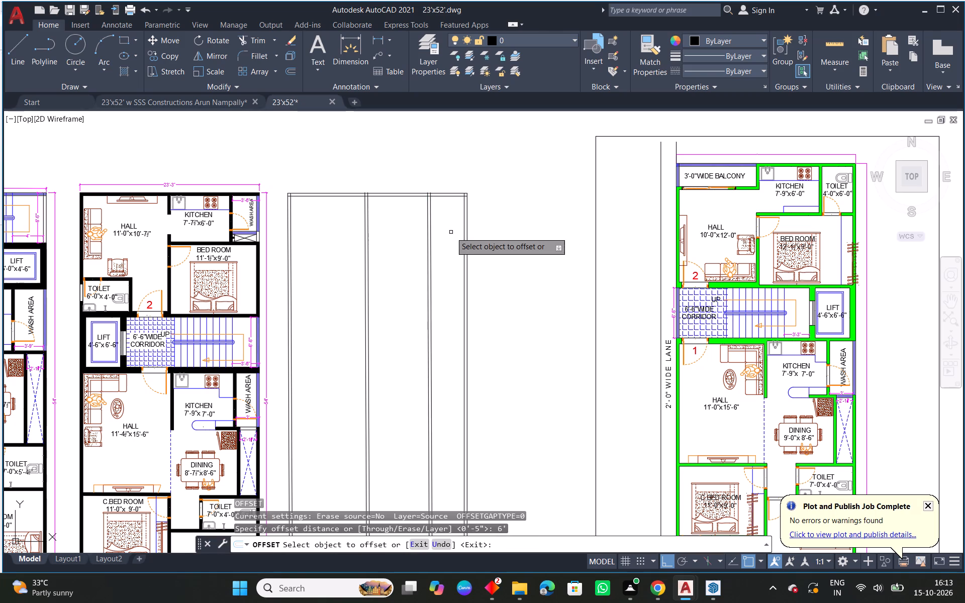
click(450, 197)
click(450, 257)
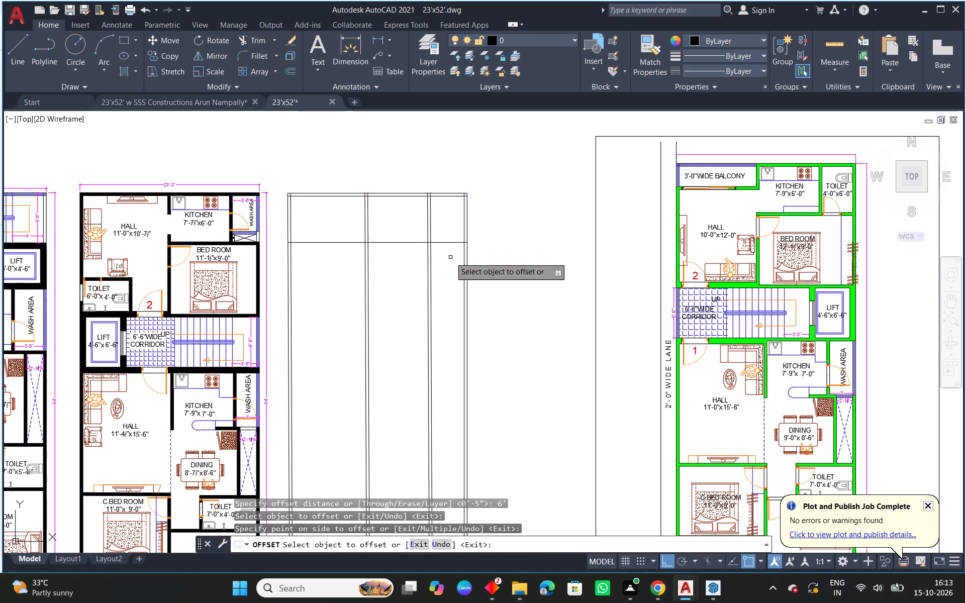
key(Escape)
text(O 4.5)
key(space)
click(448, 242)
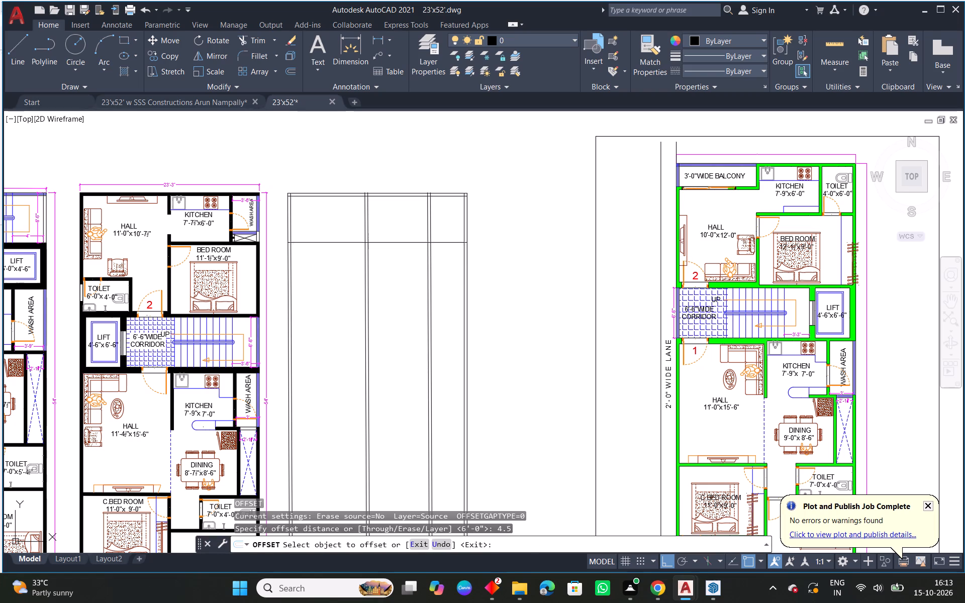
click(443, 277)
key(Escape)
Trim the first vertical interior wall's lines at the top wall, including their overhangs, and open the junction between them.
scroll(357, 192, up, 7)
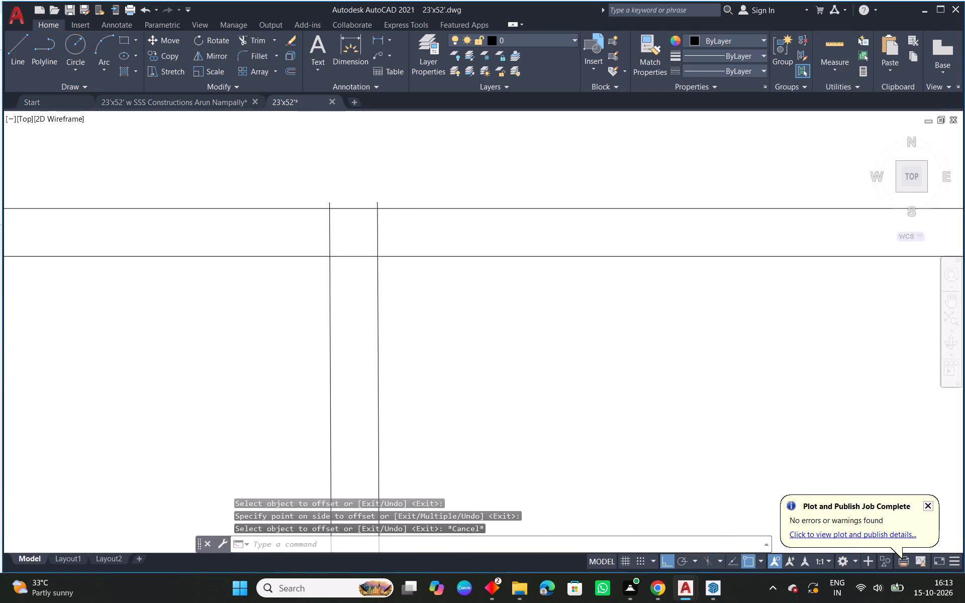
scroll(377, 220, down, 3)
scroll(347, 251, down, 3)
middle_drag(375, 269, 446, 240)
scroll(249, 196, up, 3)
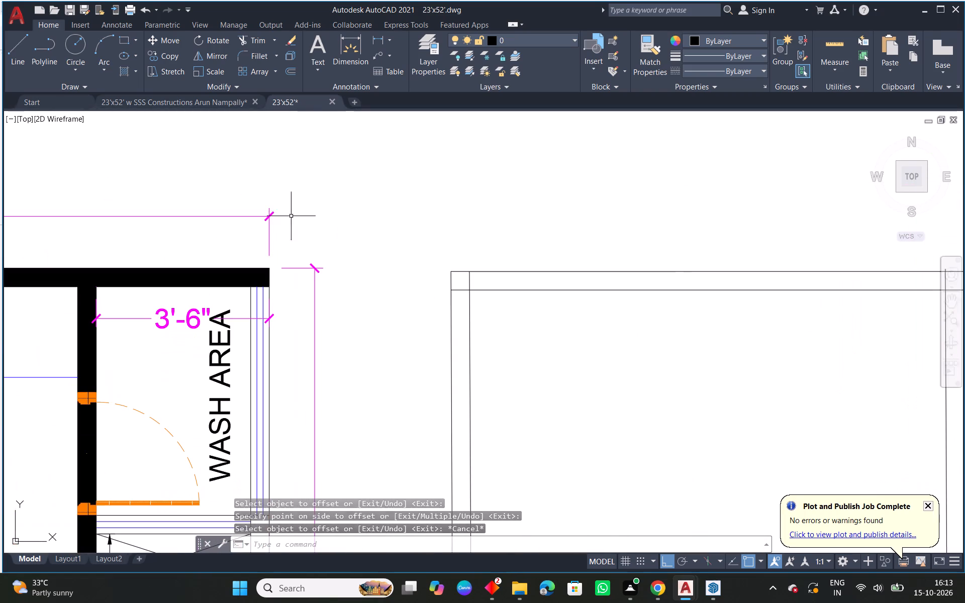
middle_drag(595, 314, 223, 228)
scroll(339, 250, down, 2)
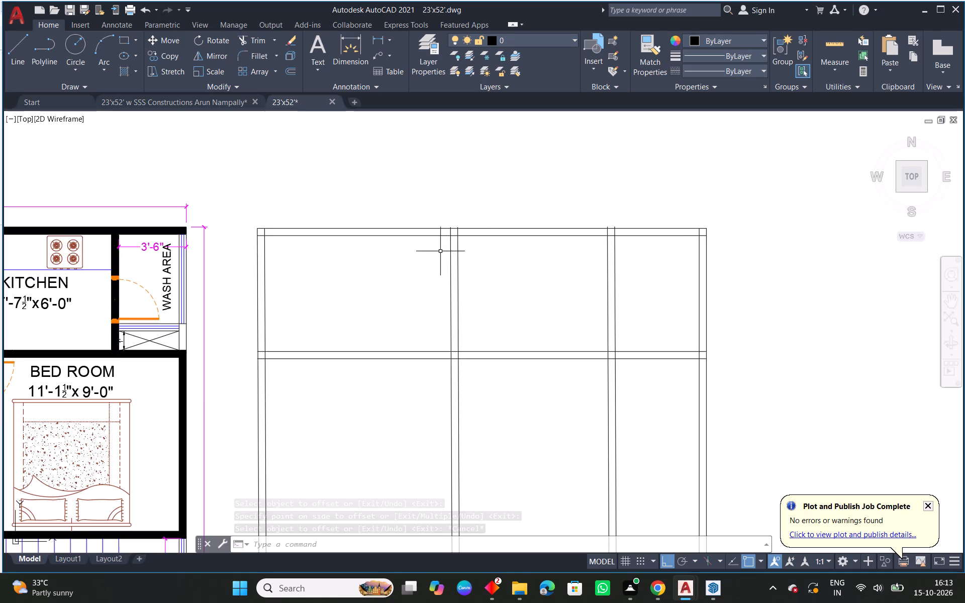
scroll(466, 229, up, 4)
scroll(378, 214, up, 1)
middle_drag(393, 227, 475, 219)
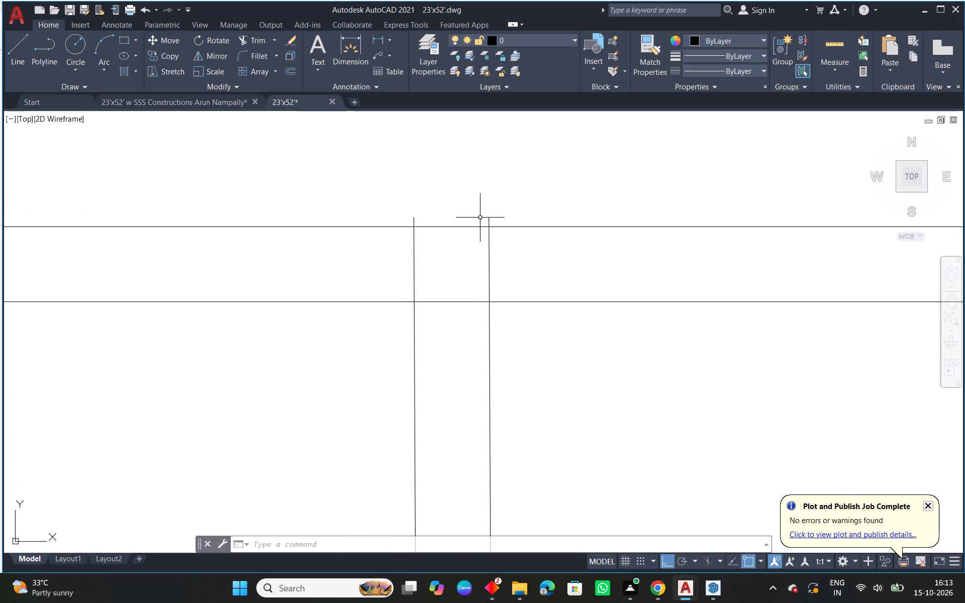
text(TR)
key(space)
key(space)
click(489, 219)
click(414, 218)
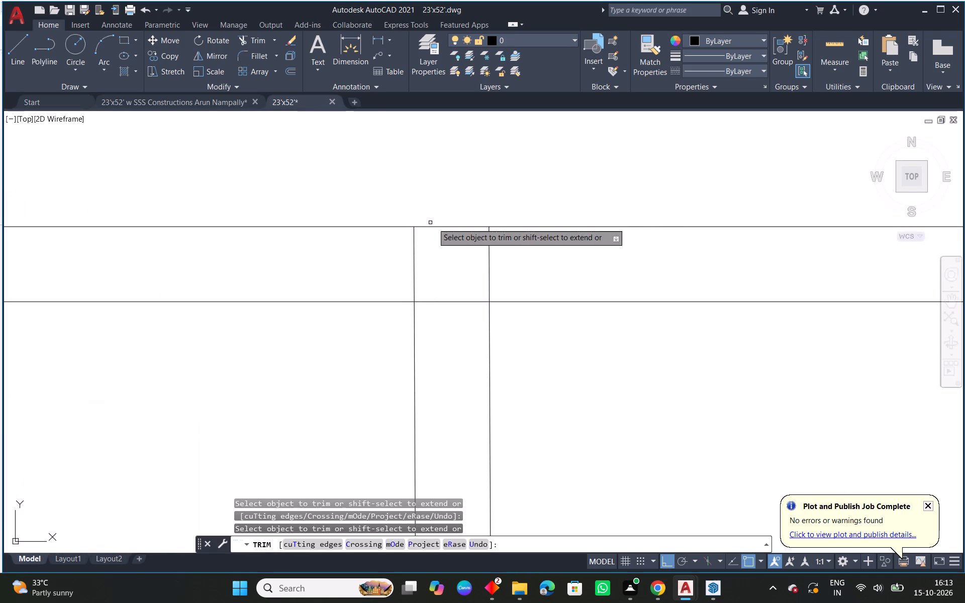
drag(527, 258, 496, 253)
drag(378, 249, 516, 247)
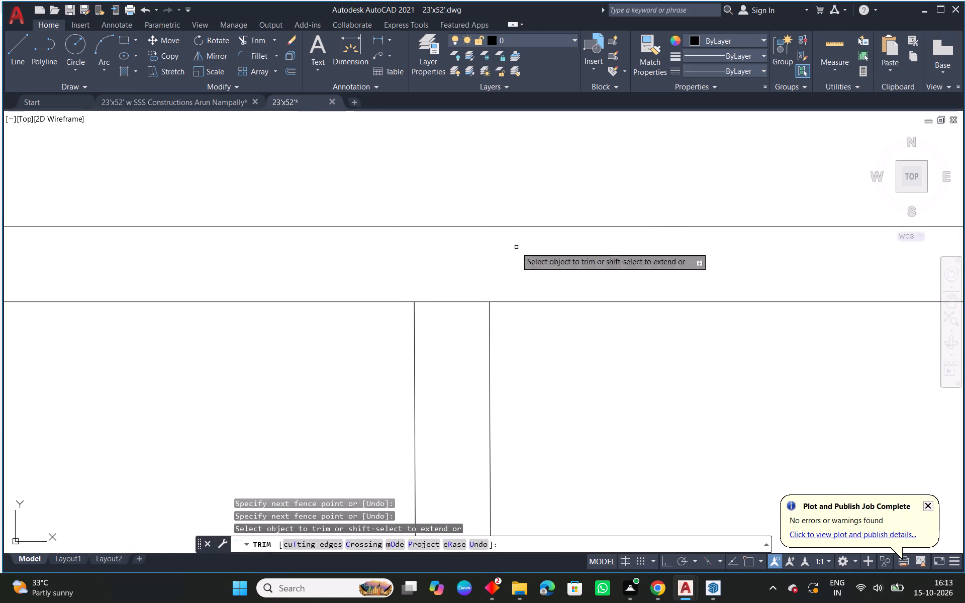
drag(467, 289, 458, 333)
Trim the second vertical interior wall into an open junction with the top wall and clean the outline's top-right inner corner.
scroll(436, 301, down, 3)
middle_drag(717, 360, 349, 305)
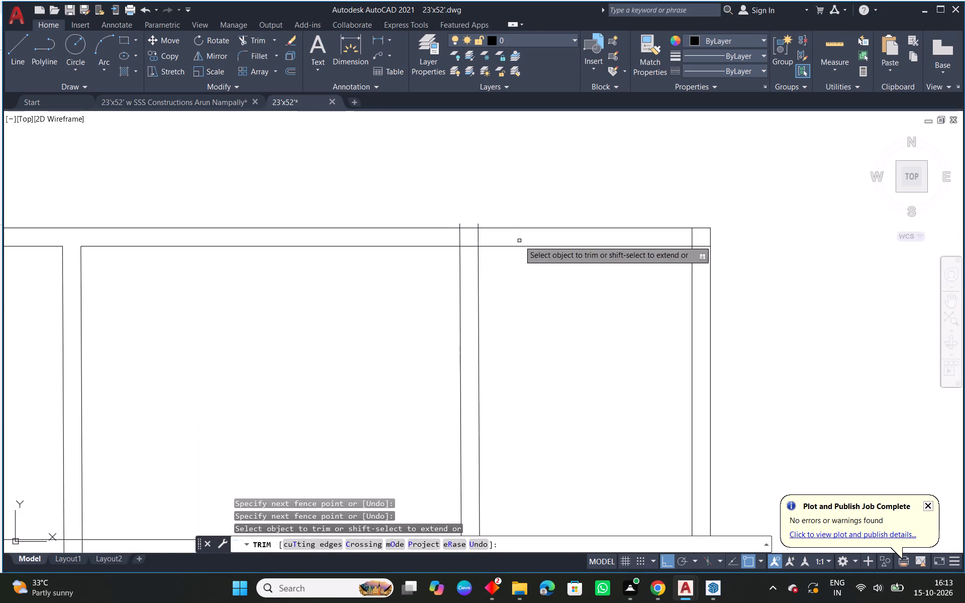
scroll(513, 227, up, 2)
drag(437, 258, 324, 250)
drag(357, 222, 459, 222)
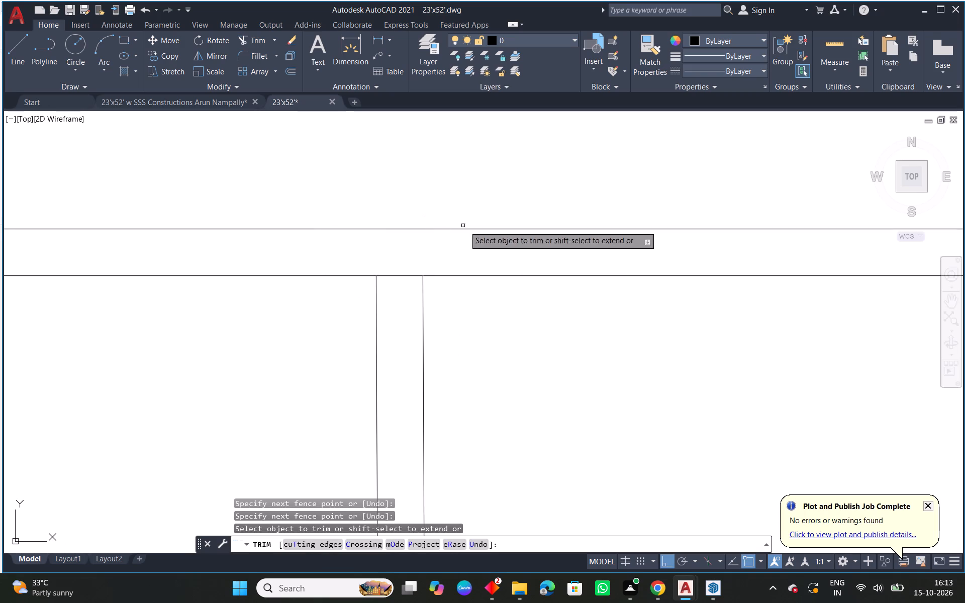
scroll(466, 230, down, 3)
middle_drag(732, 318, 569, 310)
scroll(479, 234, up, 2)
drag(376, 256, 376, 232)
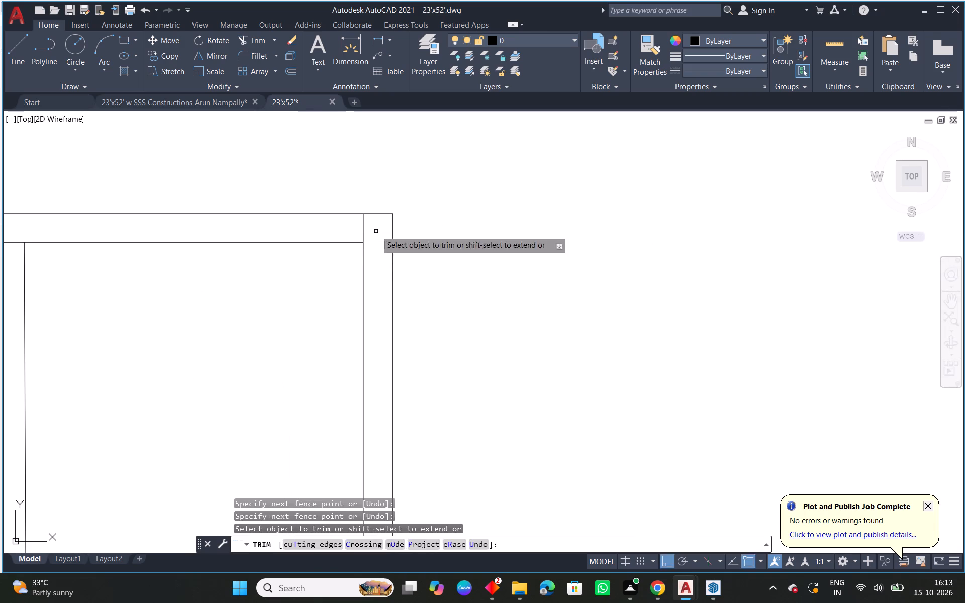
drag(376, 231, 328, 225)
scroll(372, 241, down, 3)
middle_drag(428, 290, 639, 244)
scroll(507, 204, up, 1)
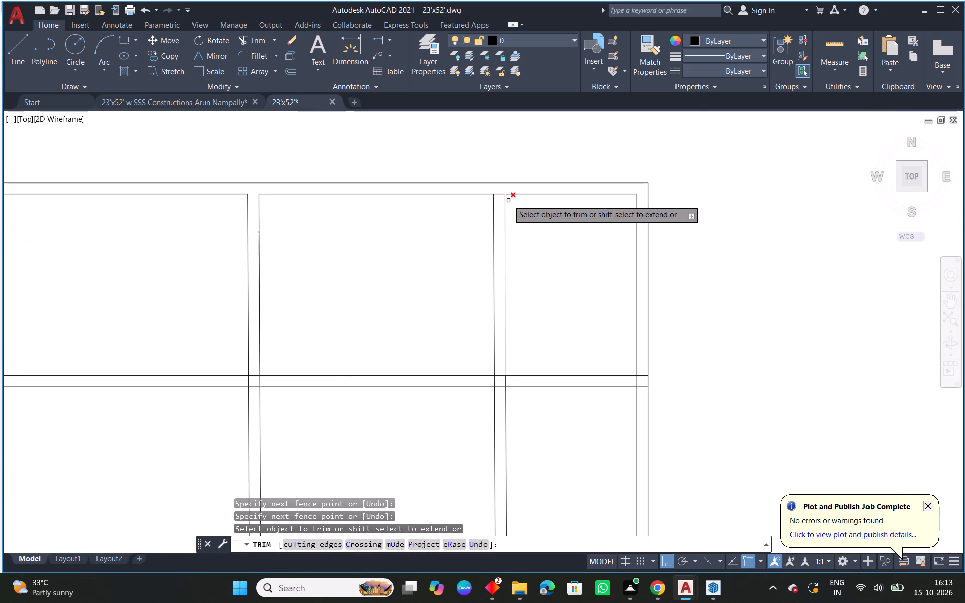
click(499, 193)
middle_drag(456, 293, 513, 264)
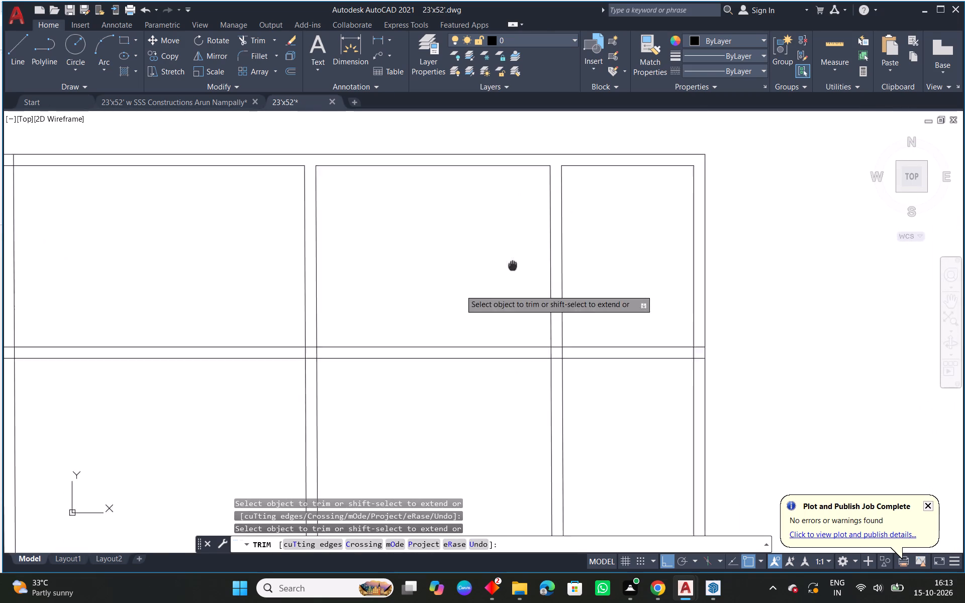
middle_drag(513, 264, 537, 245)
scroll(537, 245, down, 2)
scroll(559, 286, up, 3)
scroll(537, 284, down, 3)
key(Escape)
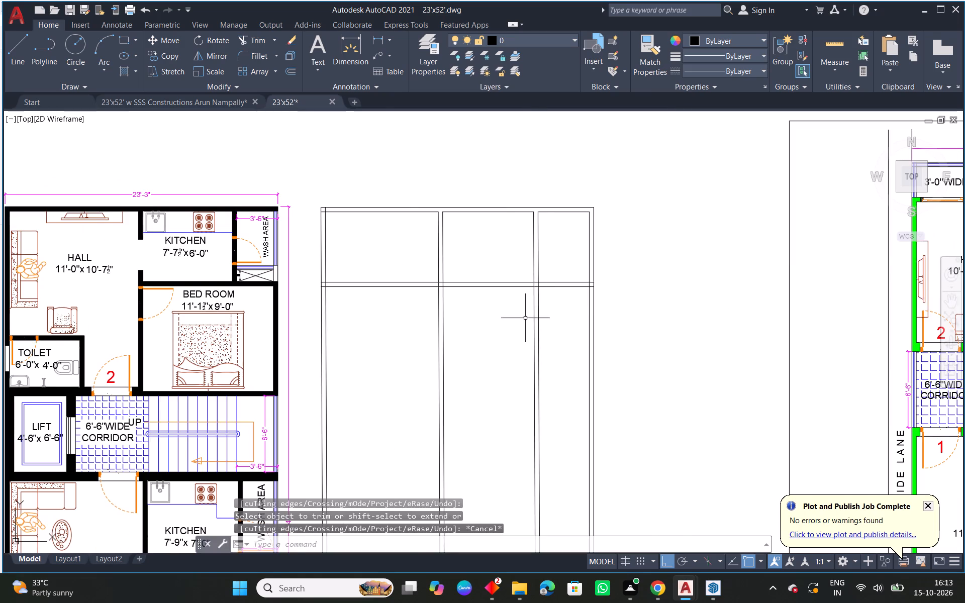
Add another horizontal wall by offsetting the outline's outer top line 3' down and that line another 4.5.
middle_drag(561, 327, 416, 326)
scroll(416, 326, down, 1)
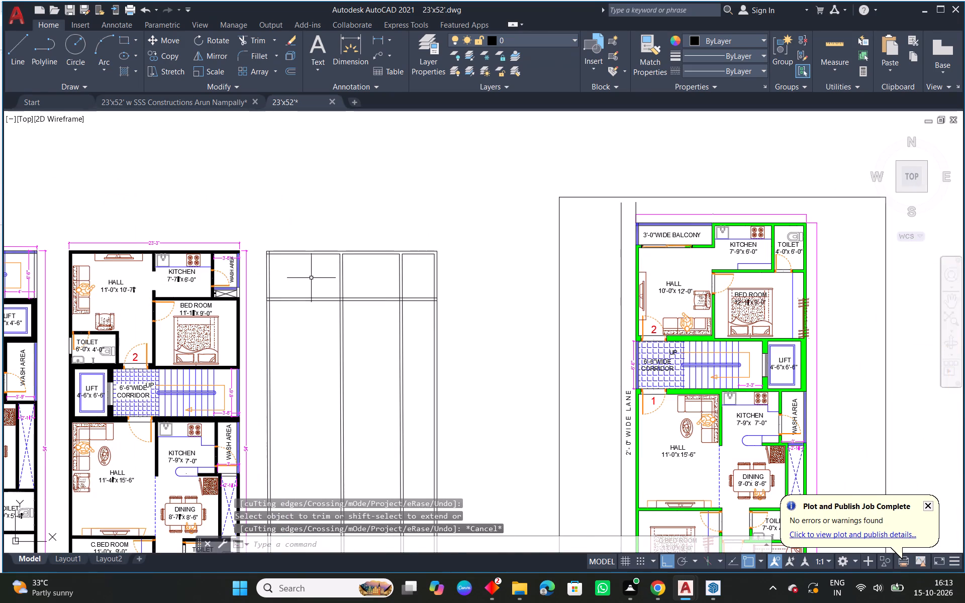
scroll(311, 278, up, 1)
text(O 3'')
key(BackSpace)
key(Return)
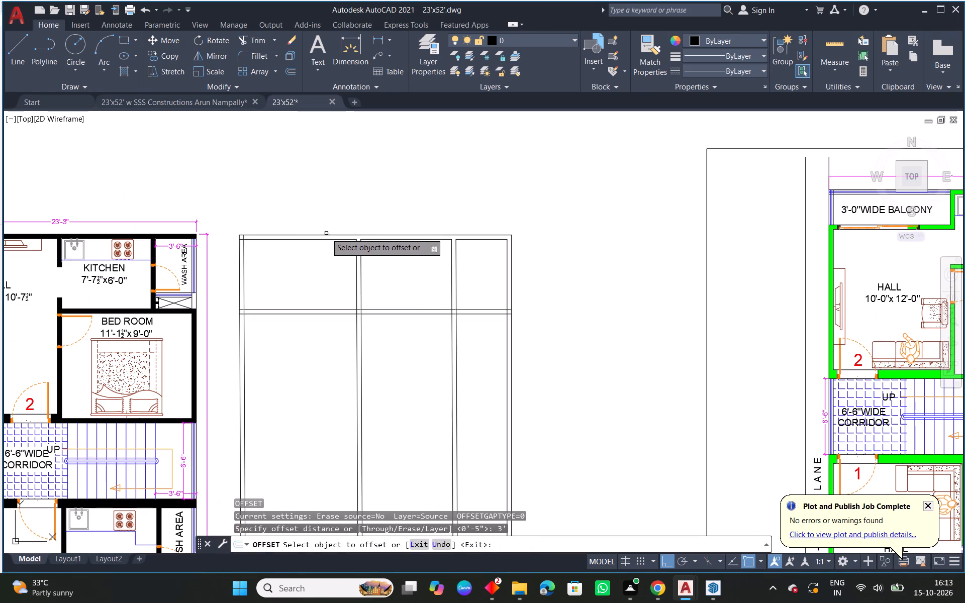
click(327, 234)
click(326, 276)
key(Escape)
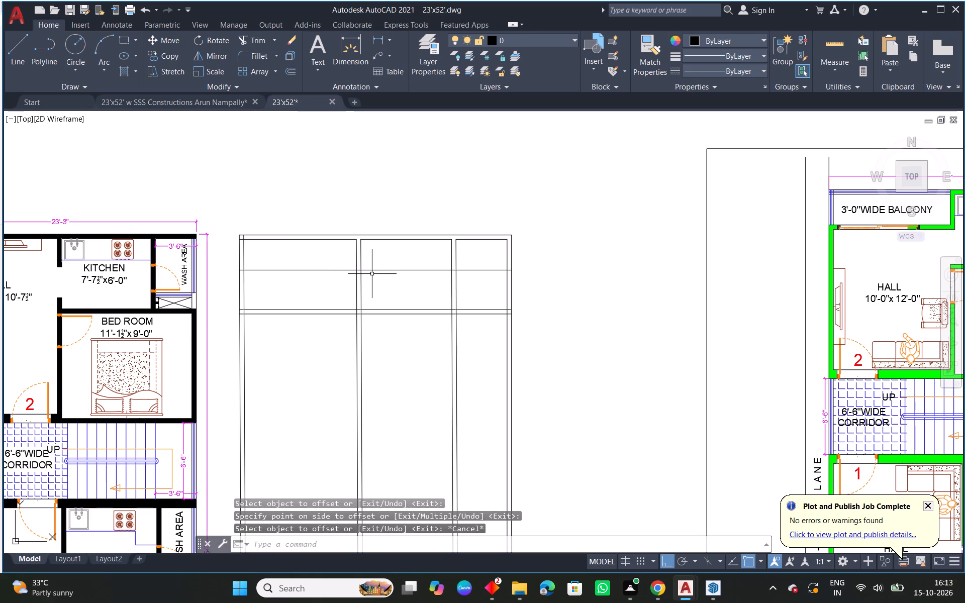
text(O 4.5)
key(space)
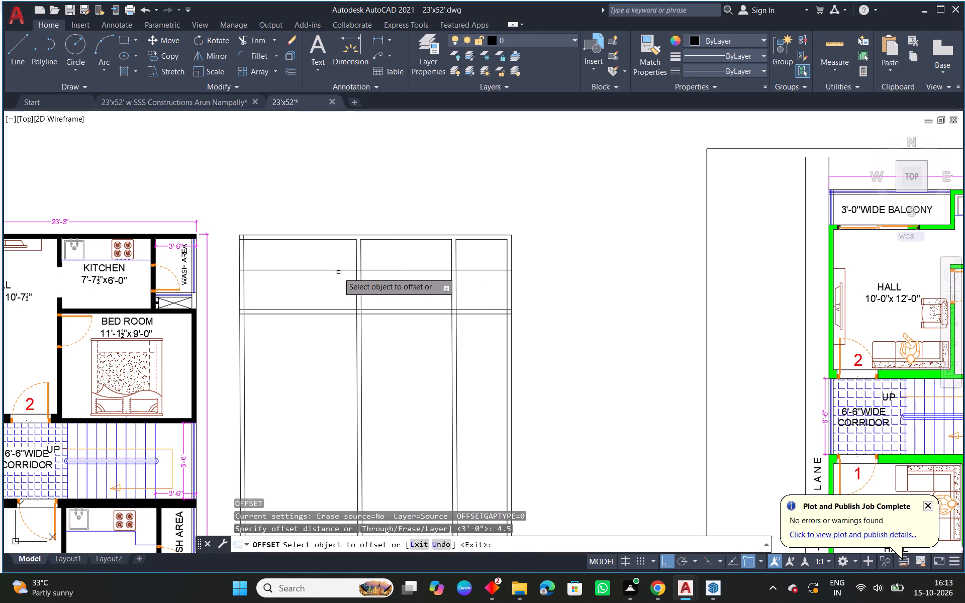
click(338, 272)
click(332, 313)
key(Escape)
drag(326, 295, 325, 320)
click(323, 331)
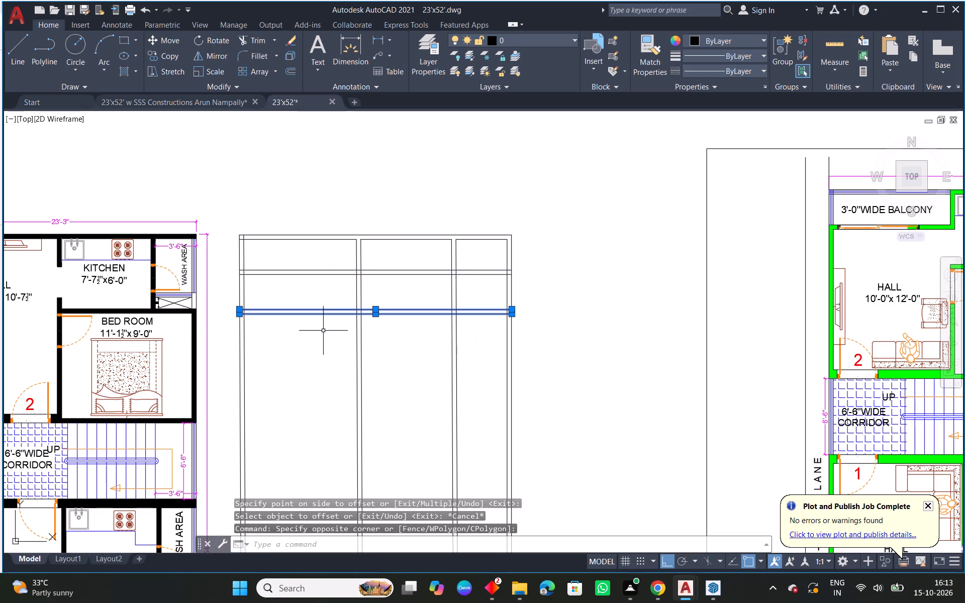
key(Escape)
Trim the lower horizontal wall's two lines out of the left bay and delete their leftover stubs in the left outer wall.
text(TR)
key(space)
key(space)
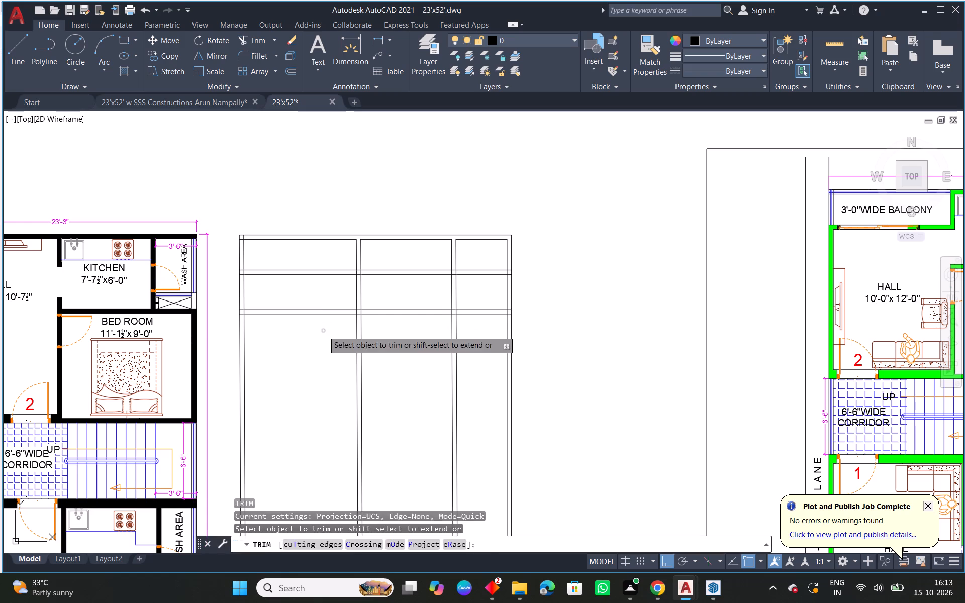
drag(323, 331, 323, 299)
scroll(236, 307, up, 3)
key(Escape)
drag(256, 311, 257, 322)
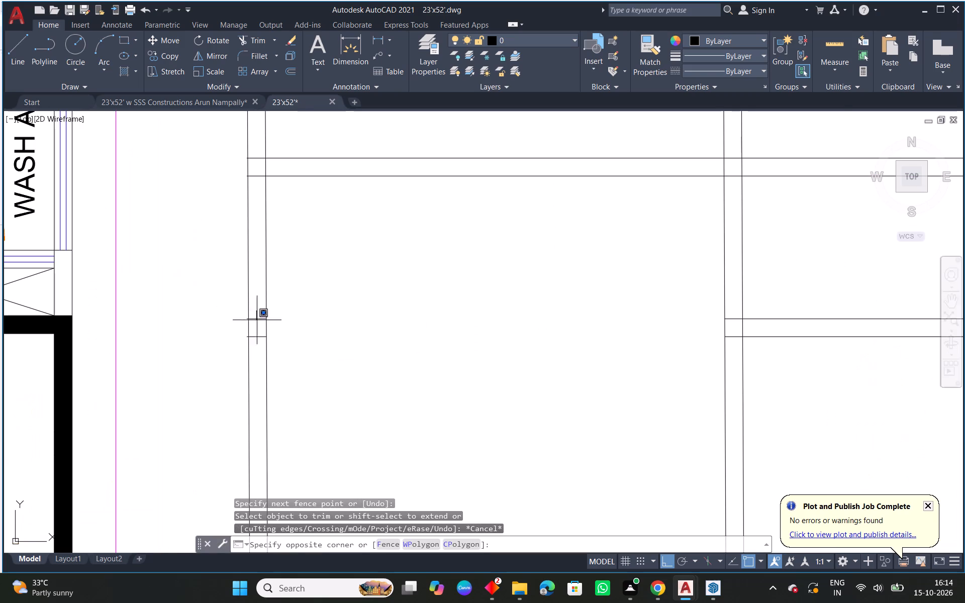
click(252, 349)
key(Delete)
Trim the upper horizontal wall's overhangs and crossing lines at the left outer wall, opening the junction between them.
scroll(359, 331, down, 2)
middle_drag(469, 334, 461, 338)
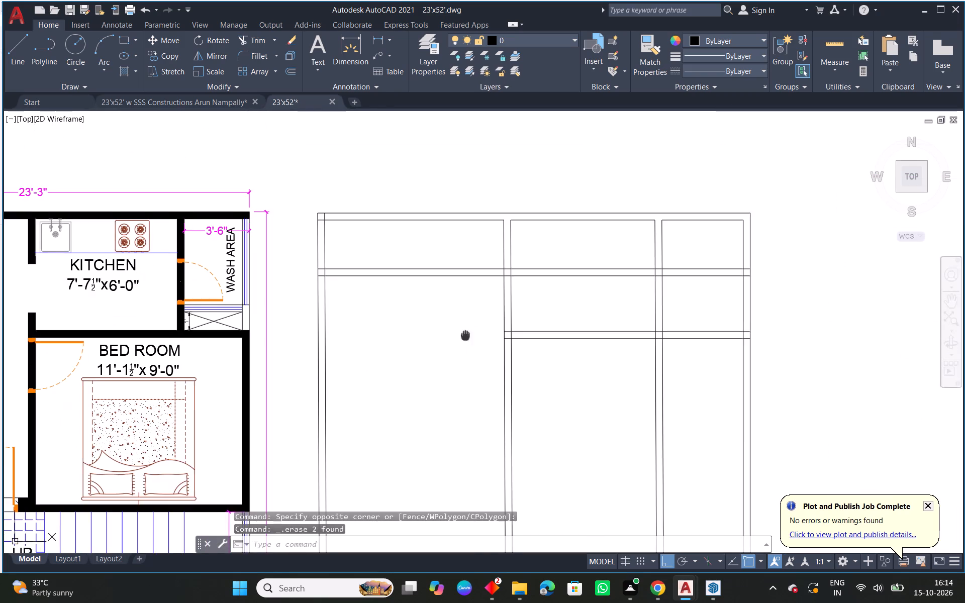
middle_drag(461, 338, 409, 364)
scroll(231, 288, up, 3)
scroll(337, 350, up, 4)
middle_drag(349, 384, 354, 415)
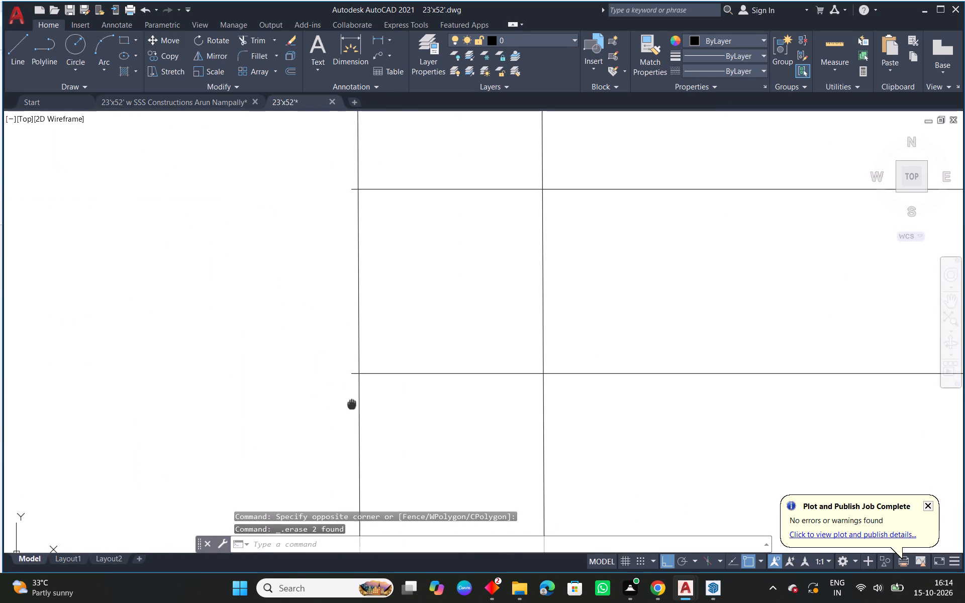
middle_drag(354, 415, 361, 438)
key(t)
key(r)
key(space)
key(space)
click(364, 417)
click(364, 413)
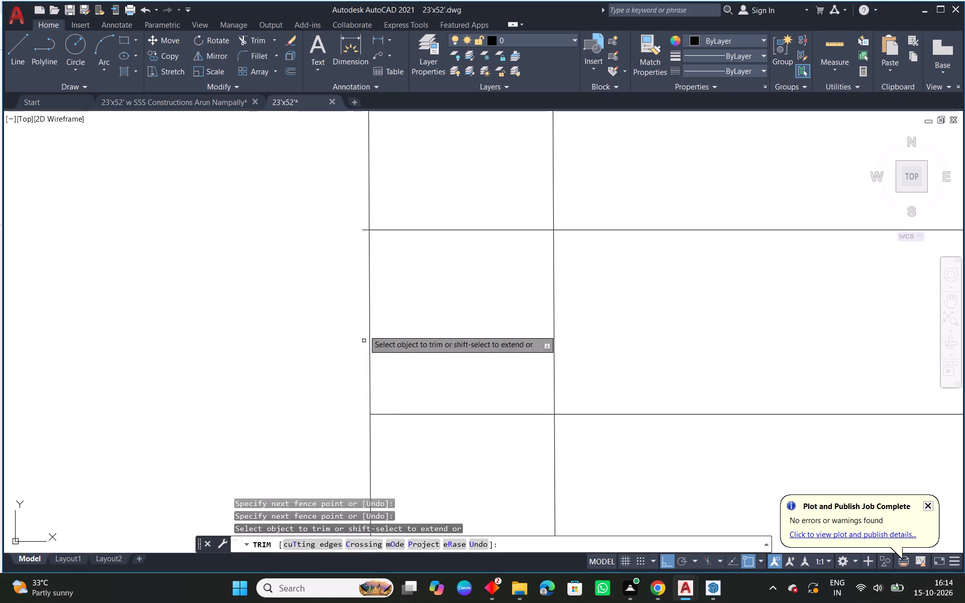
click(363, 228)
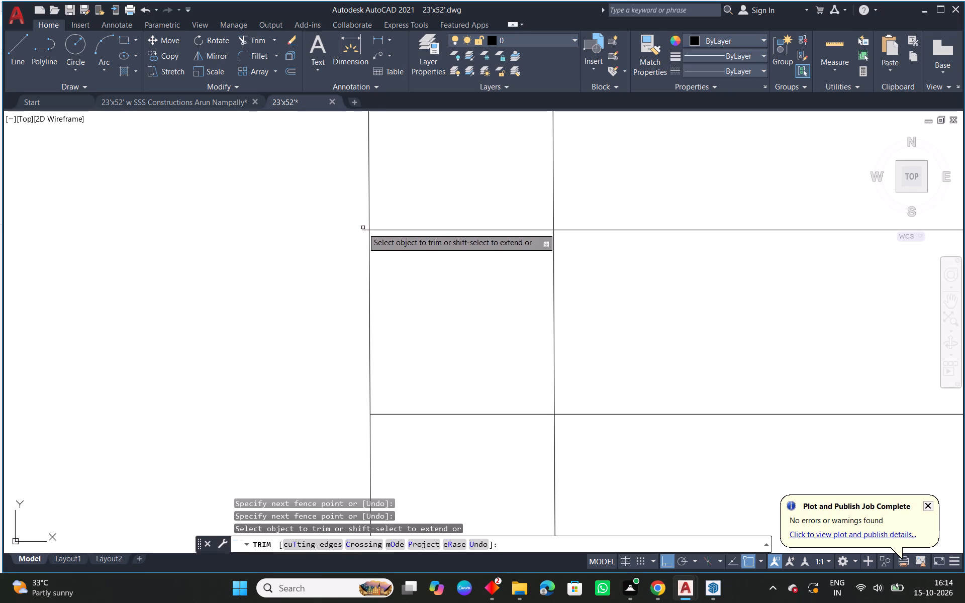
drag(491, 198, 477, 445)
drag(478, 368, 622, 334)
key(Escape)
Fillet the left and top walls' inner lines into a sharp corner at the outline's top left.
scroll(619, 337, down, 5)
middle_drag(790, 354, 359, 400)
scroll(171, 290, up, 1)
key(f)
key(space)
click(210, 277)
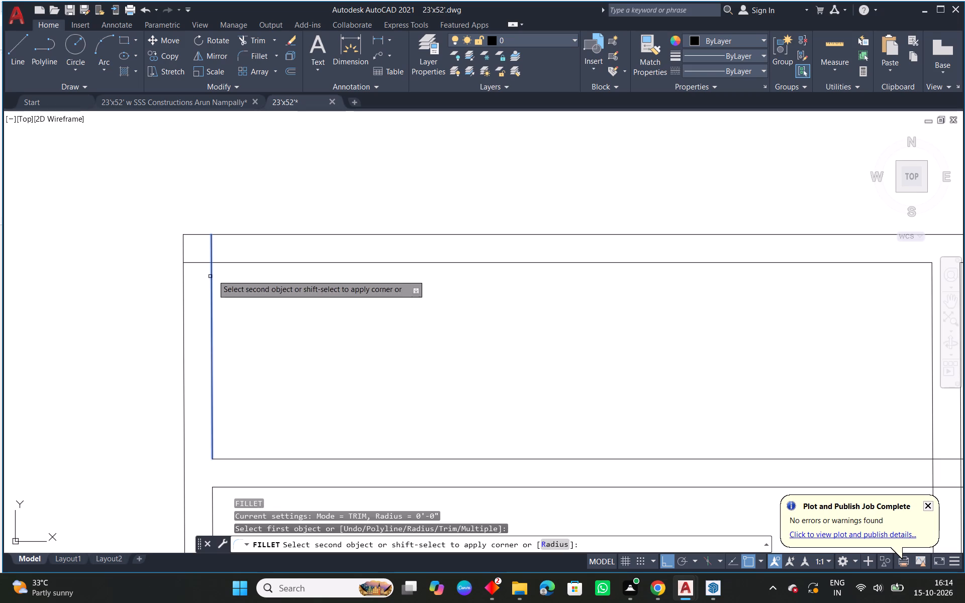
click(230, 264)
key(Escape)
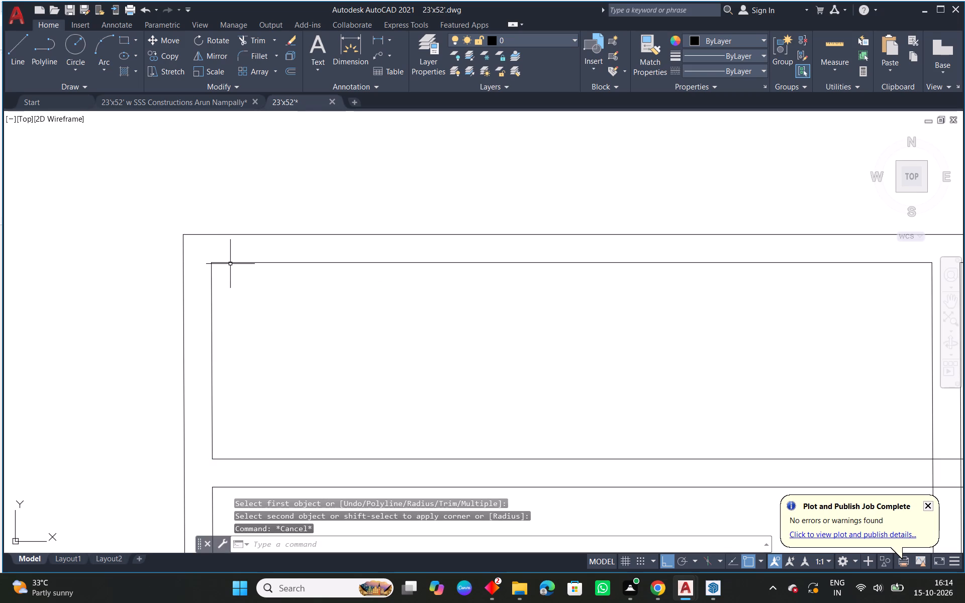
Extend the top-left bay's inner top and bottom lines to the outline's outer left line.
scroll(234, 269, down, 3)
middle_drag(472, 326, 402, 321)
scroll(384, 324, down, 1)
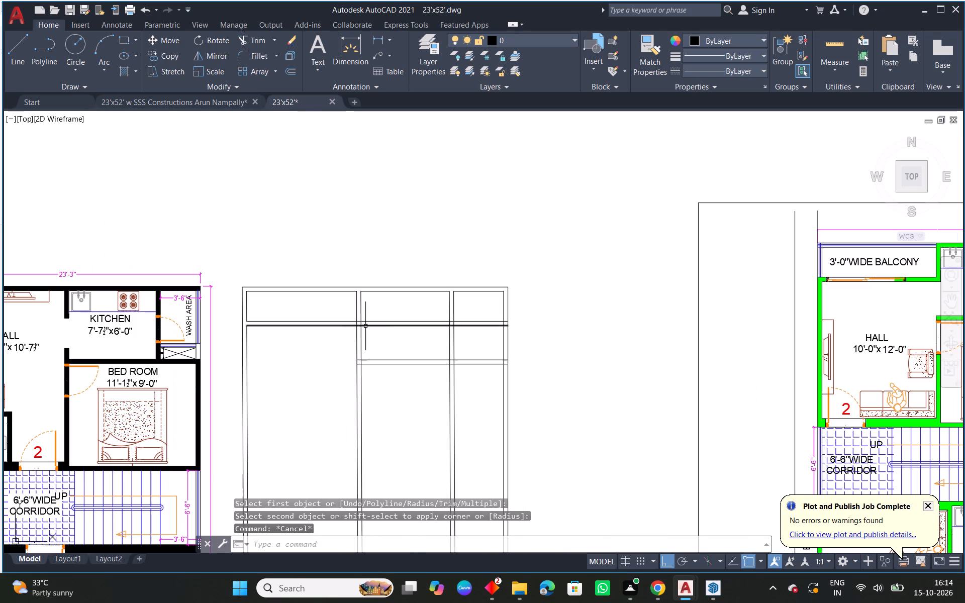
scroll(291, 307, up, 2)
text(EX)
key(space)
click(190, 344)
scroll(231, 329, down, 2)
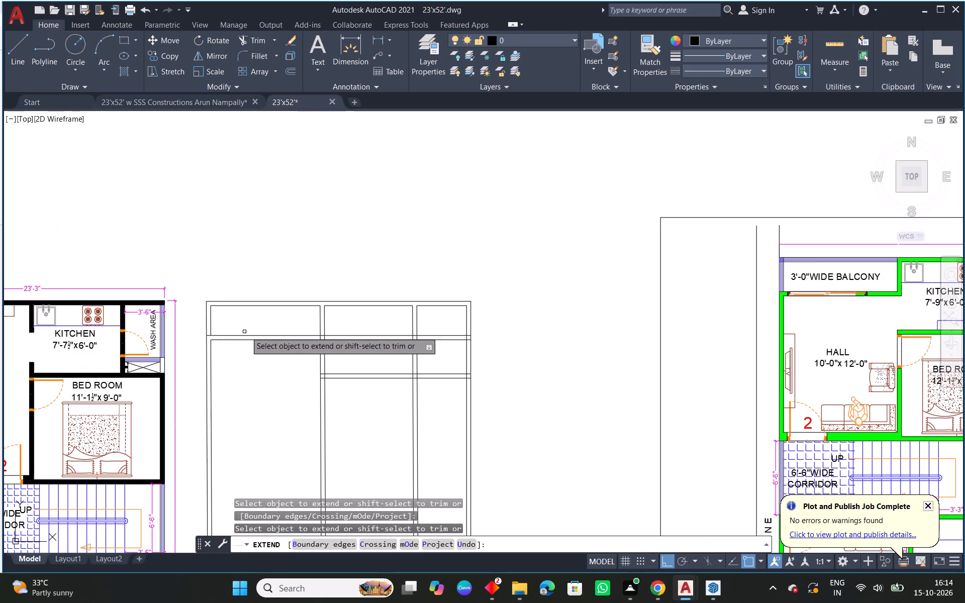
scroll(213, 315, up, 1)
scroll(235, 319, down, 2)
middle_drag(275, 331, 252, 327)
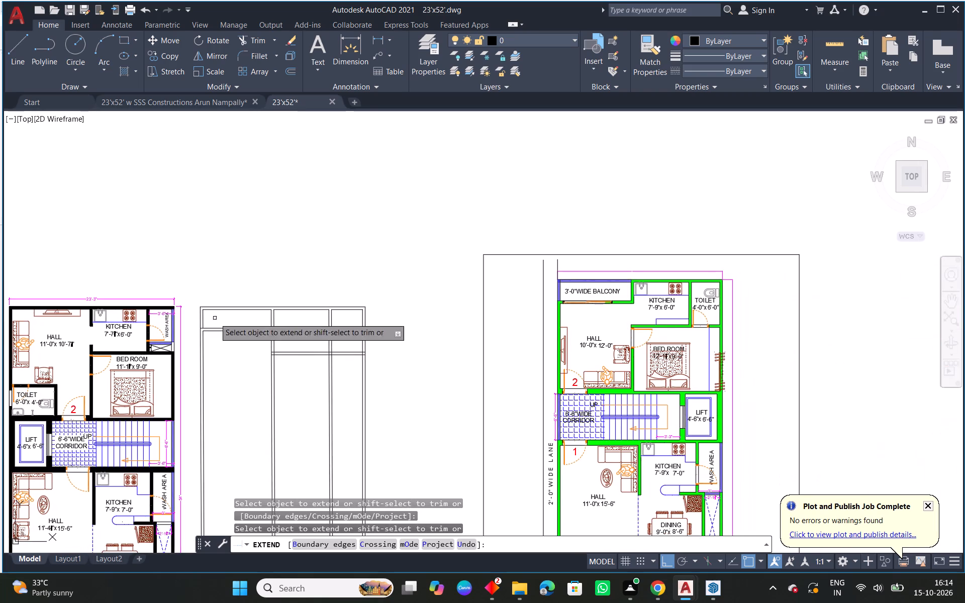
scroll(192, 313, up, 3)
click(247, 299)
key(Escape)
Offset the top-left bay's inner left line outward by 1.5 twice, adding two window lines inside the left wall.
middle_drag(229, 307, 264, 301)
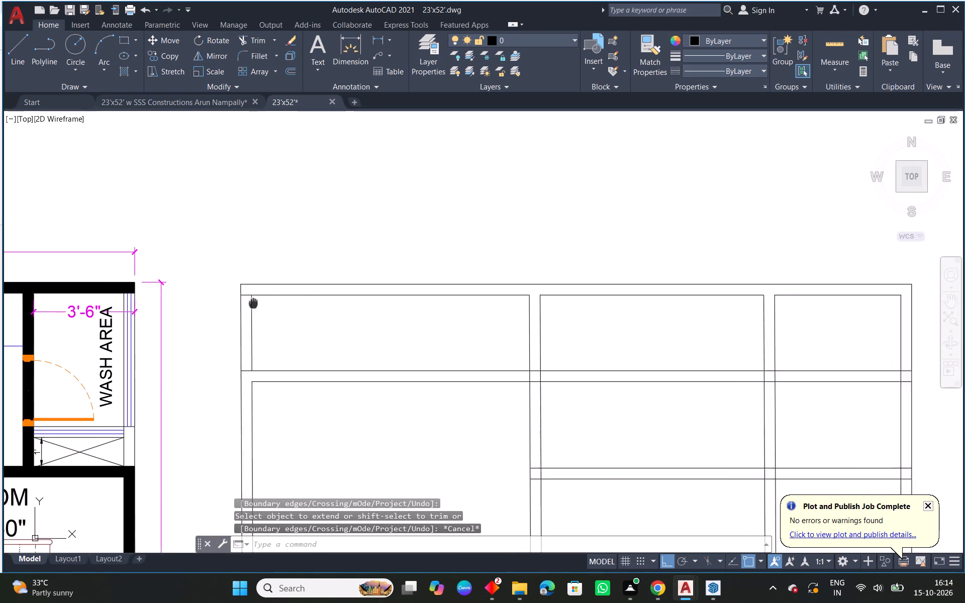
middle_drag(264, 301, 316, 295)
text(O 1.5)
key(space)
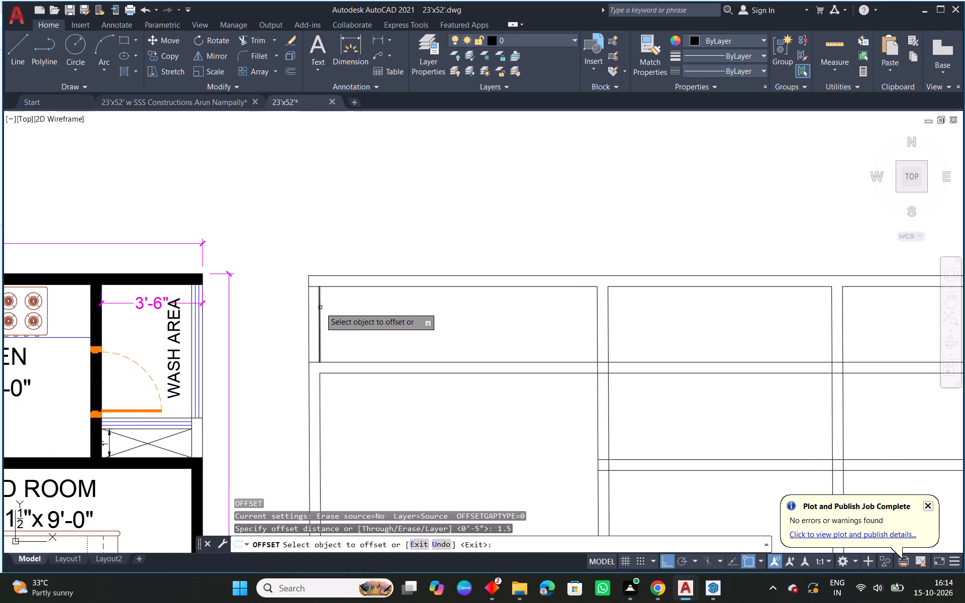
click(320, 308)
click(309, 321)
scroll(311, 319, up, 2)
click(320, 311)
click(310, 314)
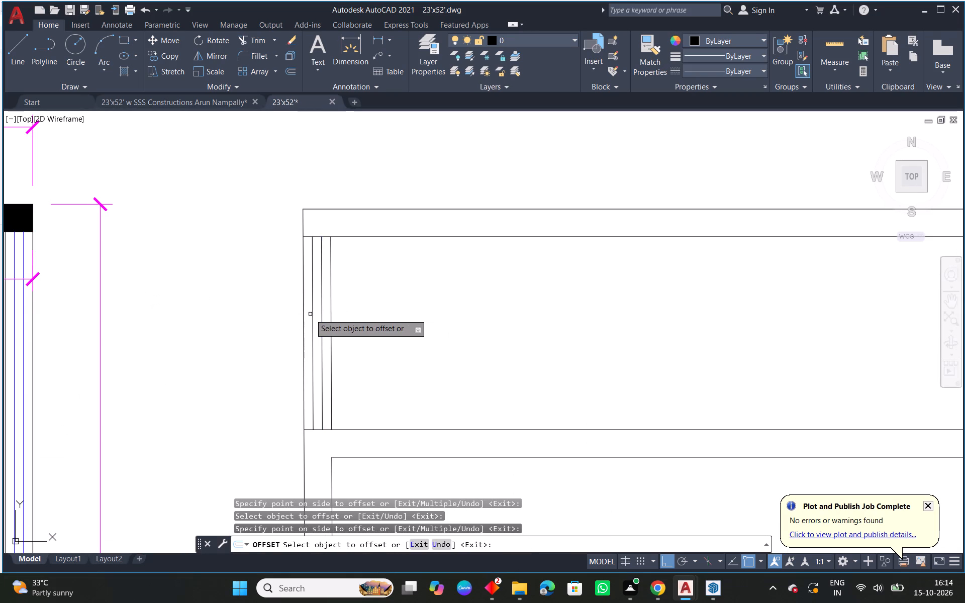
key(Escape)
Extend the two window lines and the bay's inner left line up to the outline's outer top line.
text(EX)
key(space)
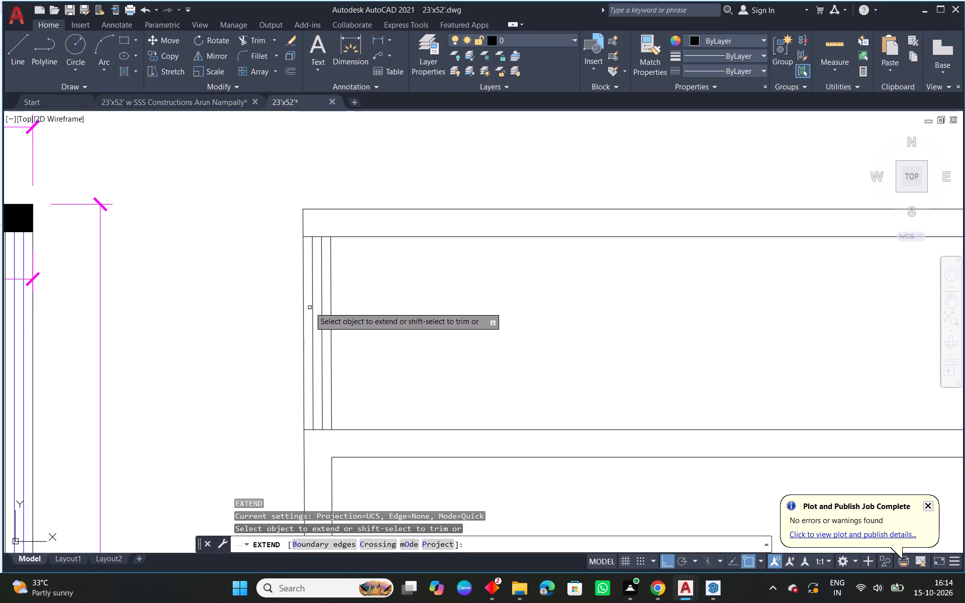
click(311, 297)
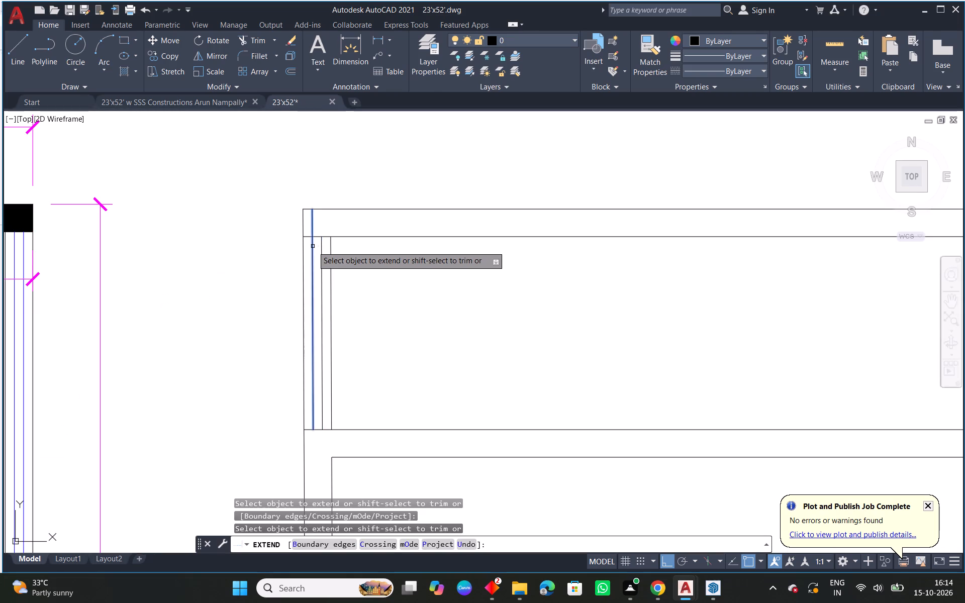
click(313, 246)
click(320, 245)
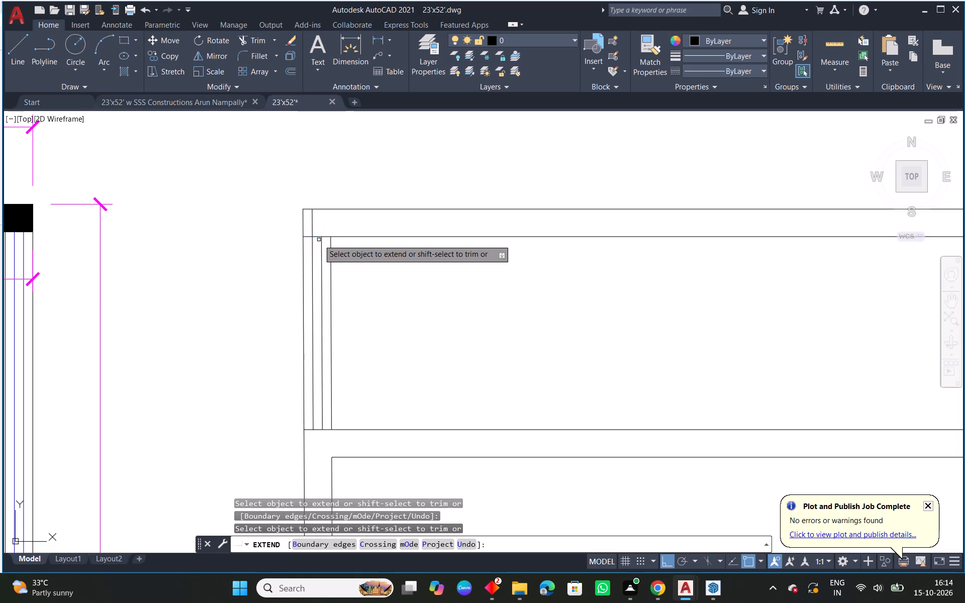
click(320, 241)
click(333, 243)
click(329, 246)
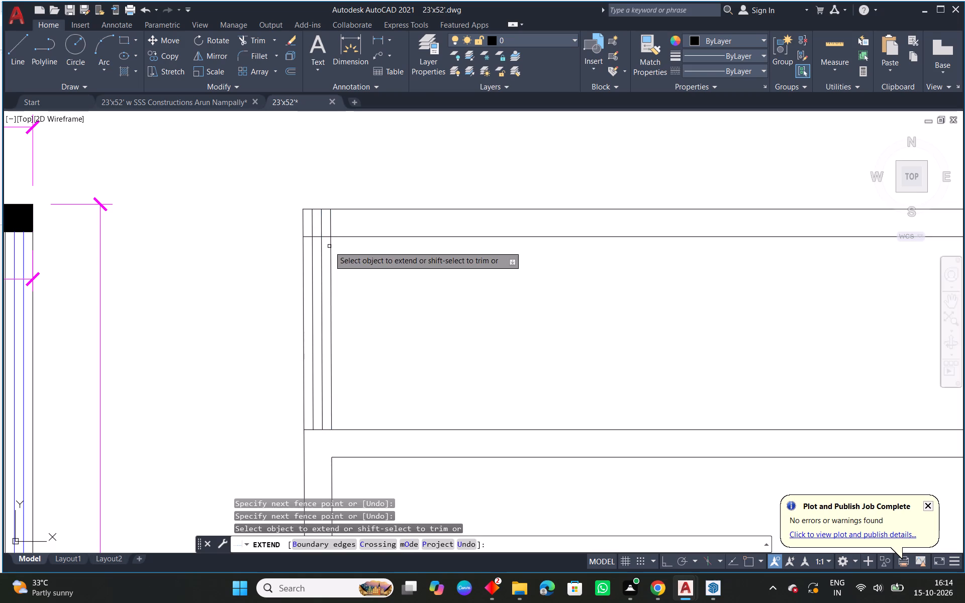
key(Escape)
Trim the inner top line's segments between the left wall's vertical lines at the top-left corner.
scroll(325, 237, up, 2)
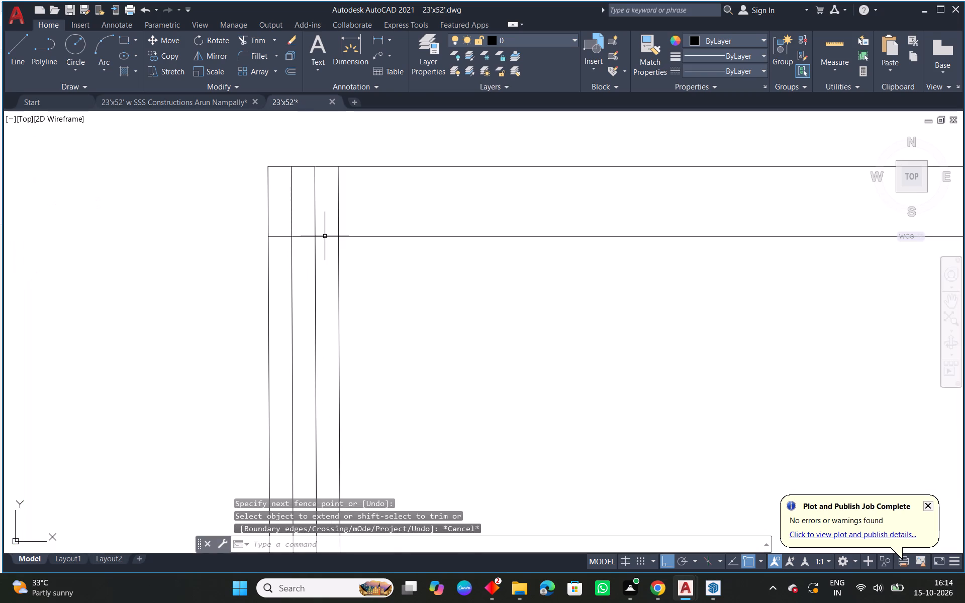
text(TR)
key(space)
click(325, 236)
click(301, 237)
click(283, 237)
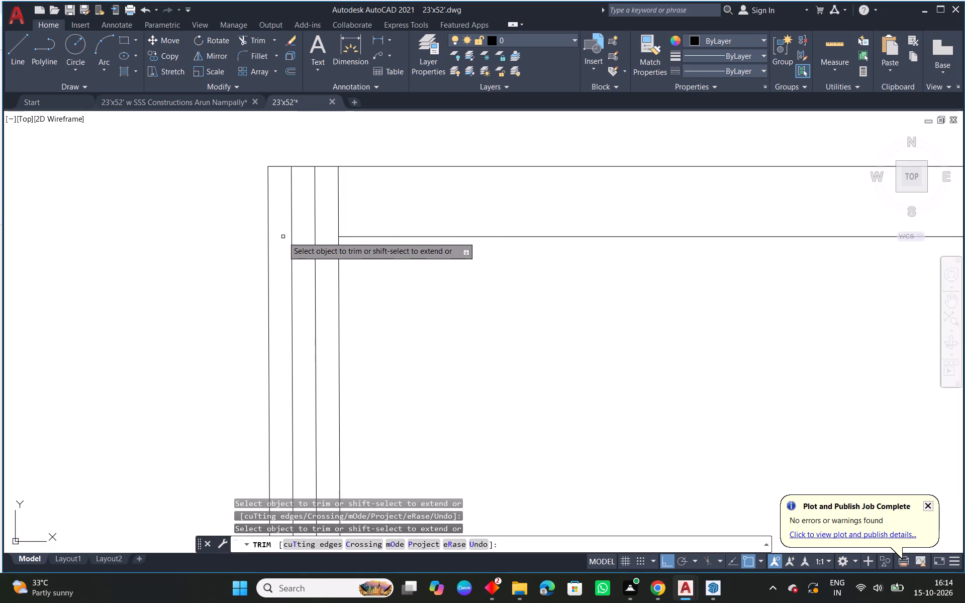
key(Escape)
Move the two window lines in the left wall to the blue layer.
click(321, 238)
click(289, 244)
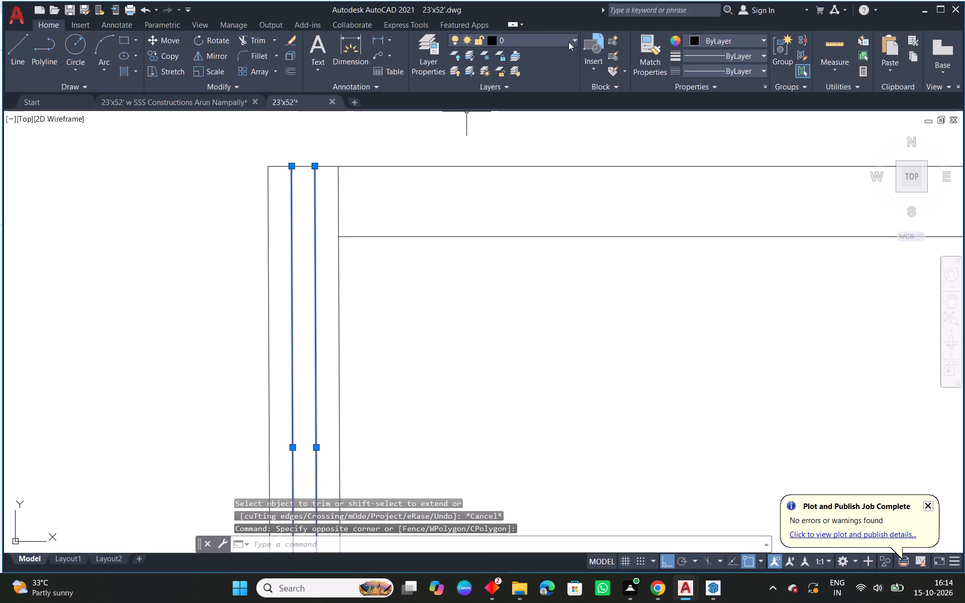
click(568, 42)
click(511, 113)
key(Escape)
Extend the top-left bay's inner top line back across the window lines to the outer left line.
scroll(419, 341, down, 4)
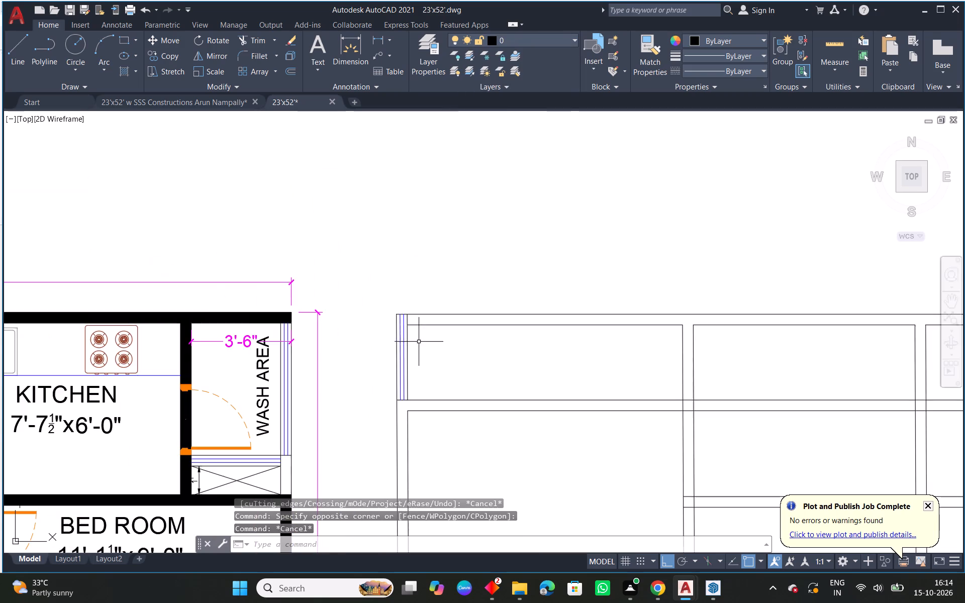
middle_drag(500, 370, 317, 310)
scroll(307, 310, down, 2)
scroll(301, 307, up, 1)
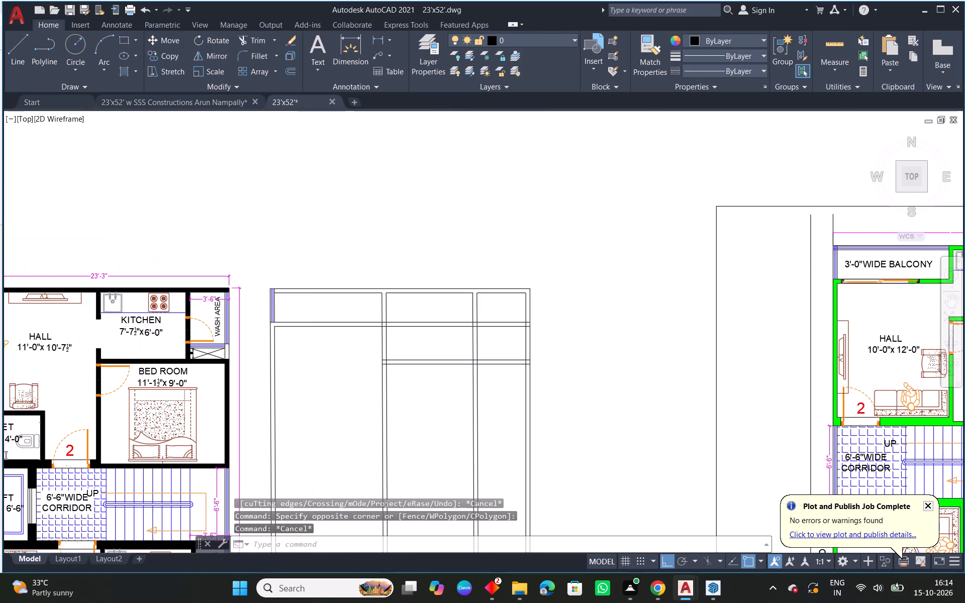
scroll(301, 307, up, 2)
scroll(231, 283, up, 1)
middle_drag(233, 283, 293, 289)
text(EX)
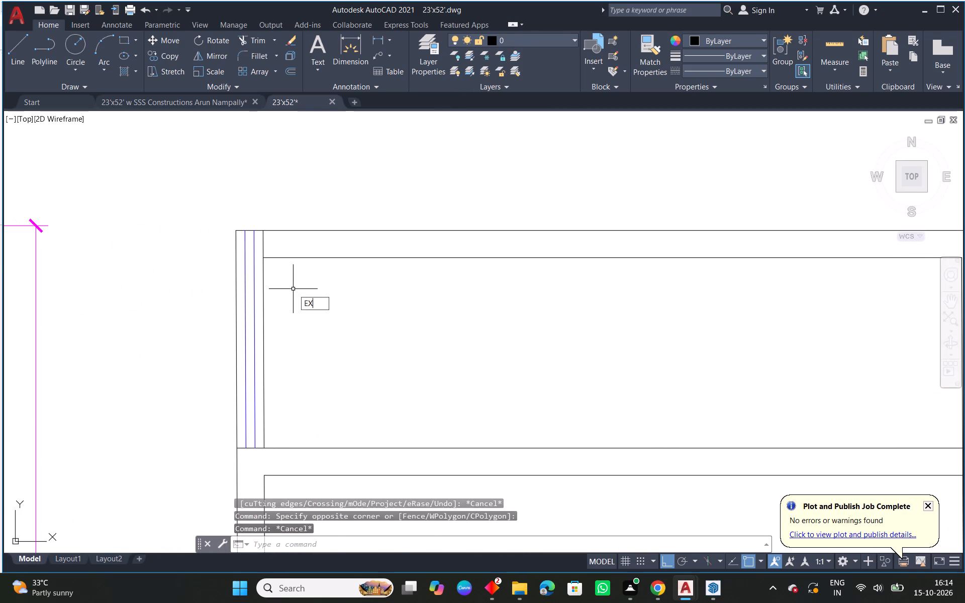
key(space)
drag(293, 289, 293, 244)
drag(289, 254, 287, 270)
drag(287, 269, 287, 251)
key(Escape)
Extend the first interior vertical wall's left line up to the outline's outer top line.
scroll(306, 295, down, 1)
middle_drag(443, 329, 271, 301)
scroll(261, 301, down, 1)
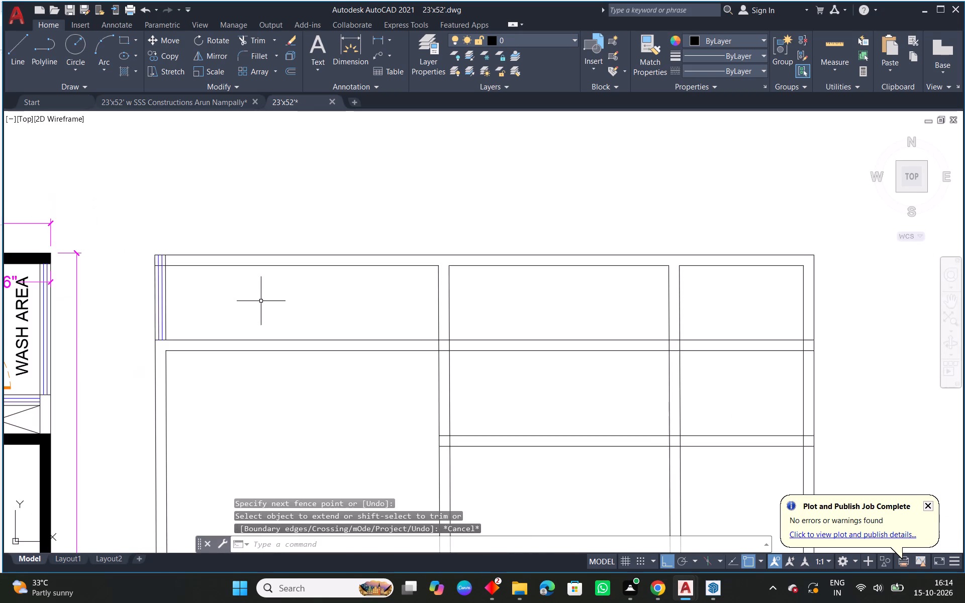
middle_drag(372, 312, 279, 285)
scroll(278, 285, down, 2)
scroll(294, 260, up, 1)
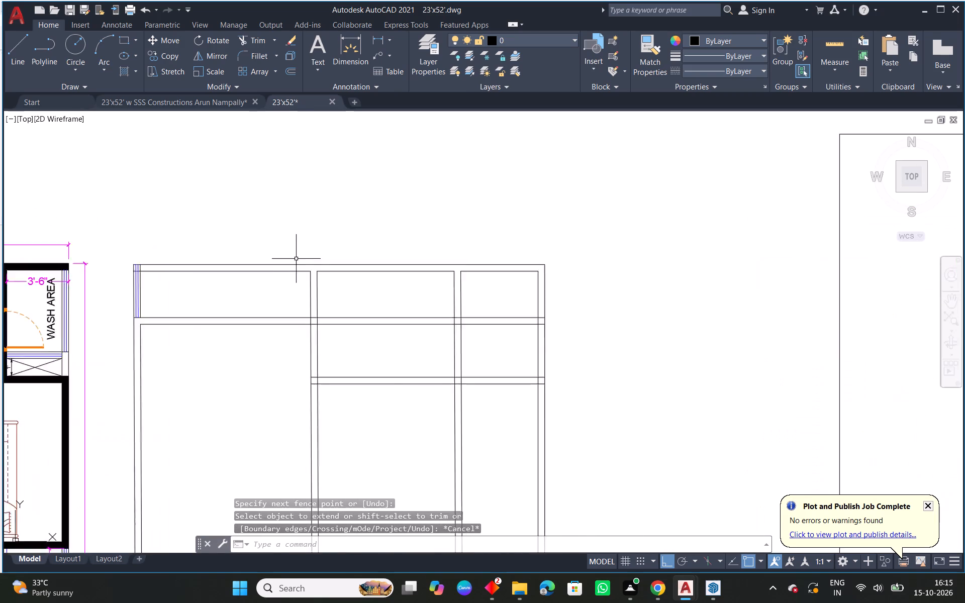
scroll(296, 258, up, 2)
text(EX)
key(space)
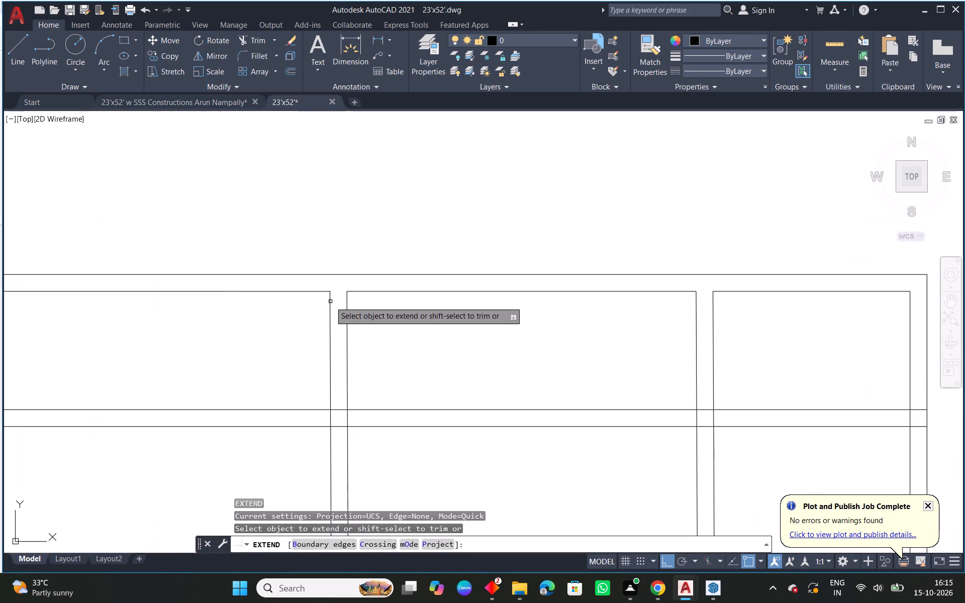
click(330, 301)
key(Escape)
Offset the top-left bay's inner top line outward twice at the same 1.5 distance, adding window lines inside the top wall.
scroll(311, 302, down, 2)
middle_drag(268, 314, 412, 318)
text(O)
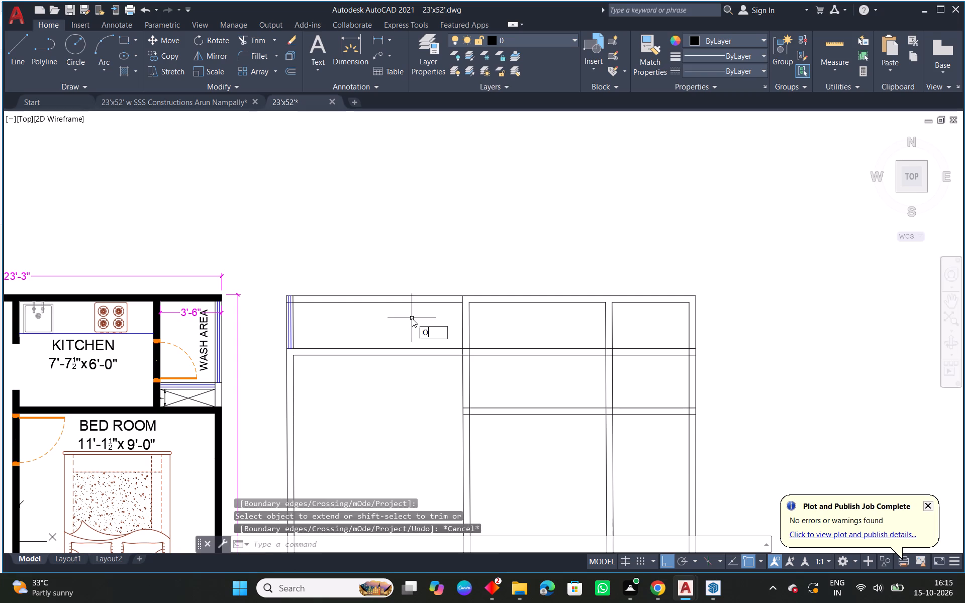
key(space)
key(space)
scroll(399, 306, up, 1)
click(397, 299)
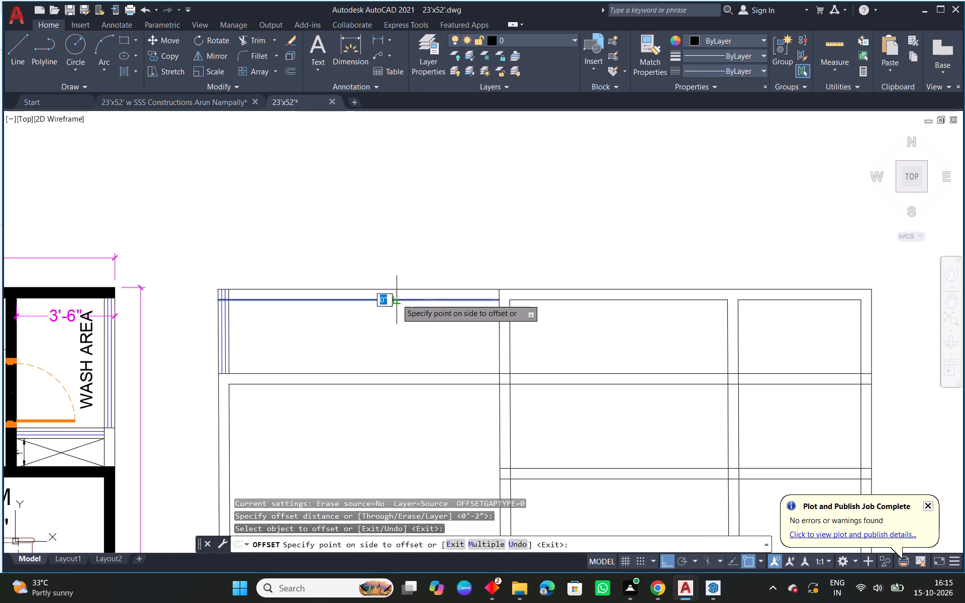
click(399, 293)
scroll(404, 294, up, 2)
click(410, 299)
click(411, 290)
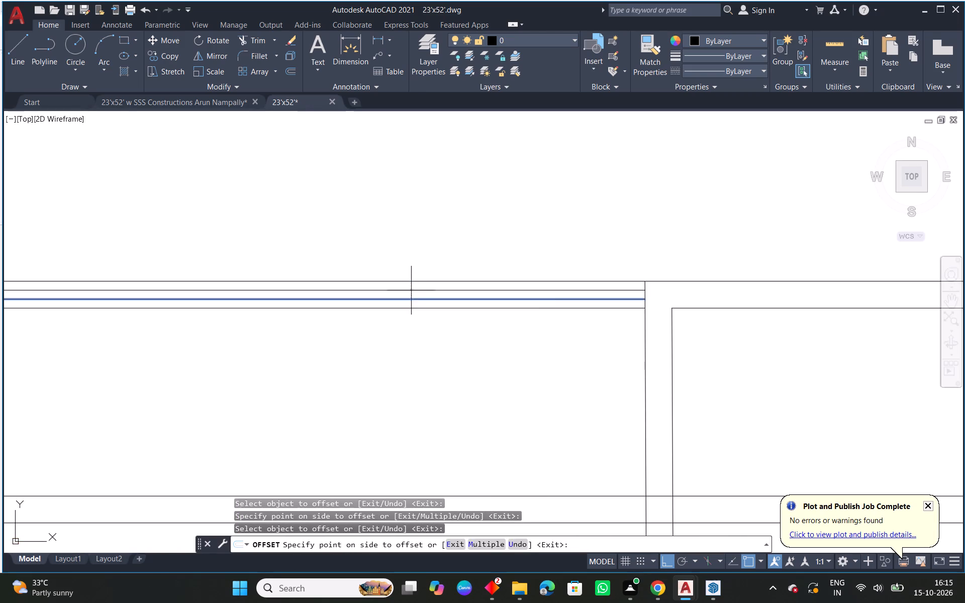
key(Escape)
Move the two new window lines in the top wall to the blue layer.
click(410, 287)
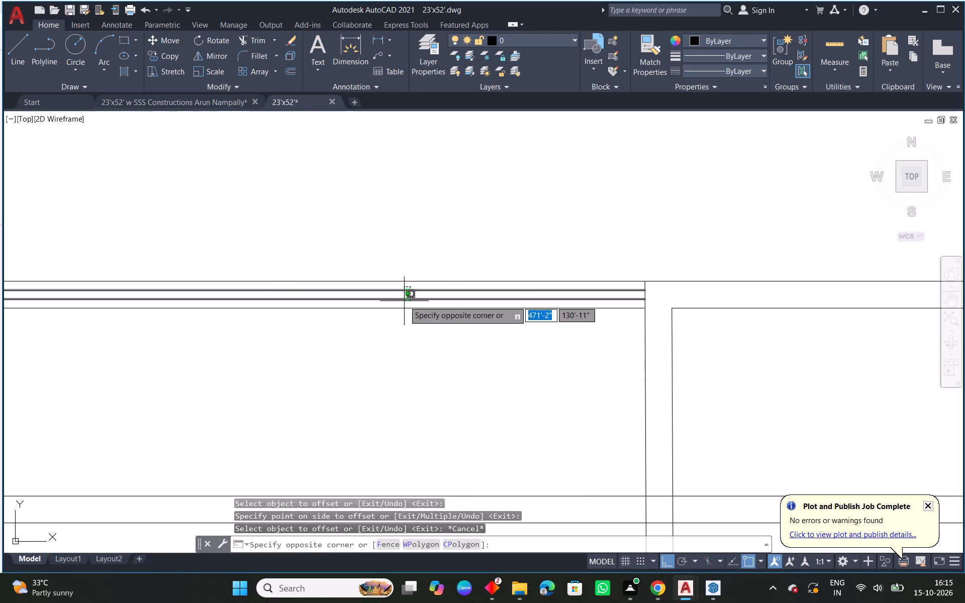
click(404, 301)
click(530, 37)
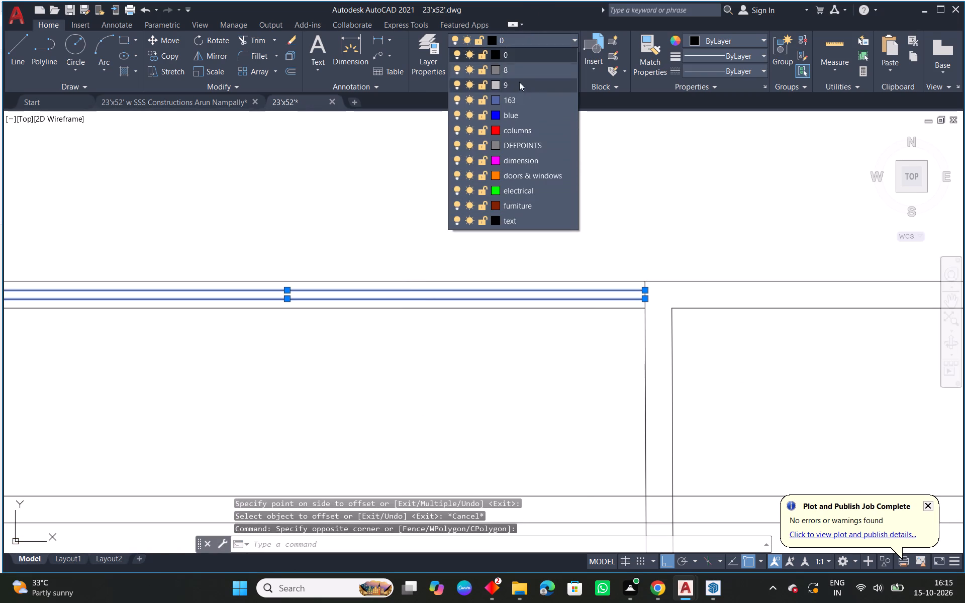
click(516, 112)
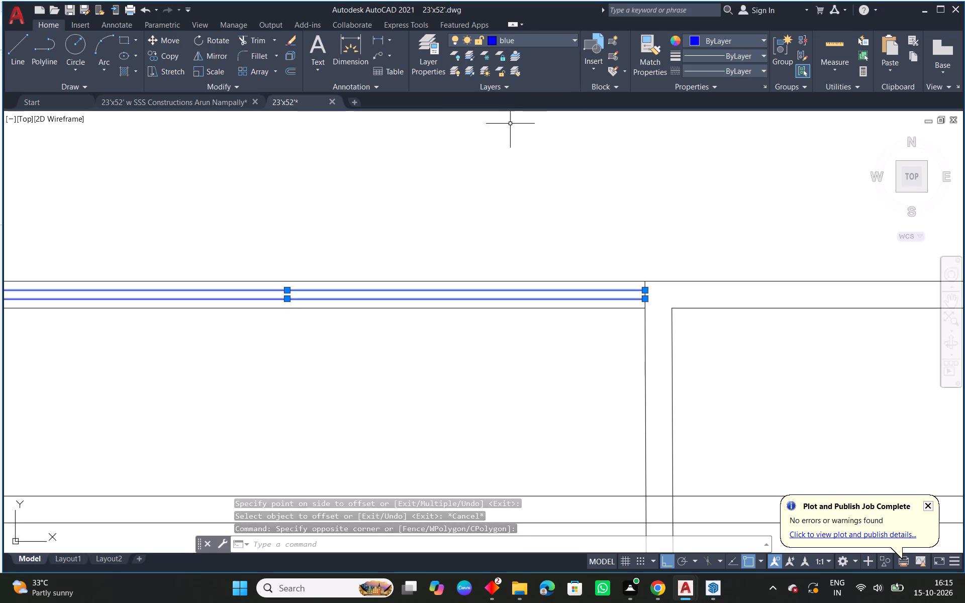
scroll(472, 227, down, 3)
key(Escape)
Trim the upper horizontal wall's two lines out of the middle and right bays.
middle_drag(479, 242, 375, 228)
scroll(367, 226, down, 1)
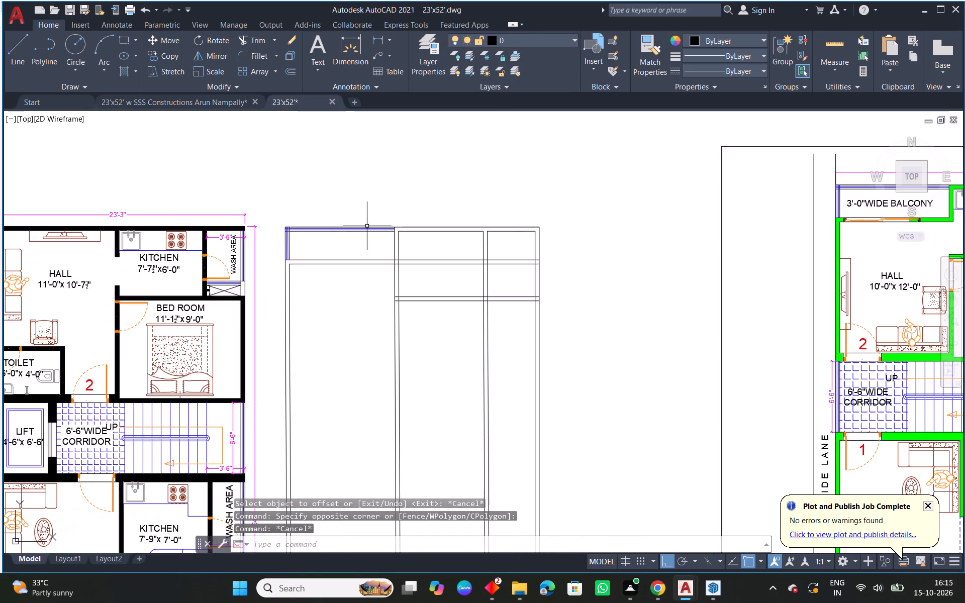
middle_drag(433, 241, 312, 240)
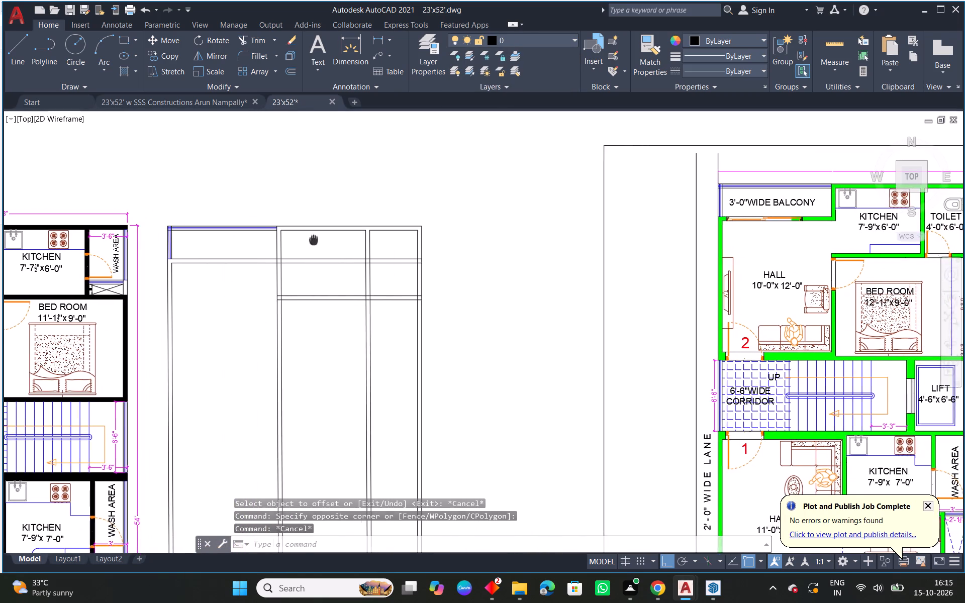
middle_drag(312, 240, 269, 238)
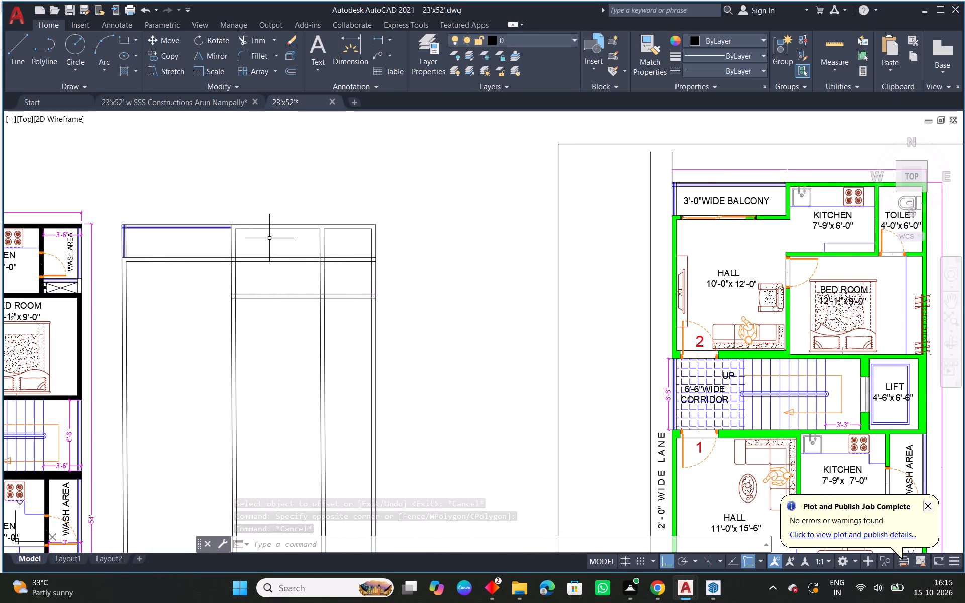
text(TR)
key(space)
drag(269, 238, 269, 269)
drag(352, 242, 354, 276)
key(Escape)
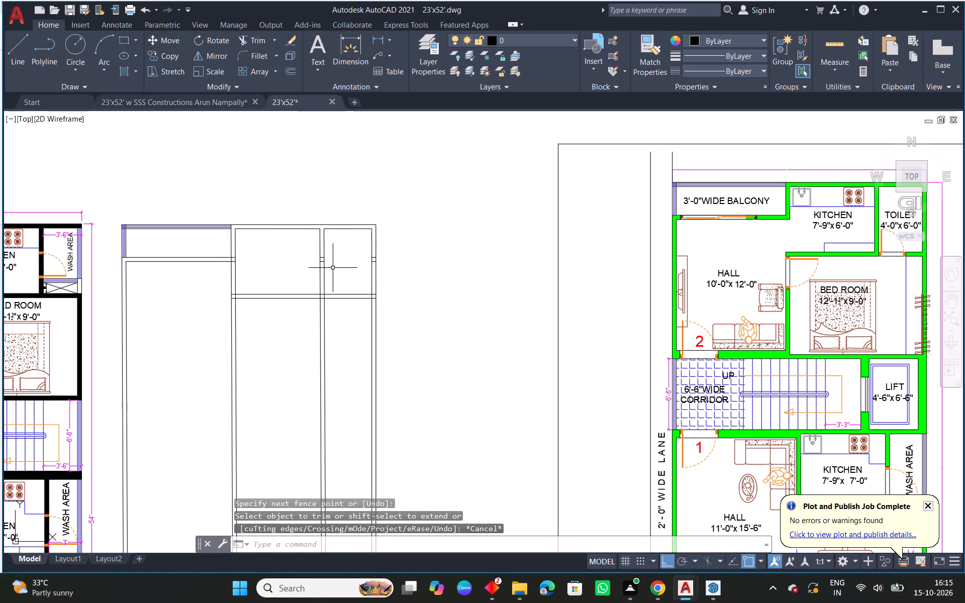
Erase the upper horizontal wall's leftover stubs inside the second interior vertical wall and the right outer wall.
scroll(328, 263, up, 4)
drag(301, 223, 301, 238)
click(302, 283)
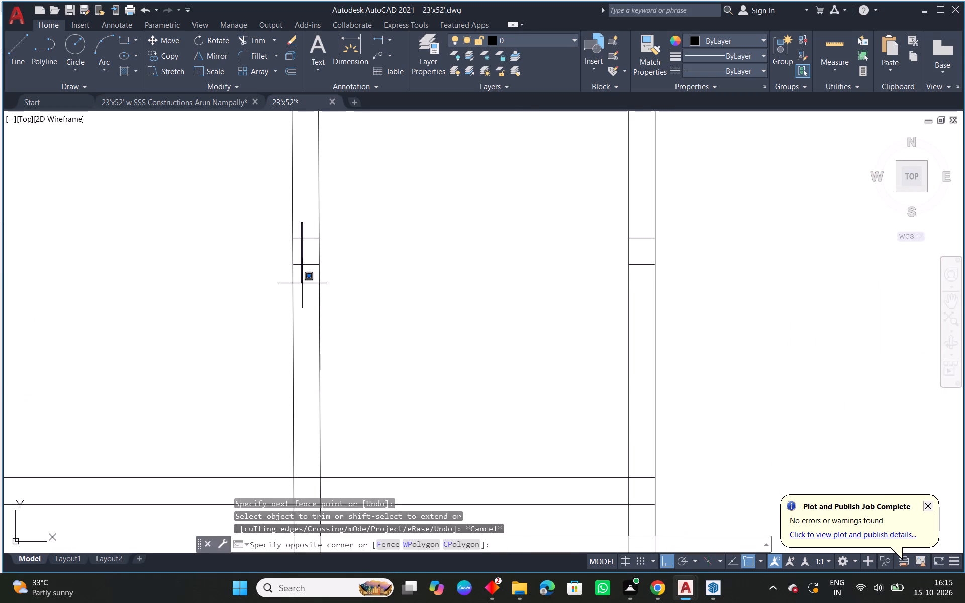
drag(313, 224, 310, 238)
click(303, 274)
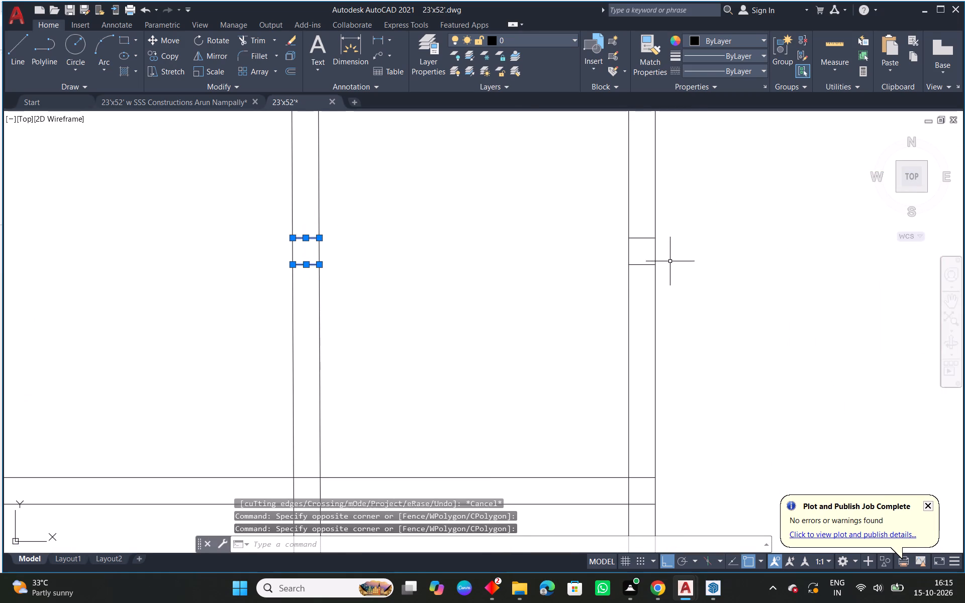
drag(644, 228, 638, 265)
click(637, 289)
scroll(465, 215, down, 3)
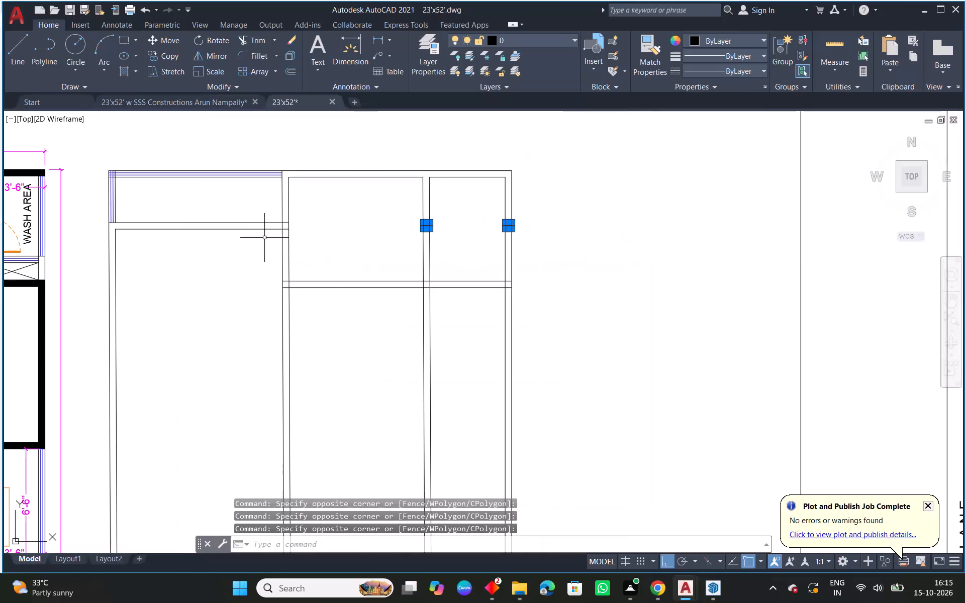
click(291, 41)
Trim the crossing lines where the upper horizontal wall meets the first interior vertical wall, opening the junction.
scroll(279, 236, up, 3)
middle_drag(306, 220, 357, 312)
key(t)
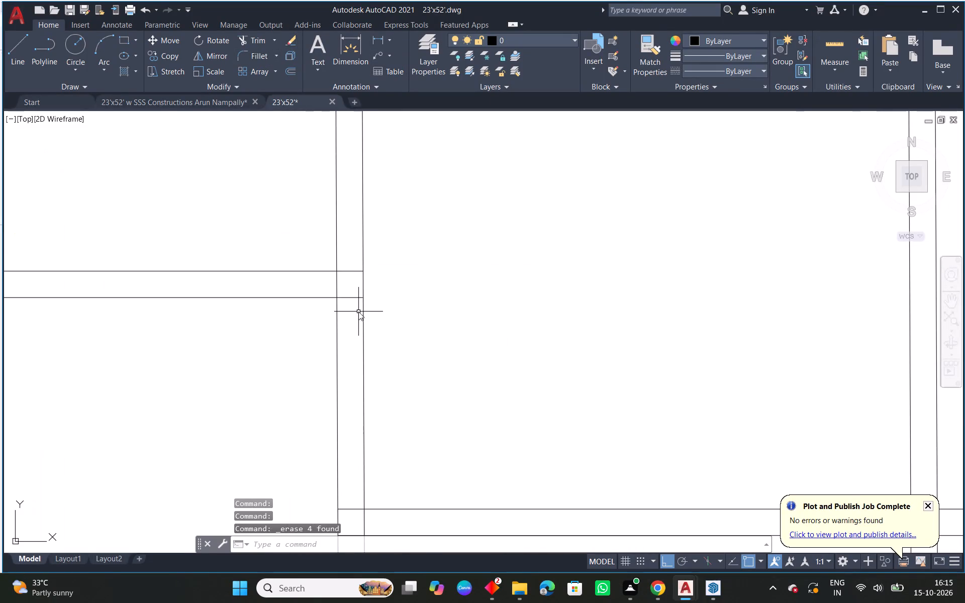
key(r)
key(space)
drag(353, 304, 352, 265)
drag(347, 289, 328, 283)
key(Escape)
Trim the crossing lines where the second horizontal wall meets the first interior vertical wall, opening the junction.
scroll(424, 278, down, 4)
scroll(414, 323, up, 3)
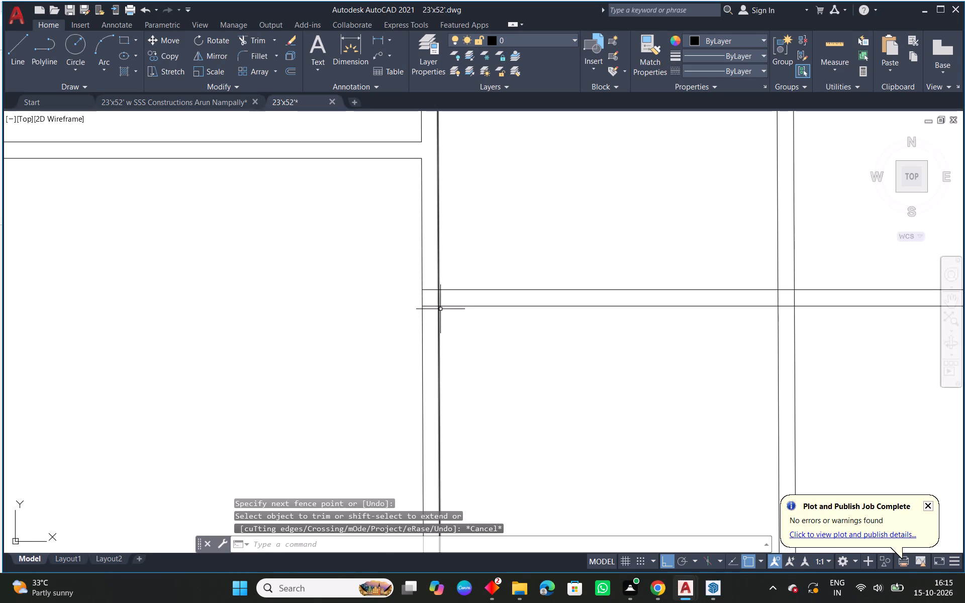
text(TR)
key(space)
key(space)
drag(430, 280, 430, 308)
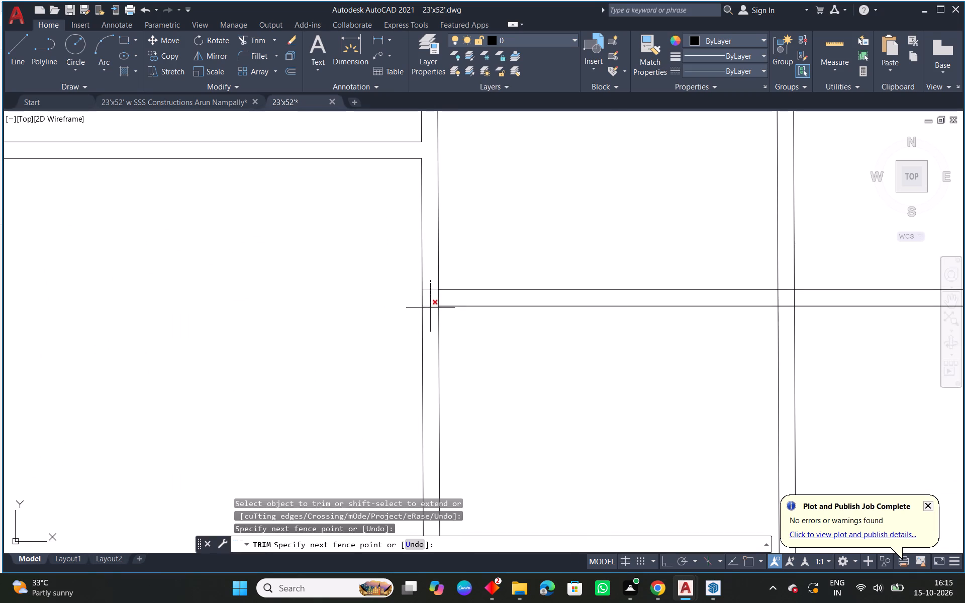
drag(430, 308, 430, 309)
drag(433, 298, 448, 296)
key(Escape)
Trim the crossing lines where the second horizontal wall meets the second interior vertical wall, opening the four-way junction.
middle_drag(813, 331, 591, 340)
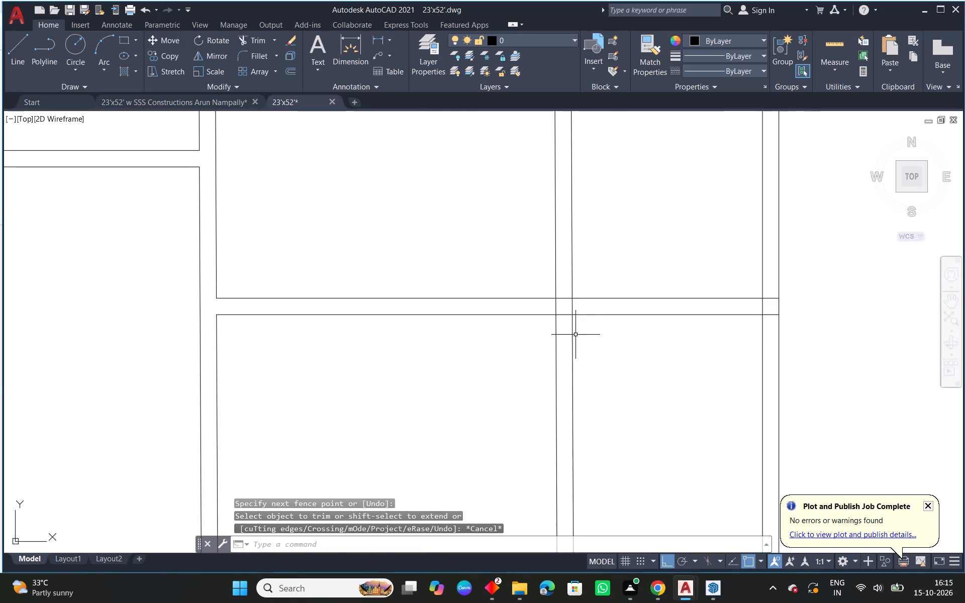
scroll(578, 317, down, 3)
middle_drag(663, 349, 398, 324)
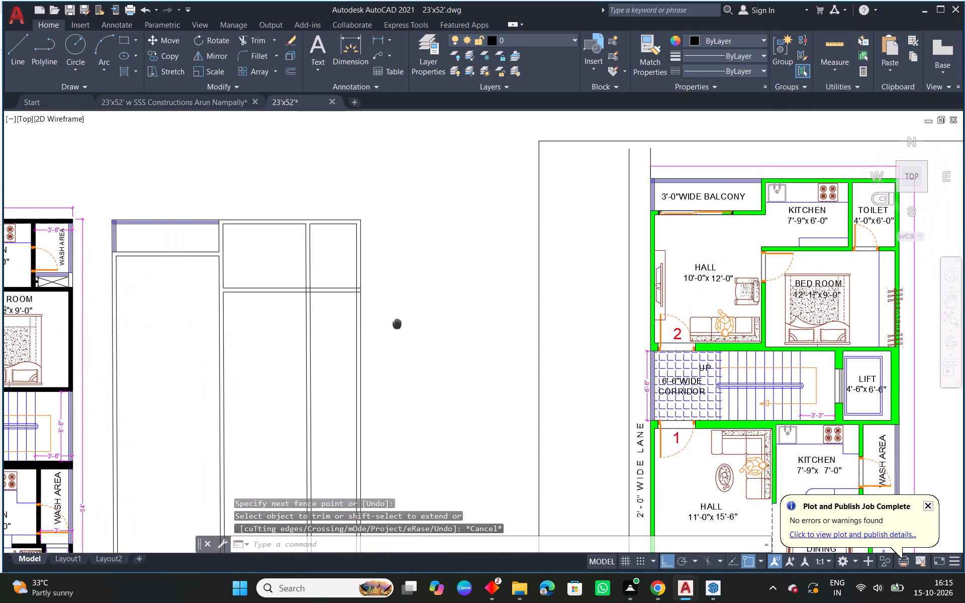
middle_drag(398, 324, 415, 320)
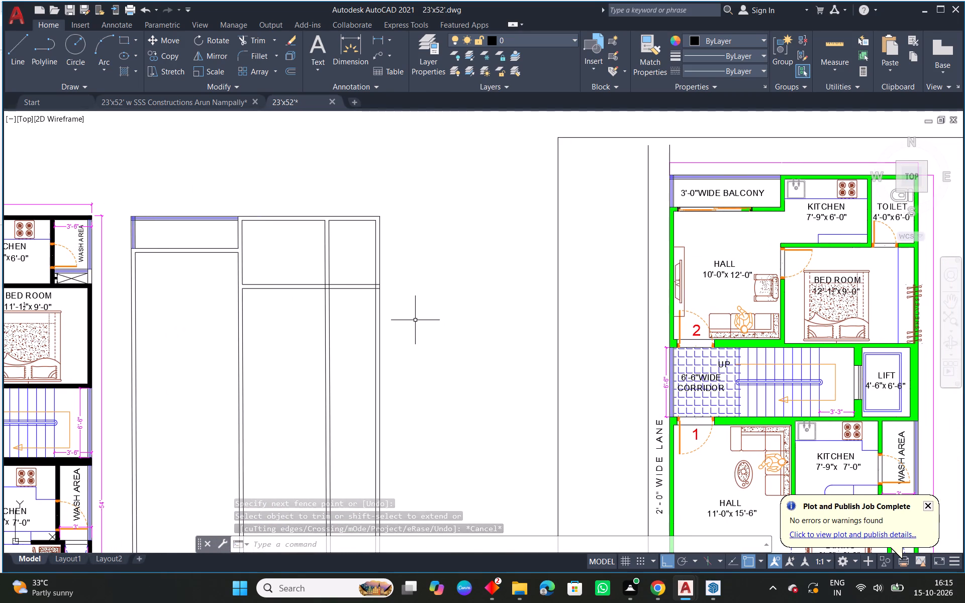
scroll(310, 288, up, 2)
scroll(364, 282, up, 2)
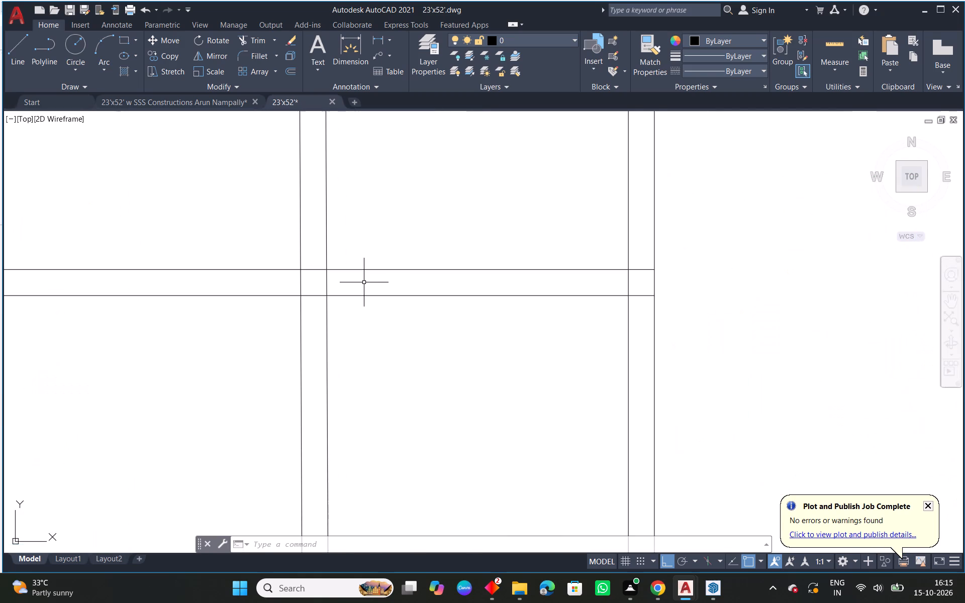
text(TR)
key(space)
key(space)
drag(350, 282, 288, 279)
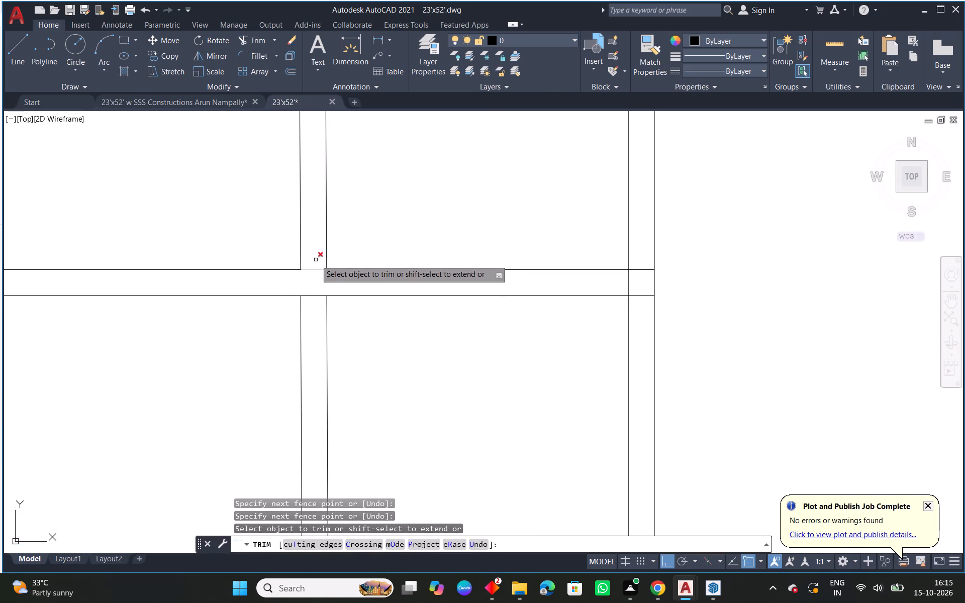
drag(317, 257, 317, 313)
key(Escape)
scroll(370, 298, down, 4)
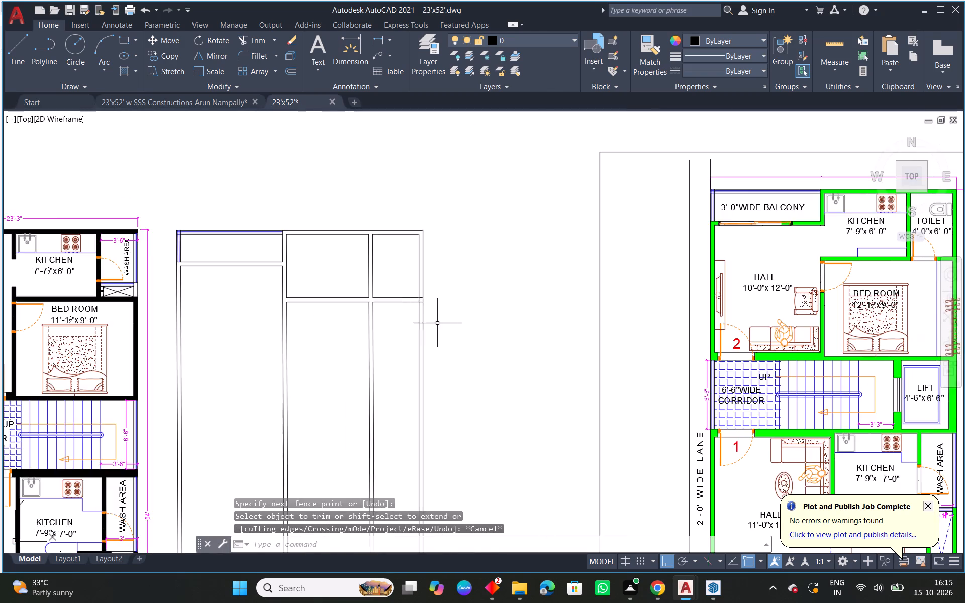
Trim the crossing lines where the second horizontal wall meets the right outer wall, opening the junction.
scroll(438, 294, up, 4)
middle_drag(334, 337, 405, 317)
key(t)
key(r)
key(space)
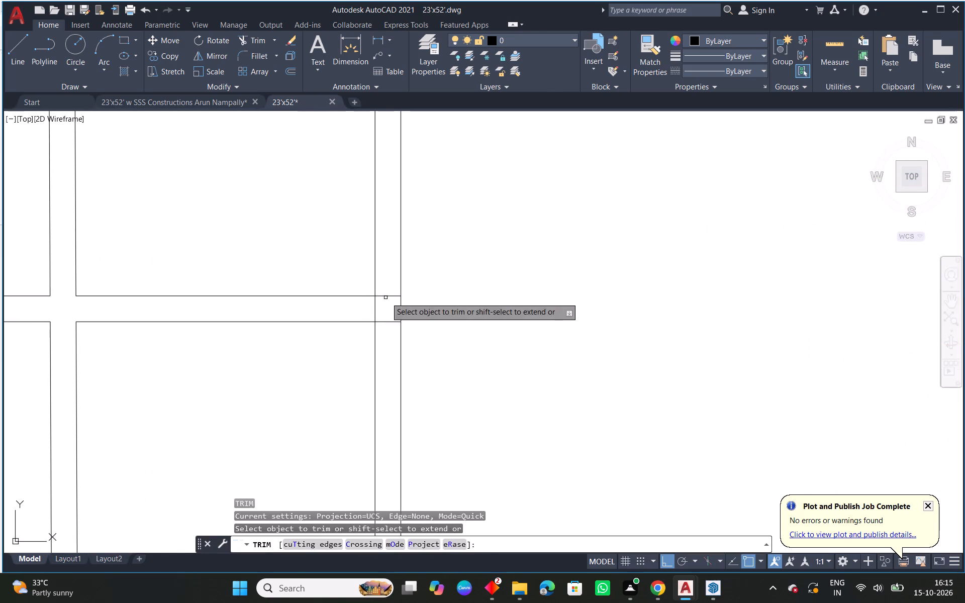
key(space)
drag(389, 278, 388, 345)
drag(386, 306, 346, 304)
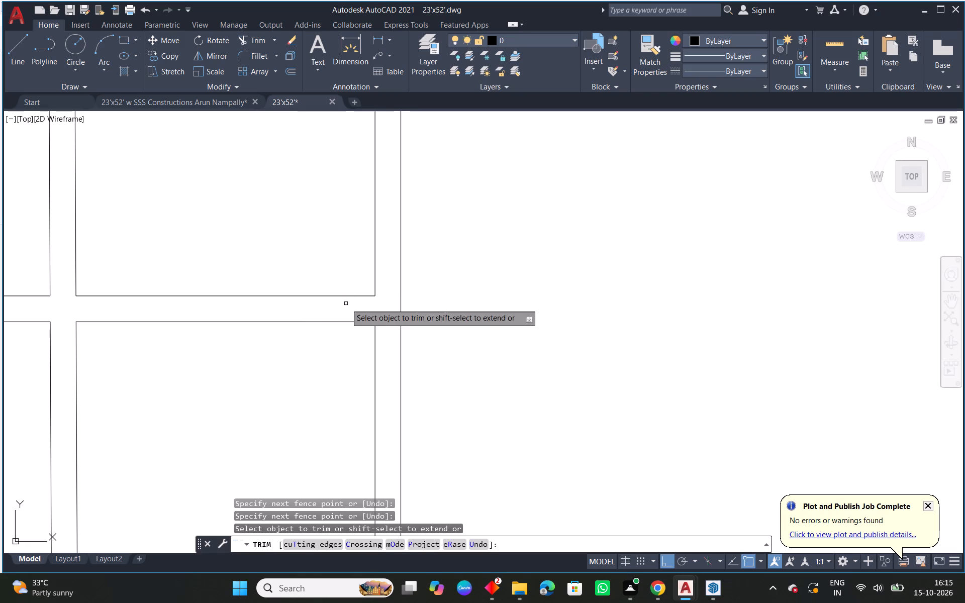
key(Escape)
scroll(428, 325, down, 4)
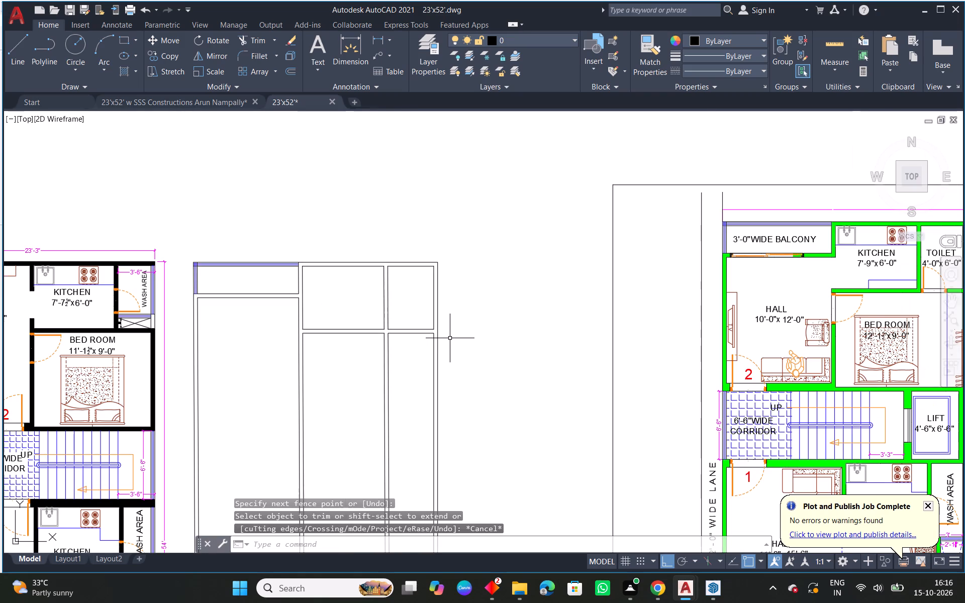
Erase the second interior vertical wall's two lines below the second horizontal wall.
middle_drag(449, 338, 400, 299)
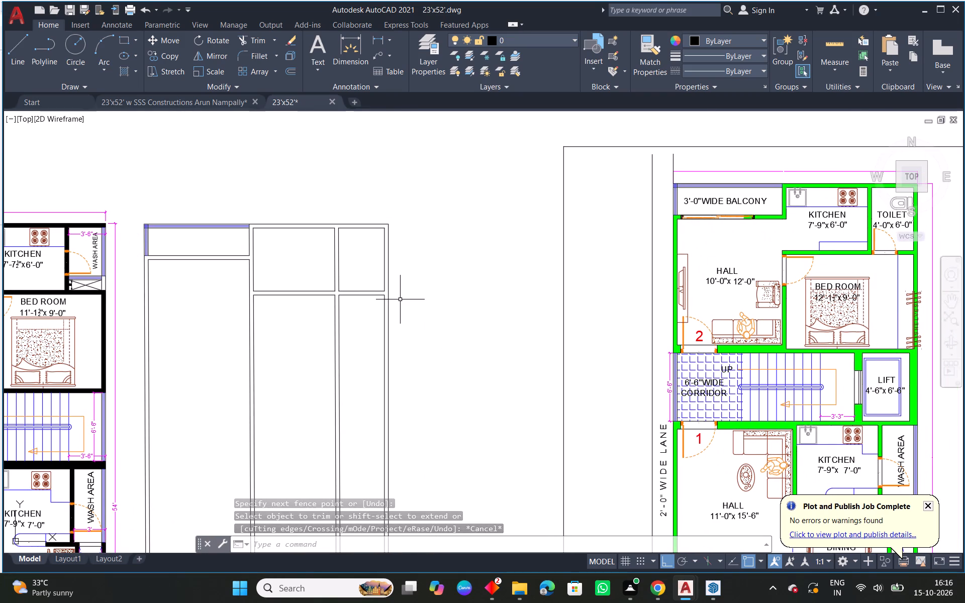
key(Escape)
middle_drag(381, 301, 393, 326)
key(Escape)
middle_drag(355, 343, 375, 325)
click(384, 337)
click(356, 334)
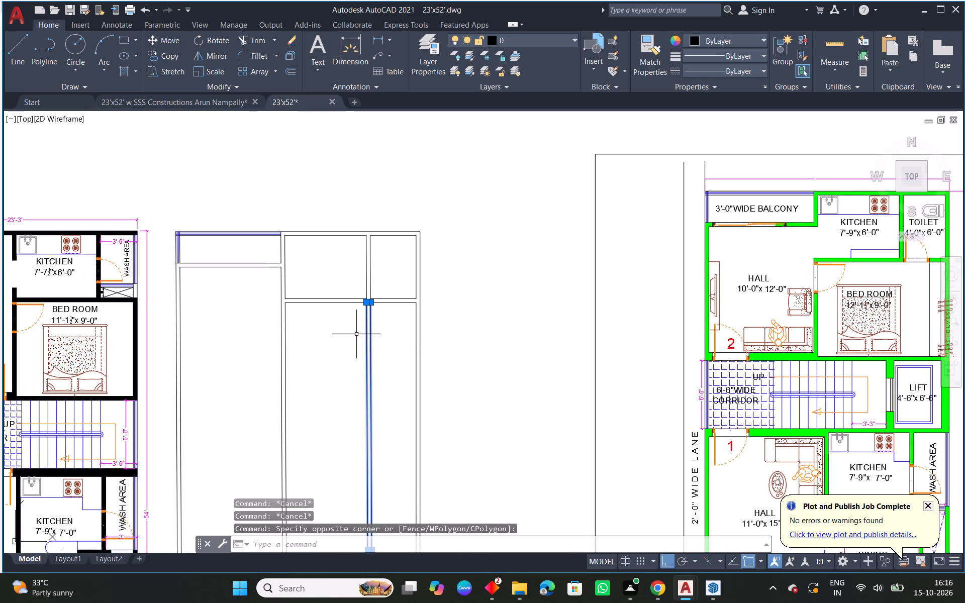
key(Delete)
key(Escape)
Join the two segments of the second horizontal wall's lower line across the gap left by the erased vertical wall.
text(J)
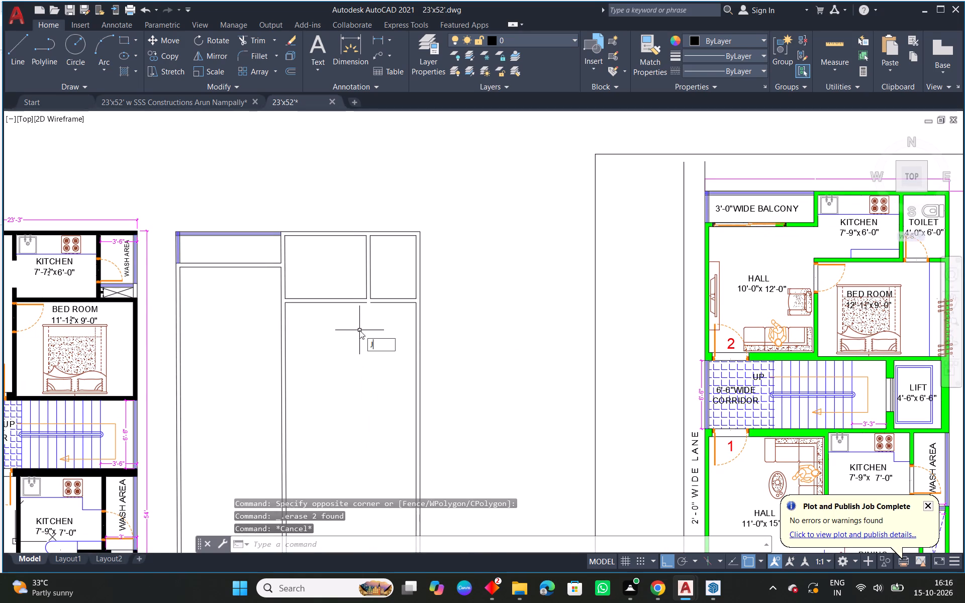
key(space)
scroll(380, 306, up, 2)
click(382, 313)
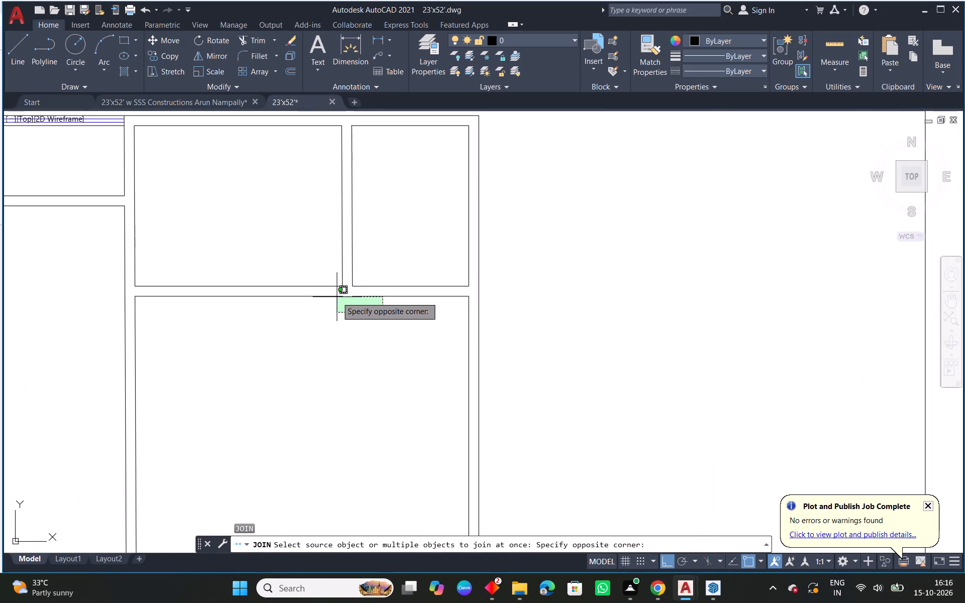
click(331, 295)
right_click(331, 295)
scroll(360, 305, down, 3)
key(Escape)
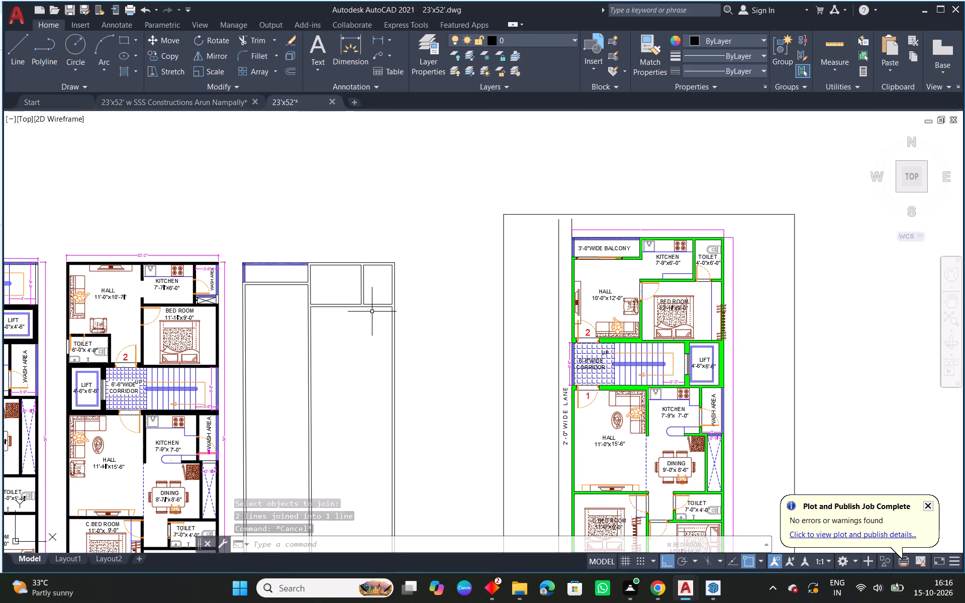
key(Escape)
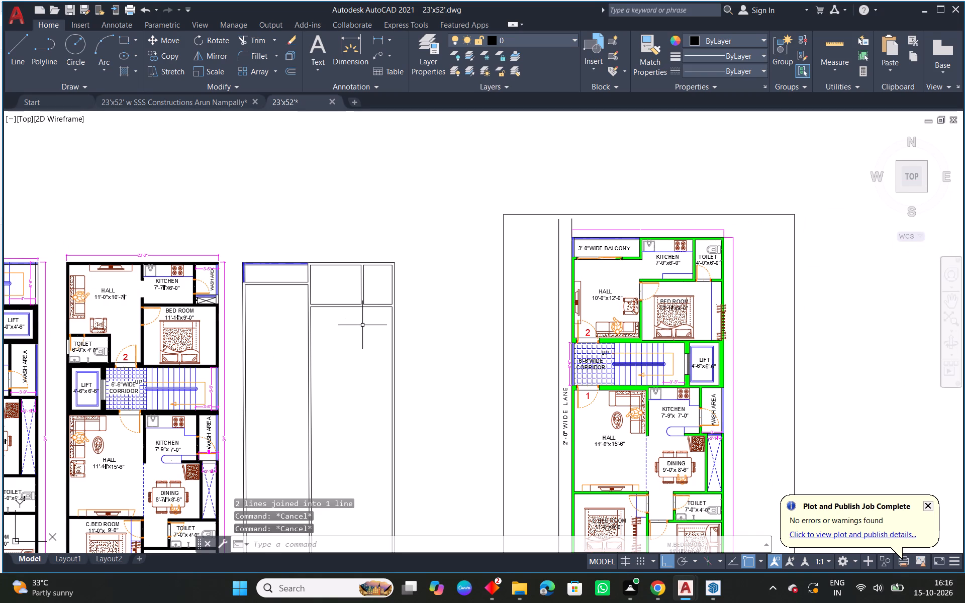
Offset the second horizontal wall's joined lower line 9' downward.
scroll(363, 325, up, 1)
text(O 9'')
key(BackSpace)
key(Return)
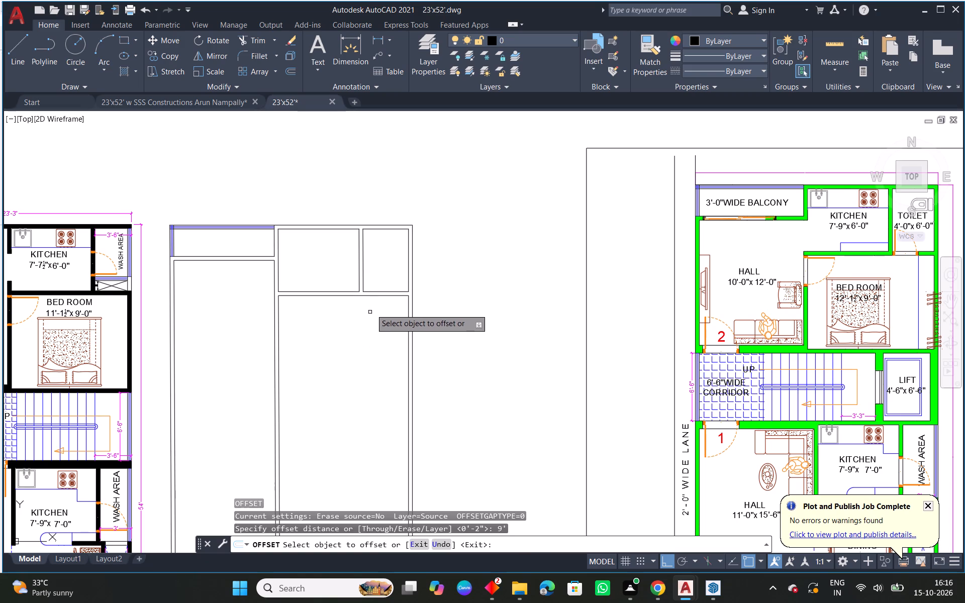
click(380, 296)
click(376, 344)
key(Escape)
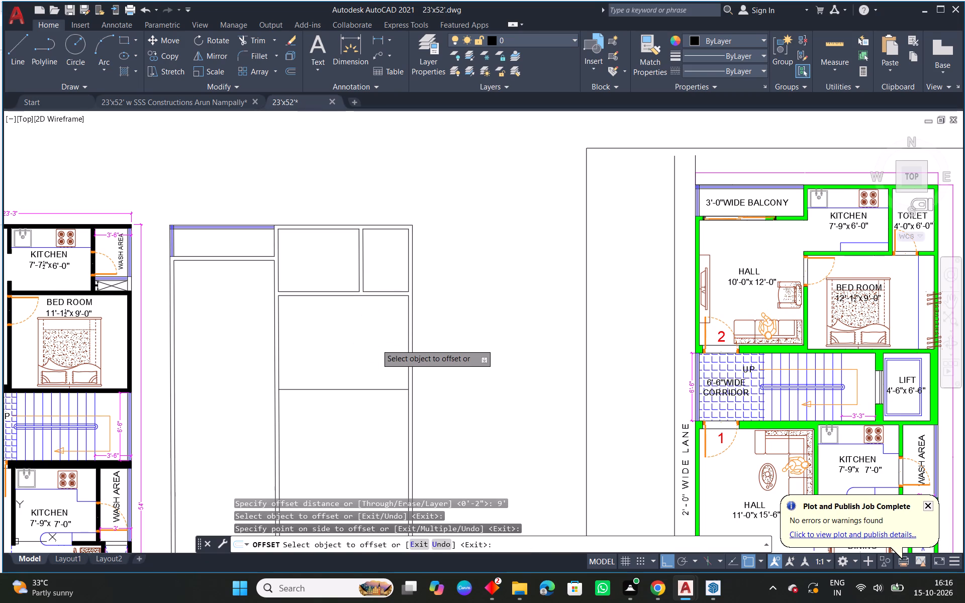
Offset the new horizontal line 4.5 inches downward to form the third horizontal wall.
text(O 4.5)
key(space)
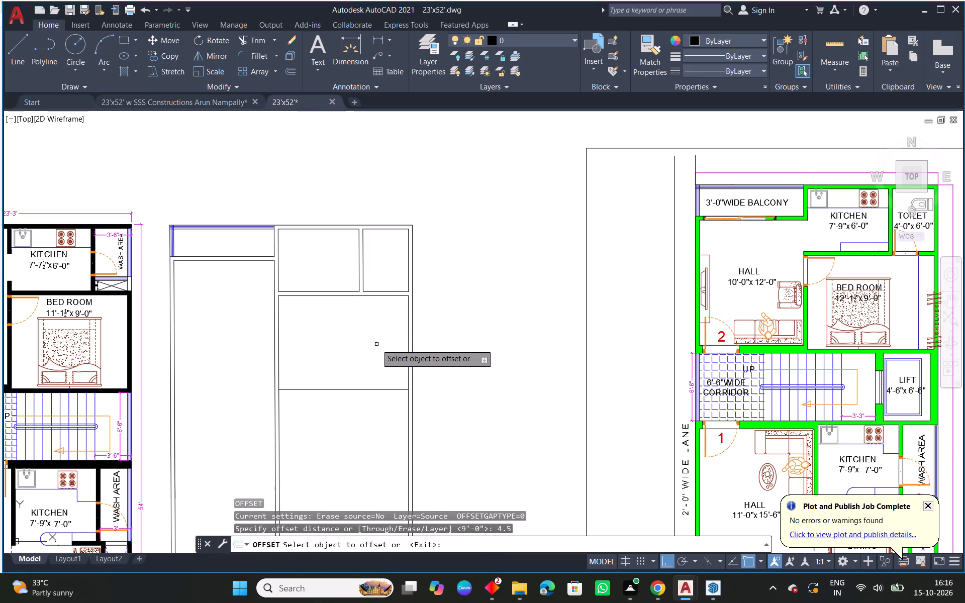
click(369, 388)
click(355, 434)
key(Escape)
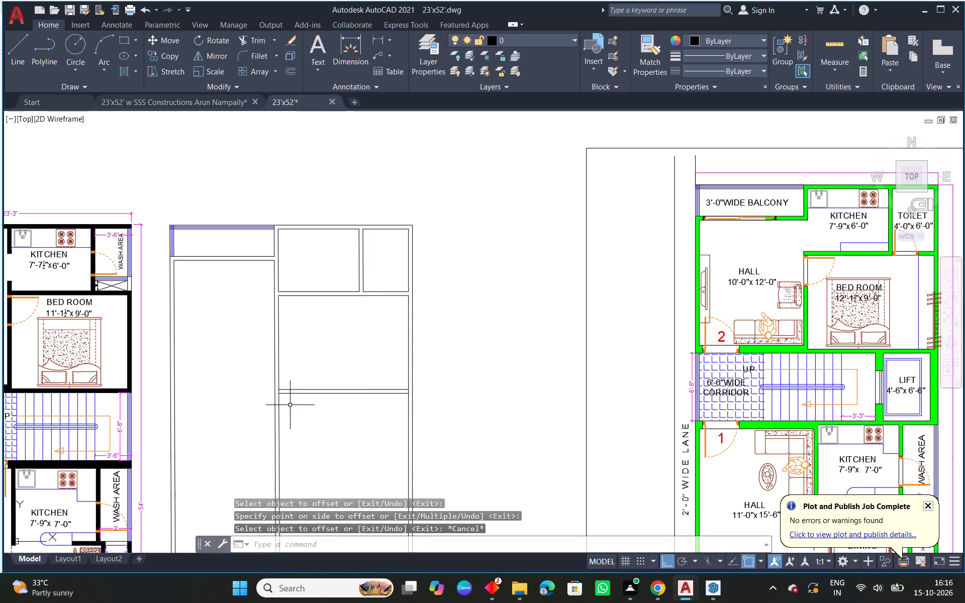
Fillet the second horizontal wall's lower line with the first interior vertical wall's inner line at the upper-left corner of the room below.
scroll(282, 399, up, 4)
scroll(251, 346, up, 2)
scroll(262, 367, down, 6)
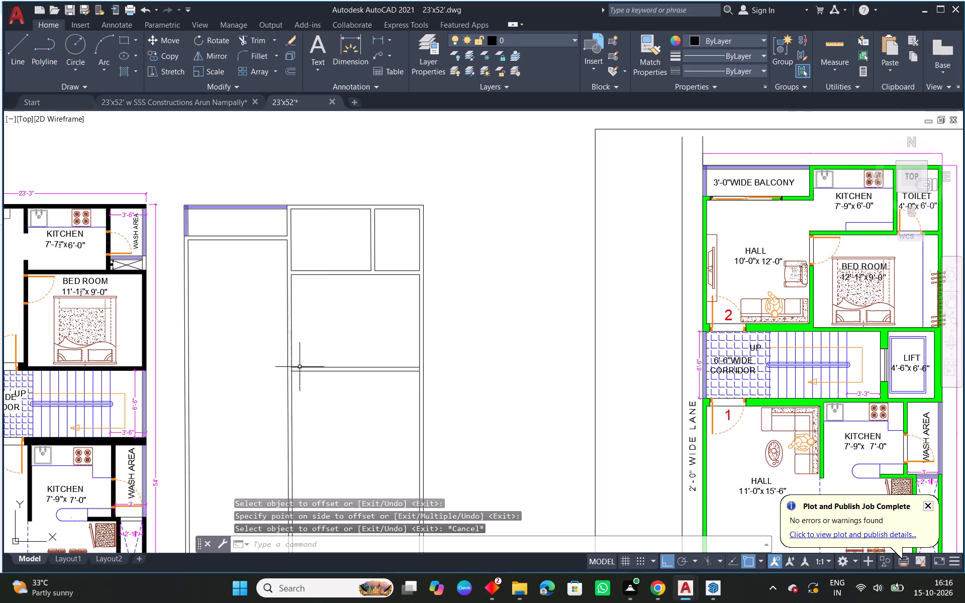
scroll(313, 274, up, 3)
scroll(222, 268, up, 3)
key(f)
key(space)
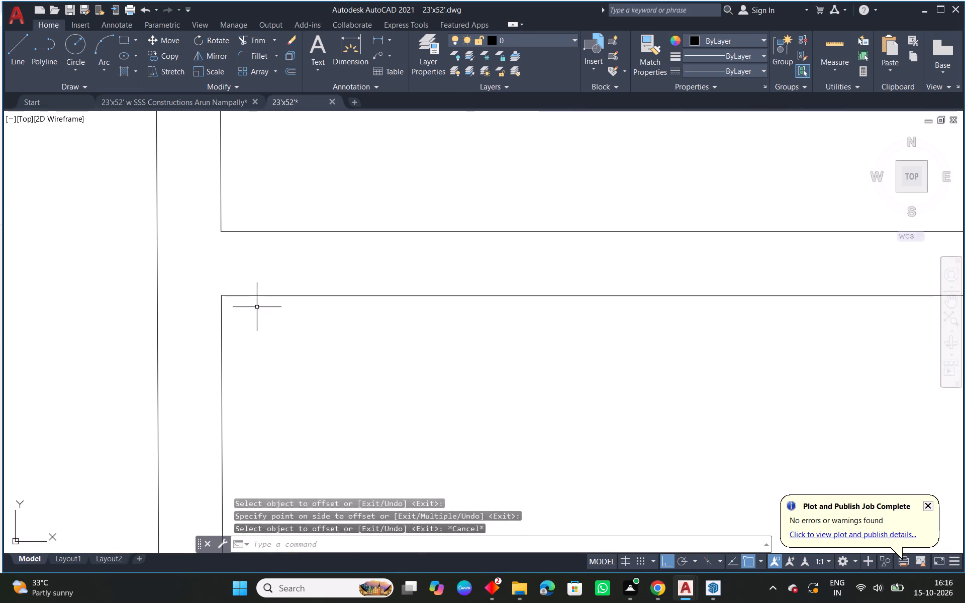
click(224, 295)
click(221, 309)
scroll(295, 340, down, 7)
Trim the third horizontal wall's overshooting ends and the vertical line between them at the first interior vertical wall.
middle_drag(360, 435, 379, 351)
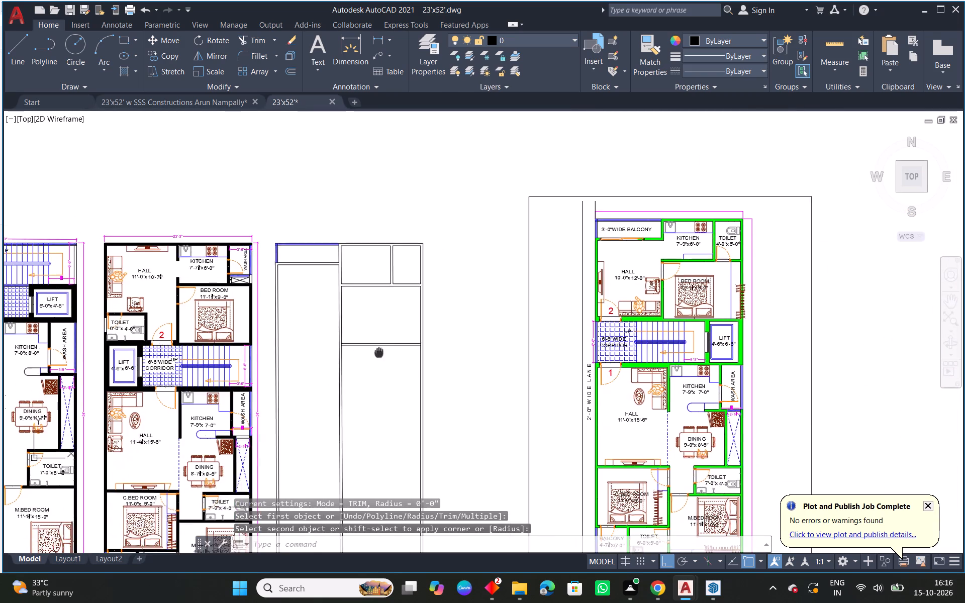
scroll(361, 349, up, 4)
scroll(259, 313, up, 3)
middle_drag(226, 388, 320, 346)
scroll(293, 296, up, 2)
middle_drag(296, 352, 305, 349)
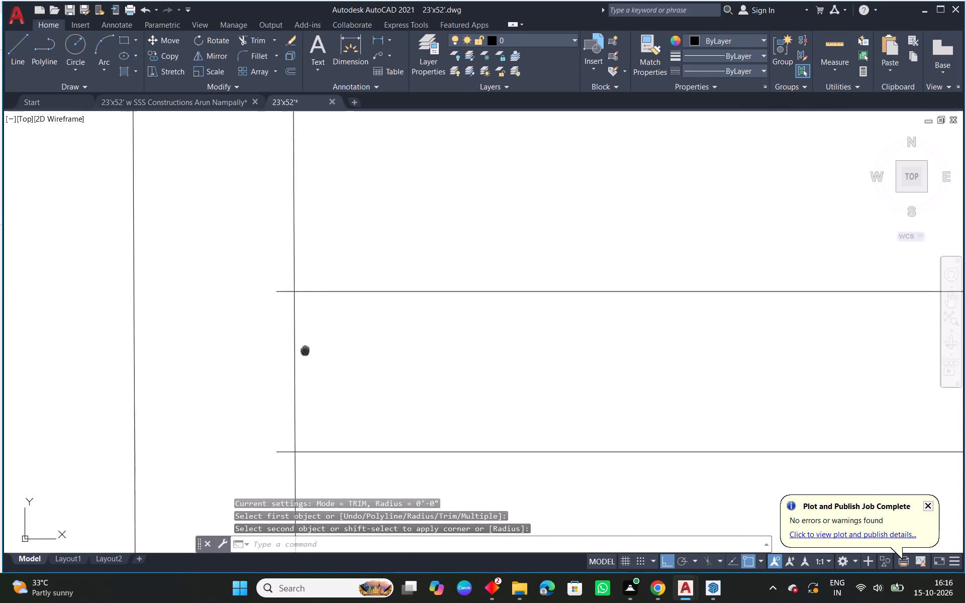
middle_drag(305, 349, 342, 315)
text(TR)
key(space)
key(space)
click(323, 415)
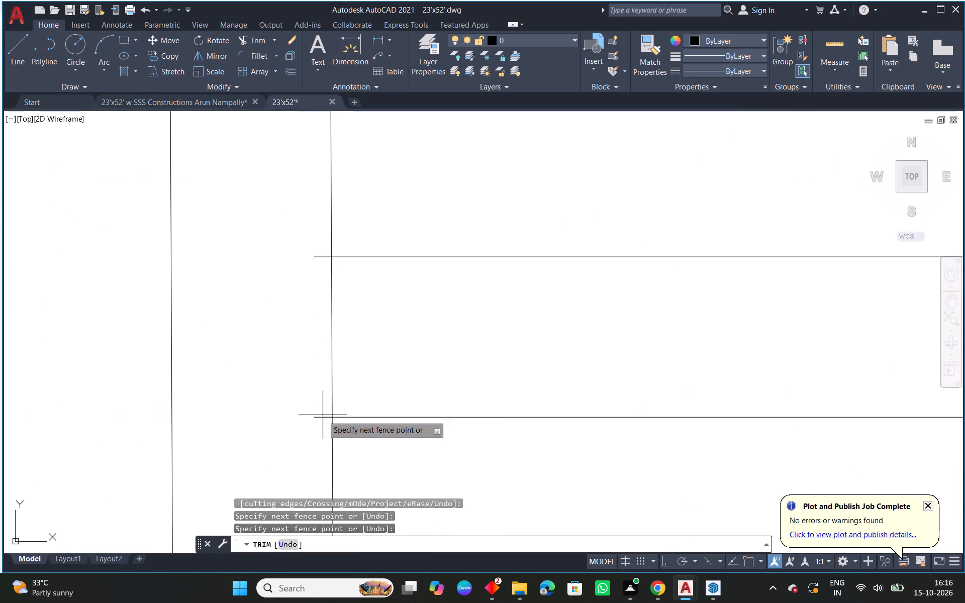
click(321, 421)
drag(324, 250, 324, 277)
drag(324, 279, 360, 279)
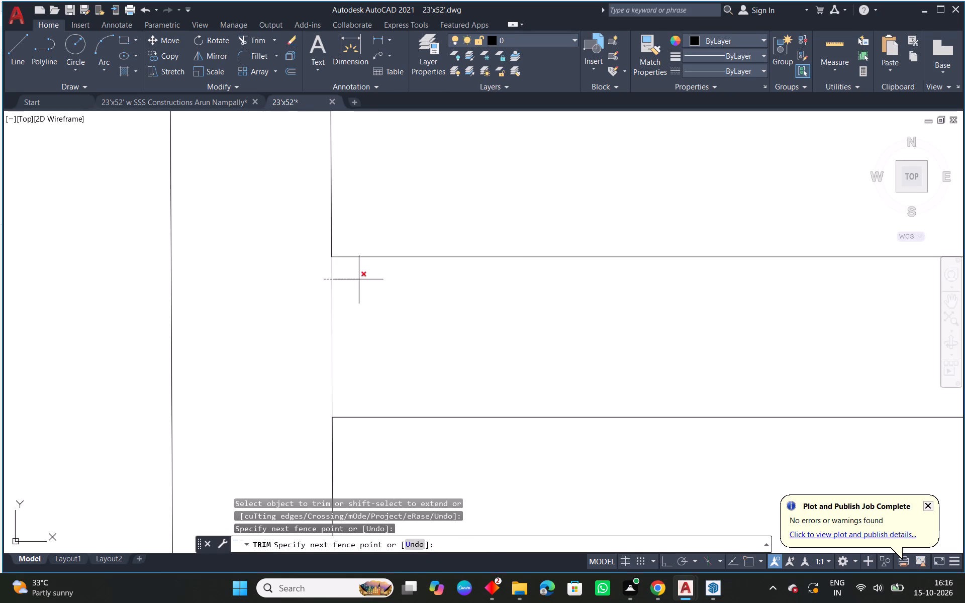
drag(360, 279, 362, 279)
Trim the right outer wall's inner line between the third horizontal wall's two lines.
scroll(369, 292, down, 7)
middle_drag(592, 380, 496, 377)
scroll(487, 327, up, 3)
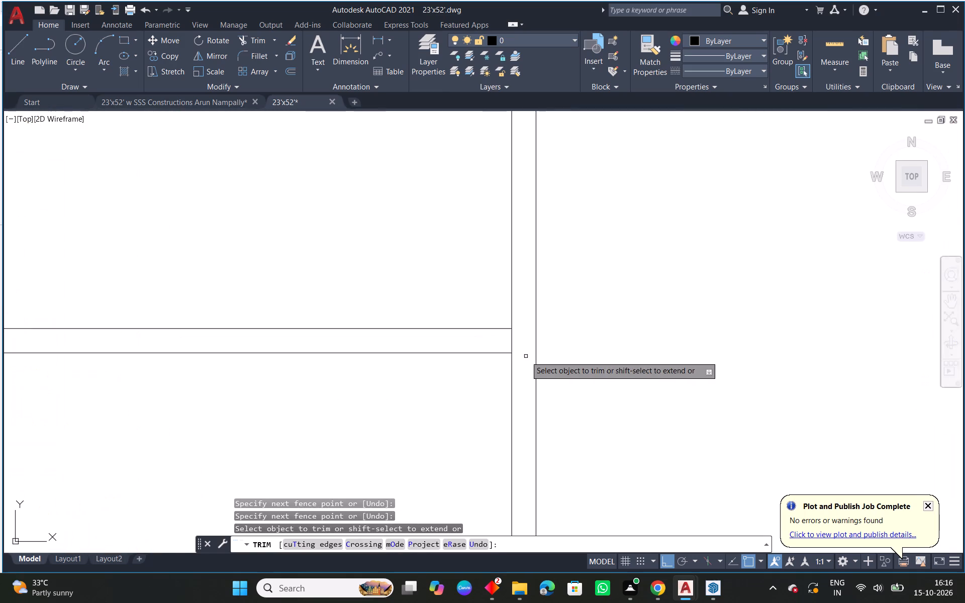
scroll(529, 357, up, 2)
drag(477, 318, 496, 309)
key(Escape)
scroll(489, 327, down, 3)
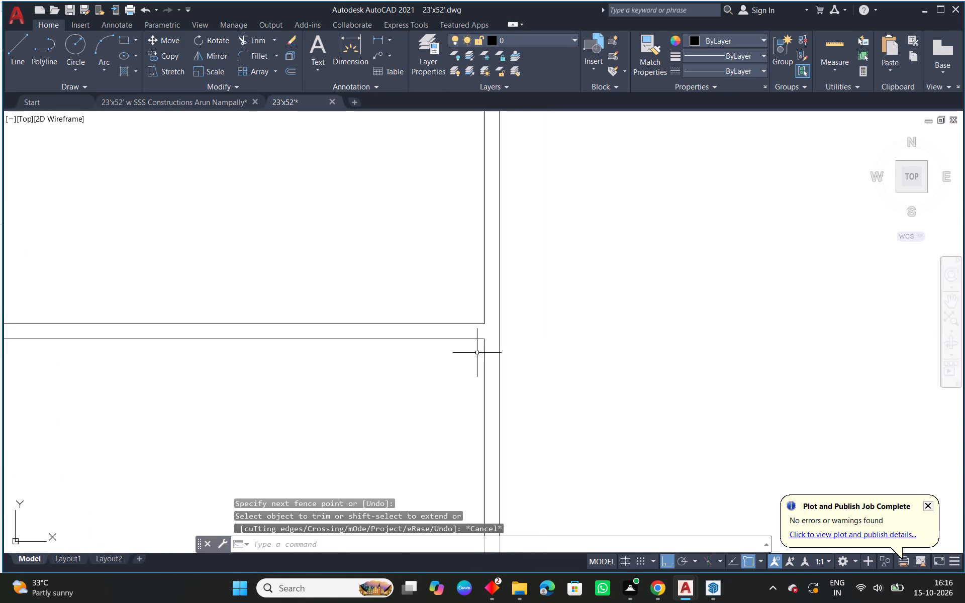
scroll(477, 353, down, 4)
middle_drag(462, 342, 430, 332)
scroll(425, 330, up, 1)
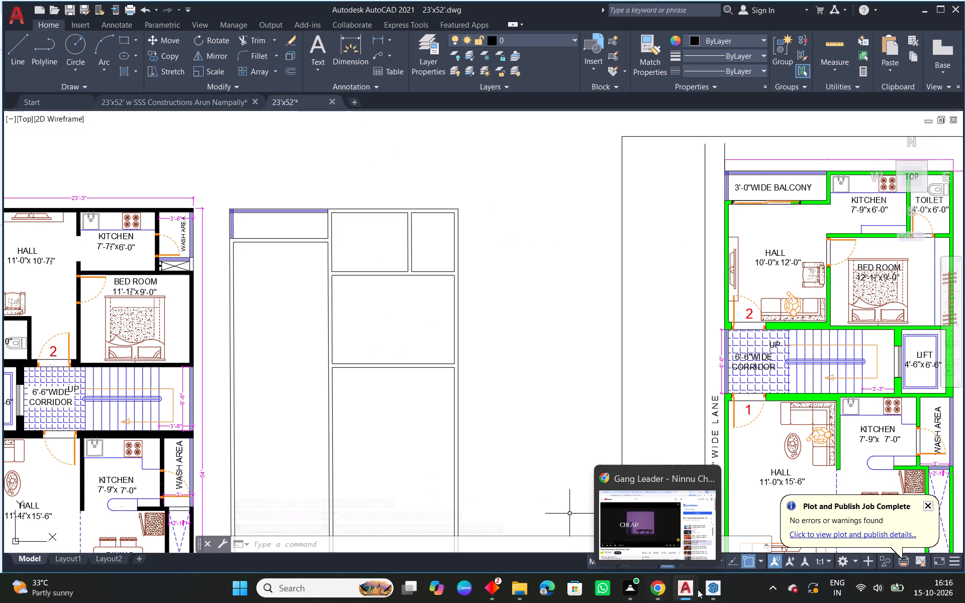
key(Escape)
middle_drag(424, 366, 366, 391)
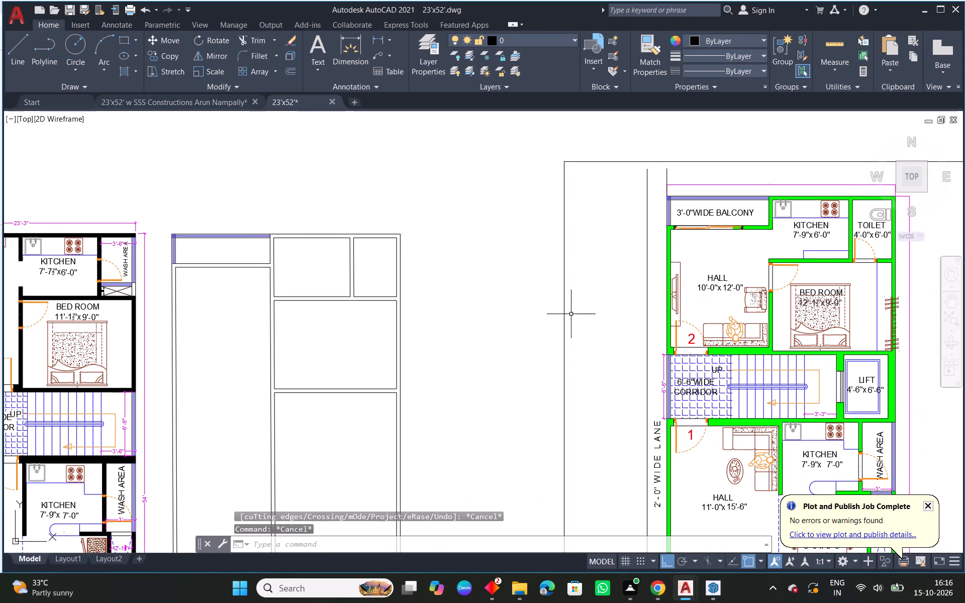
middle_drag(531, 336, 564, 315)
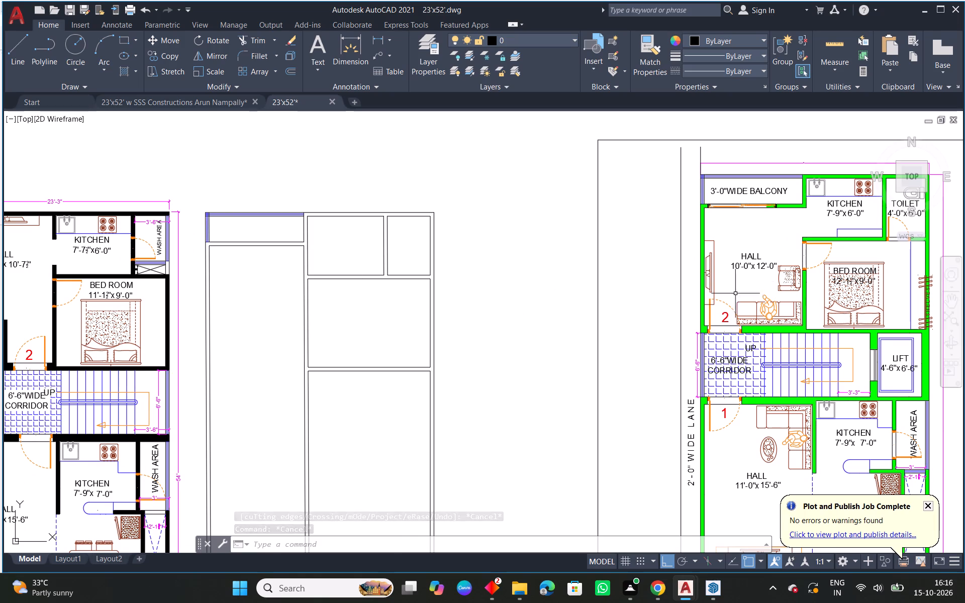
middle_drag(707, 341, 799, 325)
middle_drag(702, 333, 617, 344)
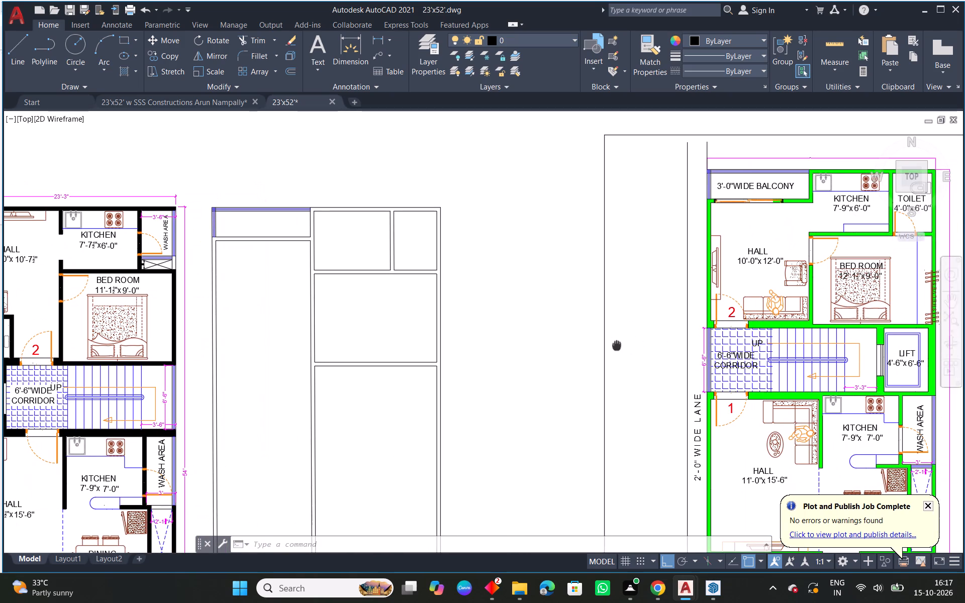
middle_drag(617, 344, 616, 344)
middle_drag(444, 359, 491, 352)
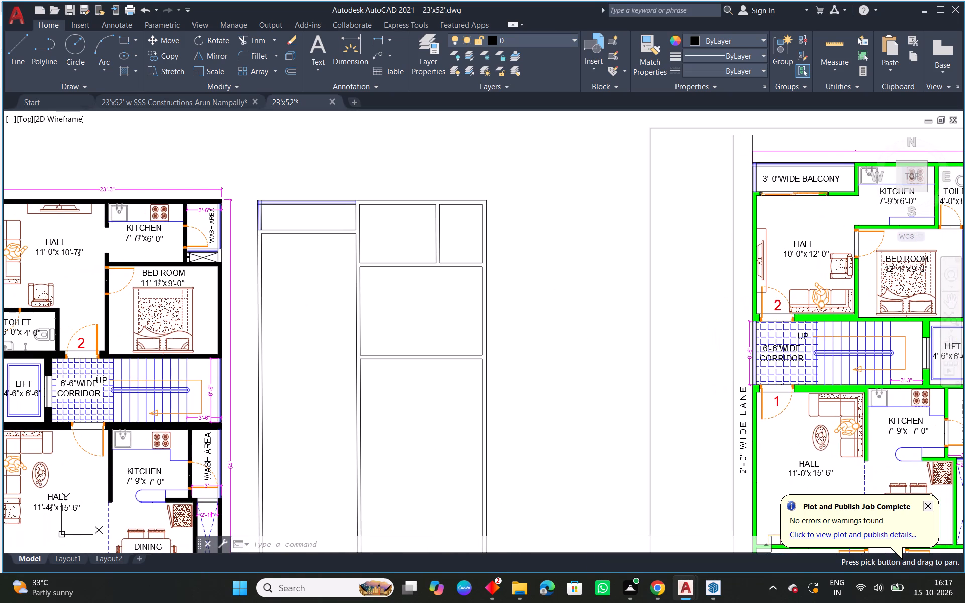
Extend the third horizontal wall's lower line to the left outer wall's inner line.
text(EX)
key(space)
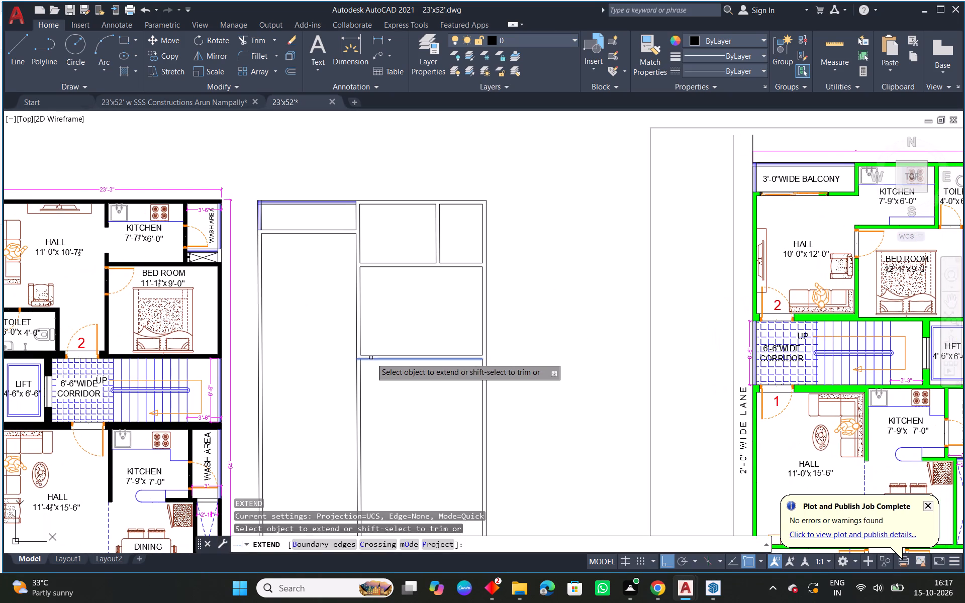
click(368, 360)
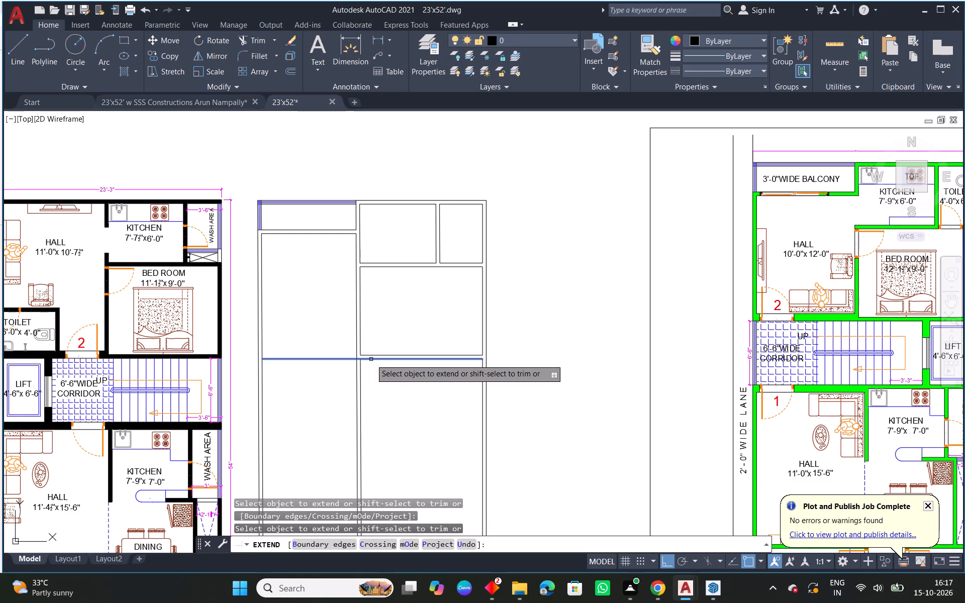
click(371, 359)
key(Escape)
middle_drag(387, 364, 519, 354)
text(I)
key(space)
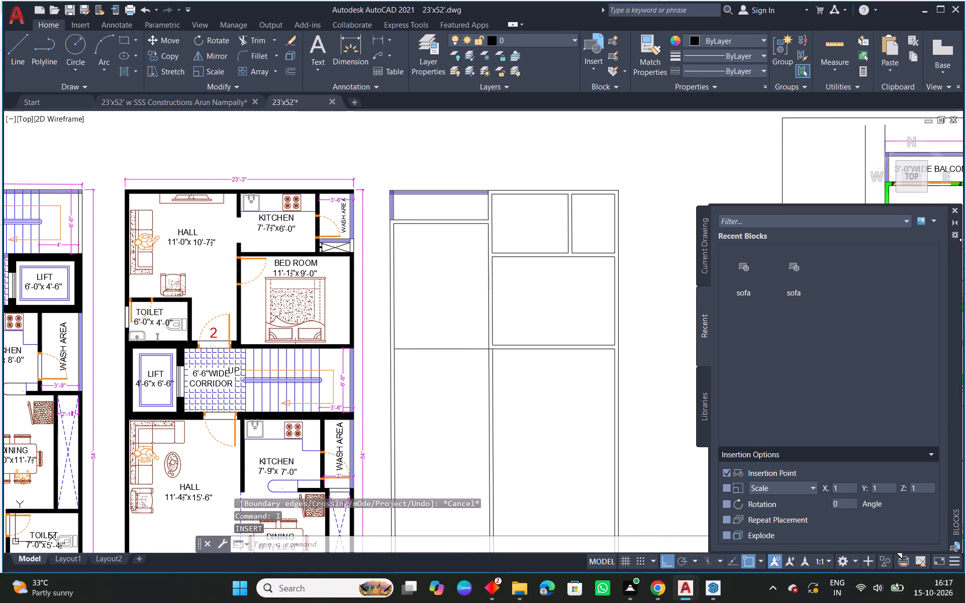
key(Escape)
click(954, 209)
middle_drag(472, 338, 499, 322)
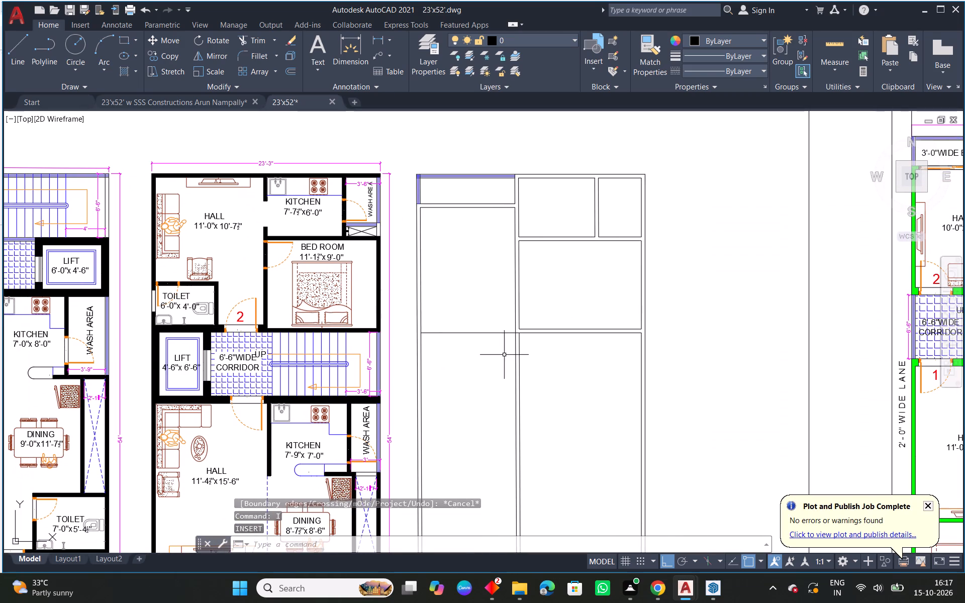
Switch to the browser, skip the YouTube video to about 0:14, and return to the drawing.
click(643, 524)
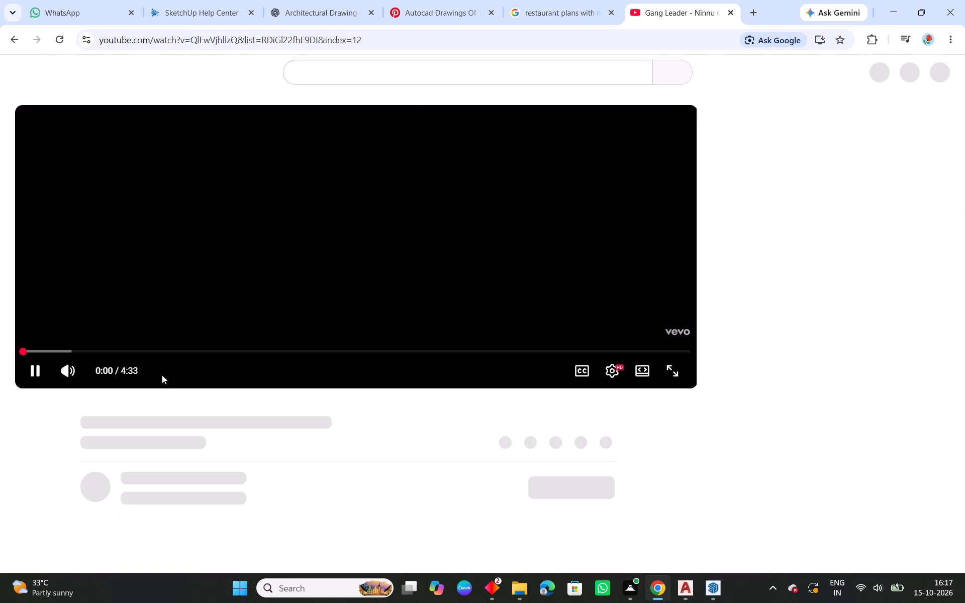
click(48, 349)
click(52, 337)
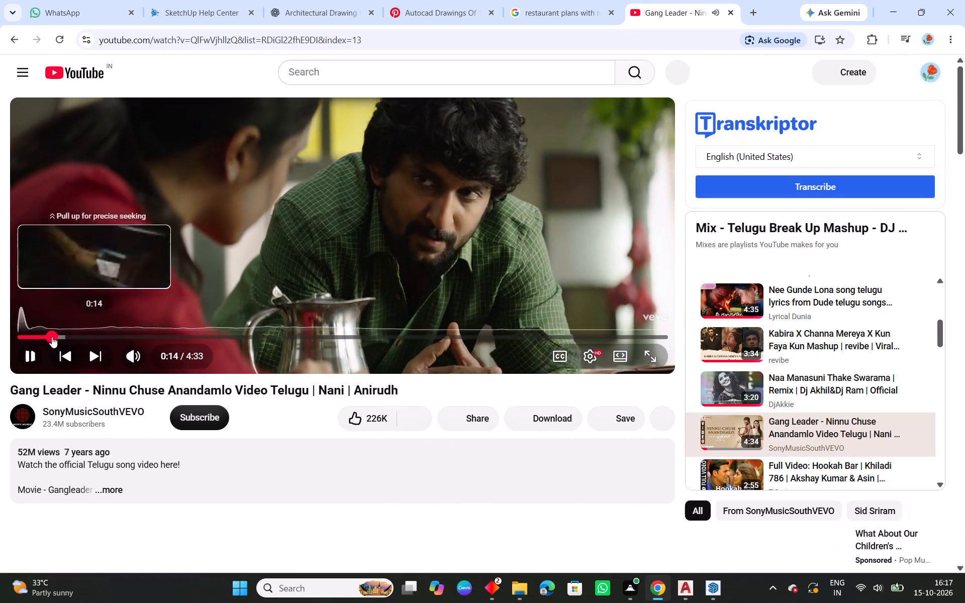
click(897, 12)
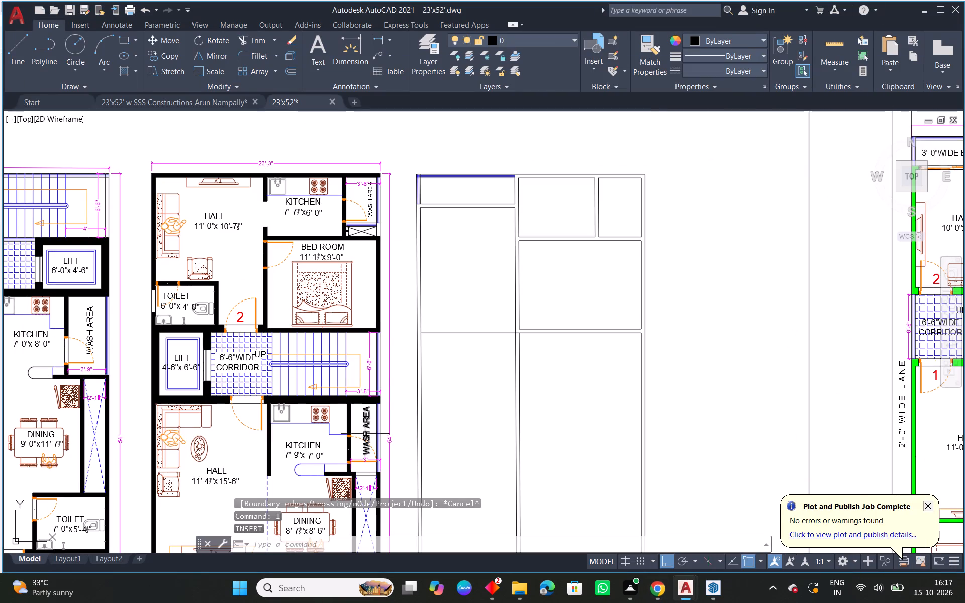
Offset the extended lower line 9 inches upward to form the thicker wall below the left room.
scroll(477, 330, up, 1)
text(O 9")
key(Return)
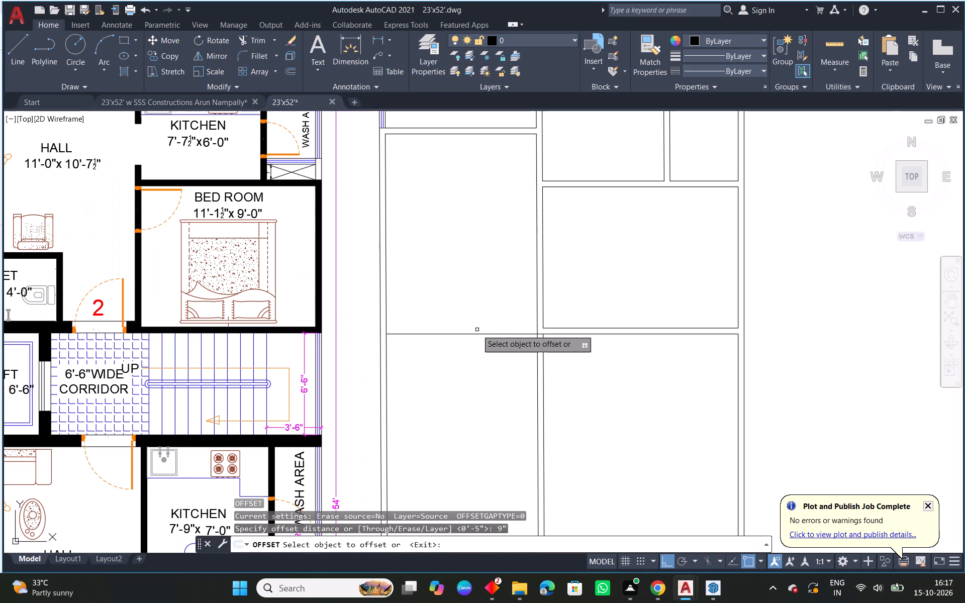
click(477, 332)
click(482, 295)
key(Escape)
Trim the 9-inch offset line past the left room's lower right corner and the room's vertical line below that corner.
scroll(550, 306, up, 3)
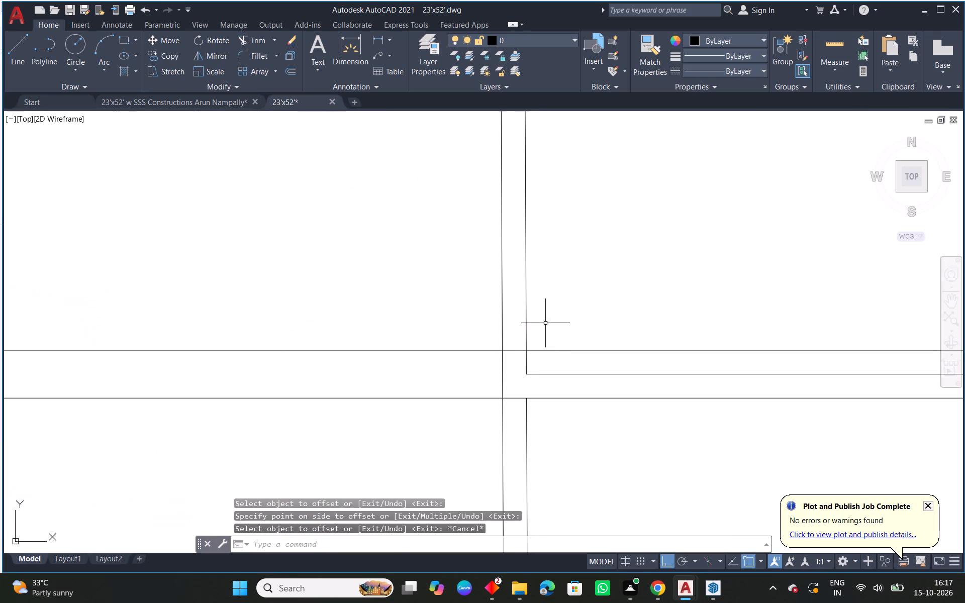
text(TR)
key(space)
click(542, 350)
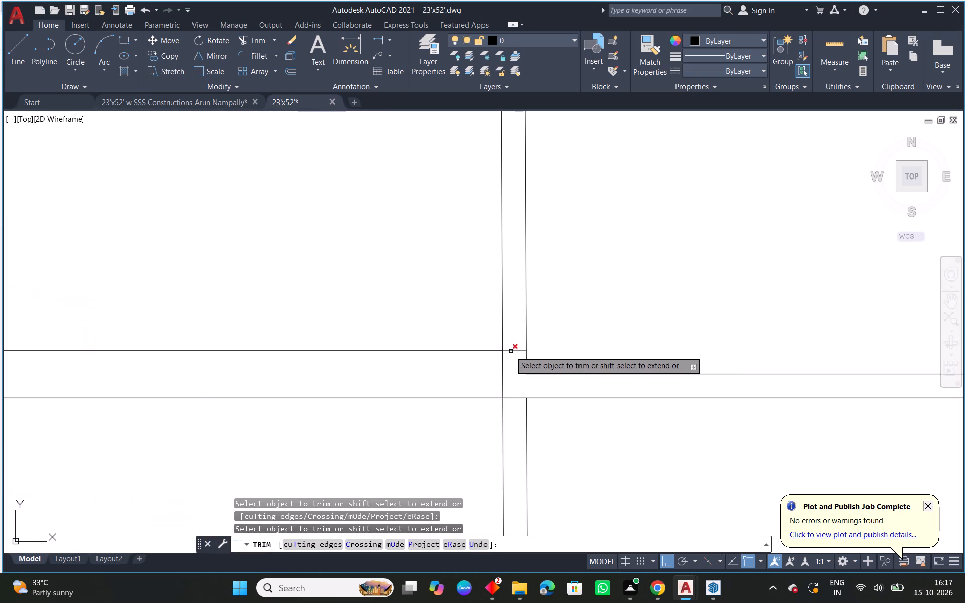
click(510, 351)
click(501, 372)
key(Escape)
scroll(548, 360, down, 2)
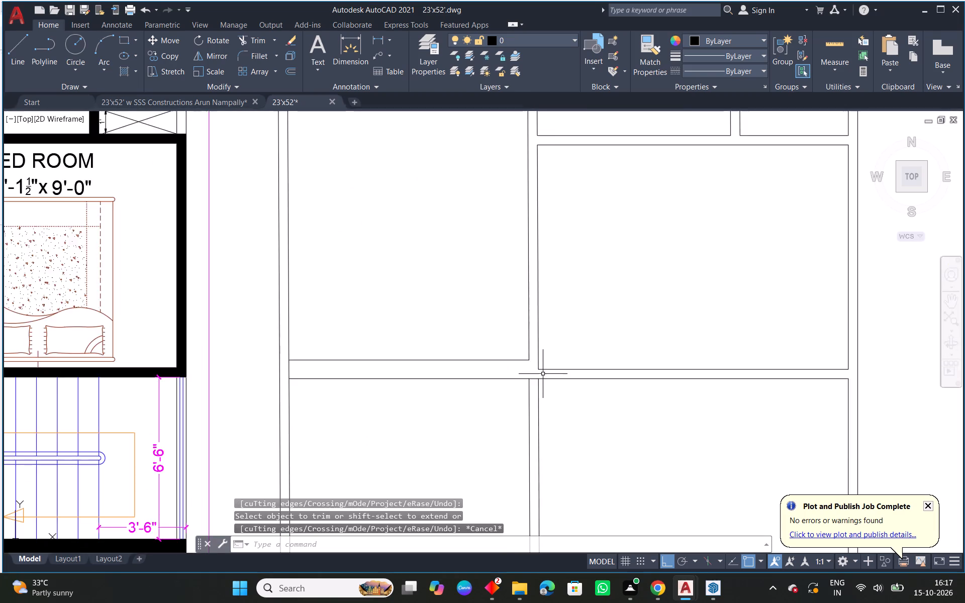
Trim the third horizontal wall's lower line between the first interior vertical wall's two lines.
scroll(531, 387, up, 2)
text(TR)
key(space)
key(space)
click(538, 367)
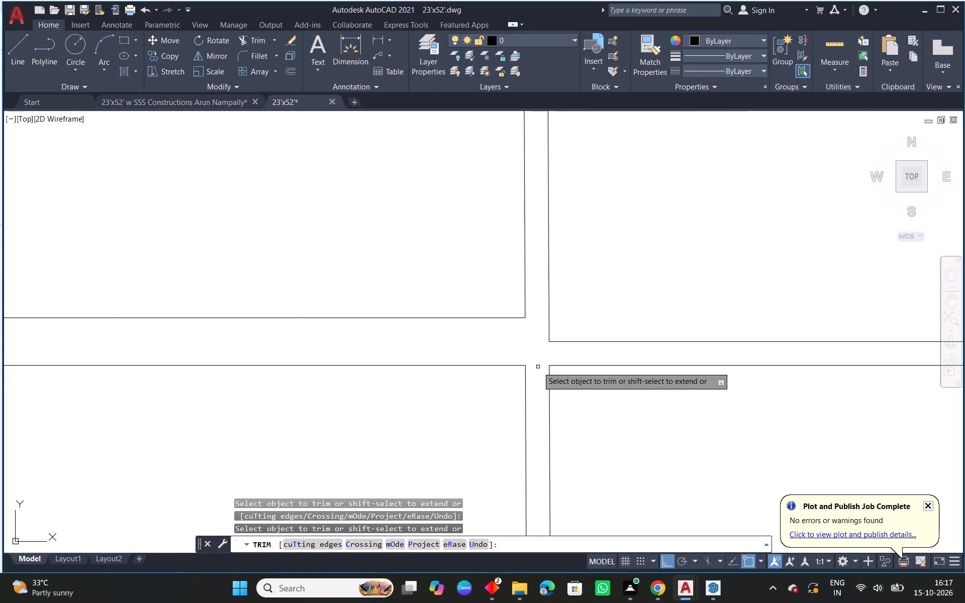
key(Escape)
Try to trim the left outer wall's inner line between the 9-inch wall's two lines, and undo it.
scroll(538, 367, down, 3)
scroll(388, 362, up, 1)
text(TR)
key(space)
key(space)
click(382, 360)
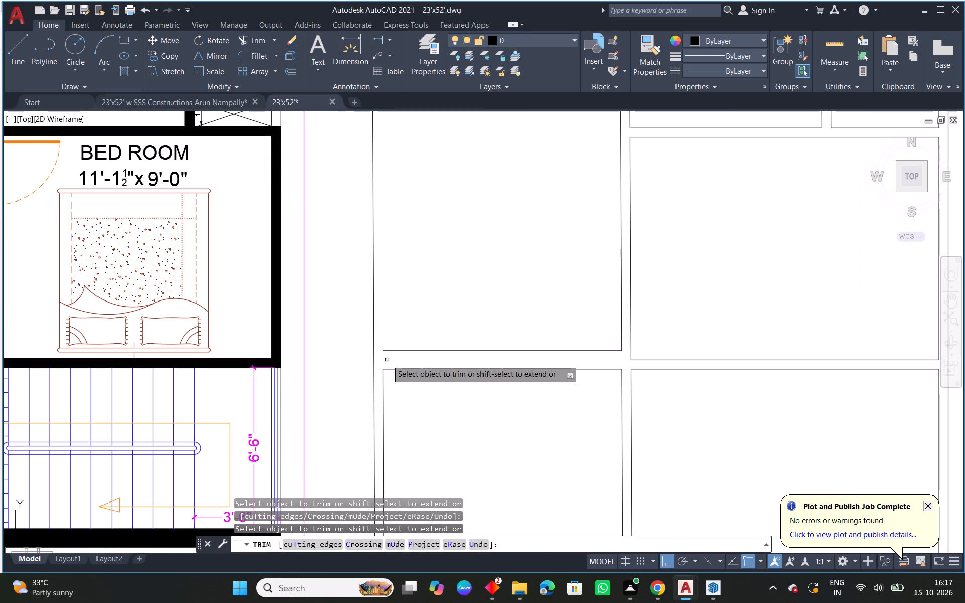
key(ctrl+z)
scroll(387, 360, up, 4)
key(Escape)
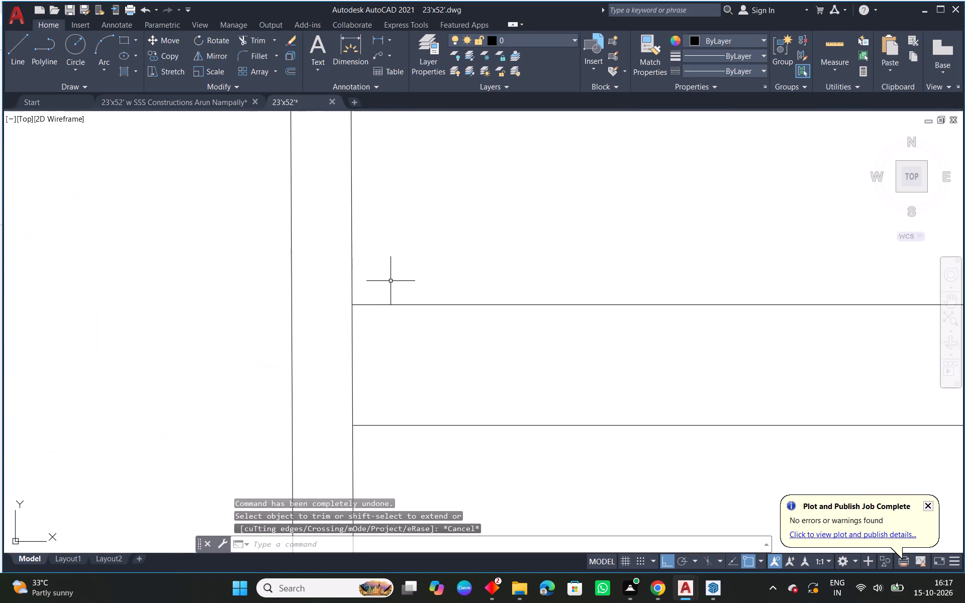
Extend the left ends of the 9-inch wall's two lines toward the left outer wall.
text(EX)
key(space)
drag(395, 273, 378, 434)
key(Escape)
Trim the 9-inch wall's lower line overshoot and the left outer wall's inner line between the wall's two lines.
text(TR)
key(space)
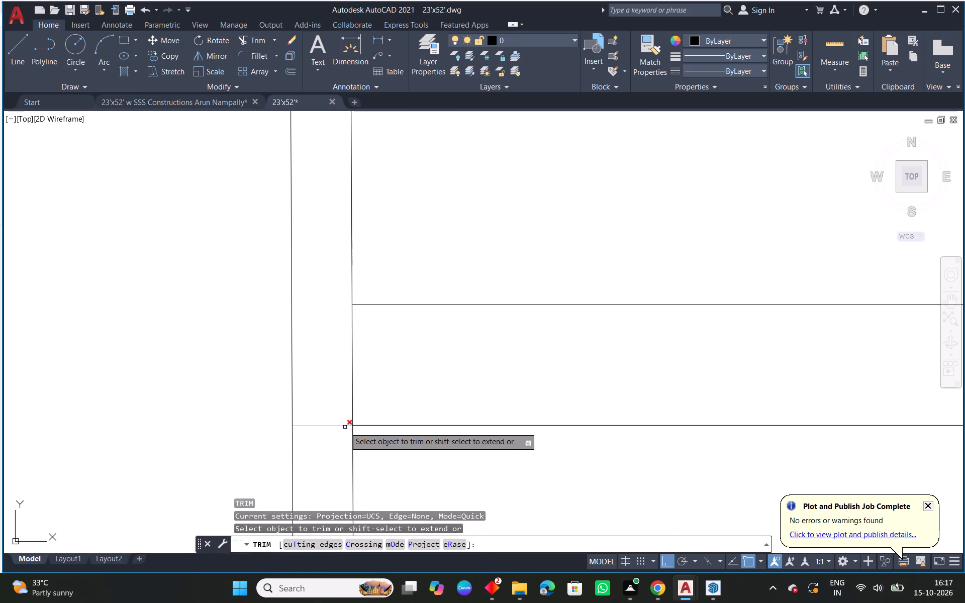
click(345, 427)
click(352, 401)
key(Escape)
scroll(356, 401, down, 6)
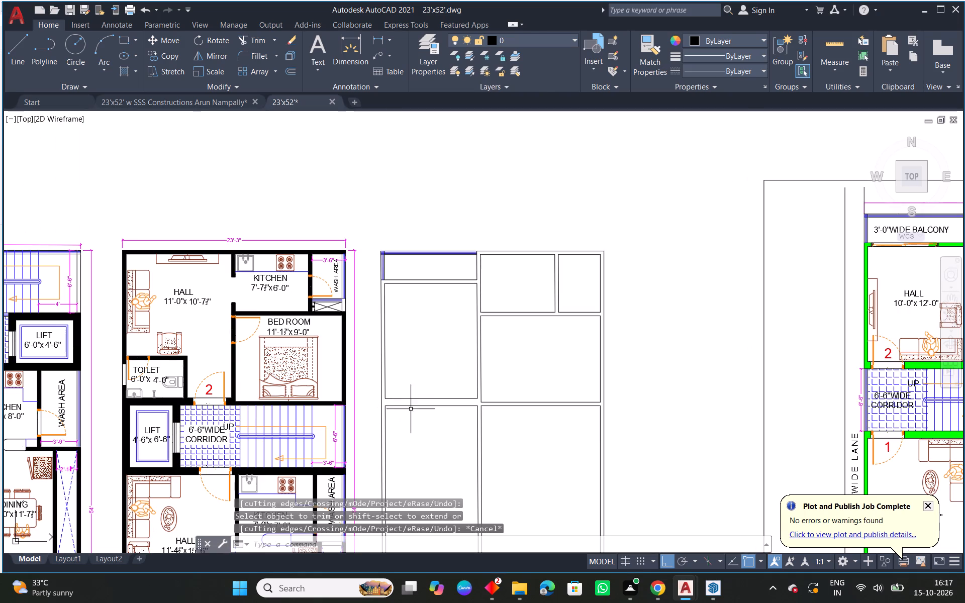
Delete the first interior vertical wall's two lines below the third horizontal wall.
middle_drag(491, 396, 339, 383)
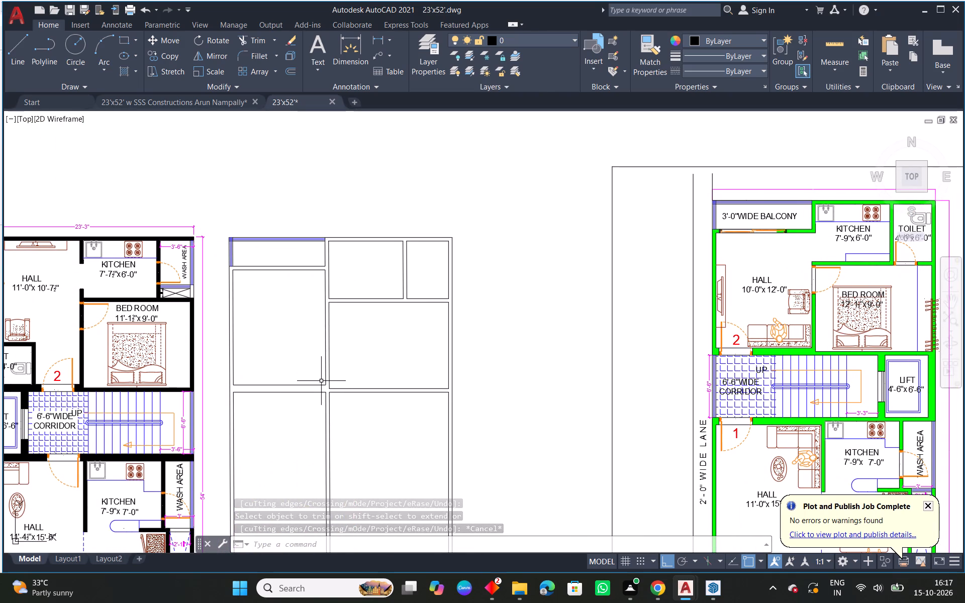
middle_drag(366, 423, 379, 353)
click(389, 382)
click(338, 383)
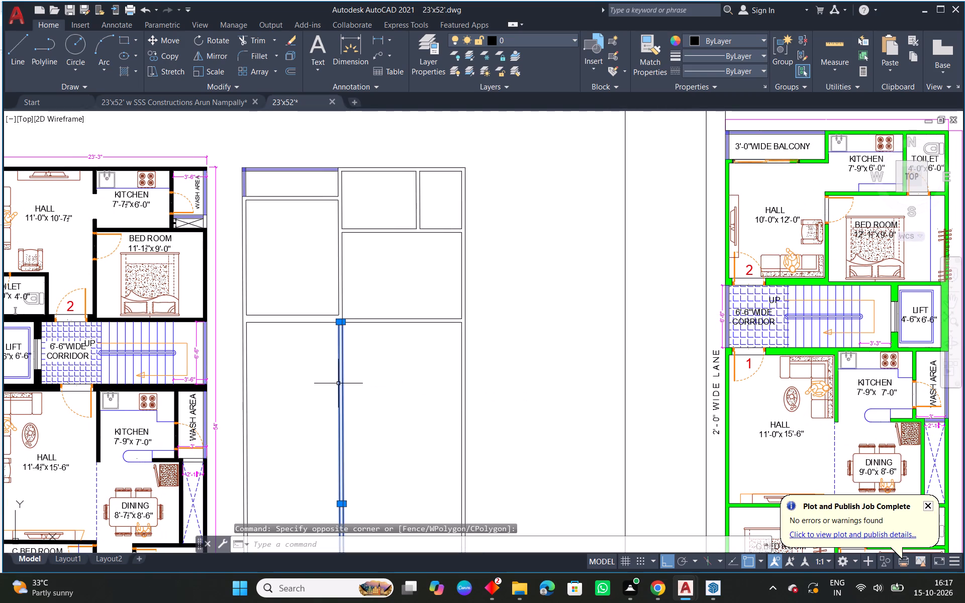
key(Delete)
Join the two collinear pieces of the third horizontal wall's lower line into one line.
scroll(351, 296, up, 3)
key(Escape)
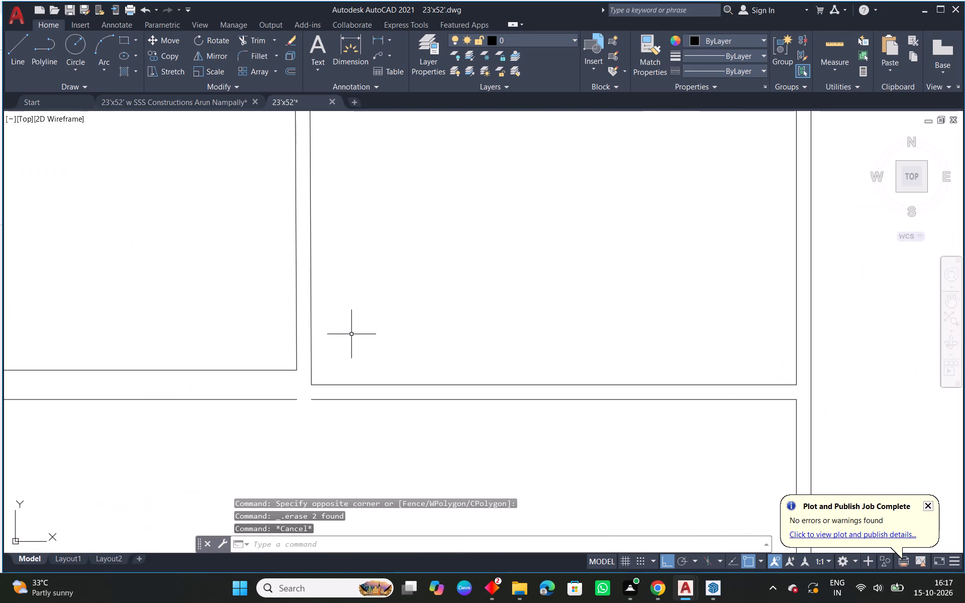
key(j)
key(space)
click(318, 399)
click(291, 399)
right_click(291, 399)
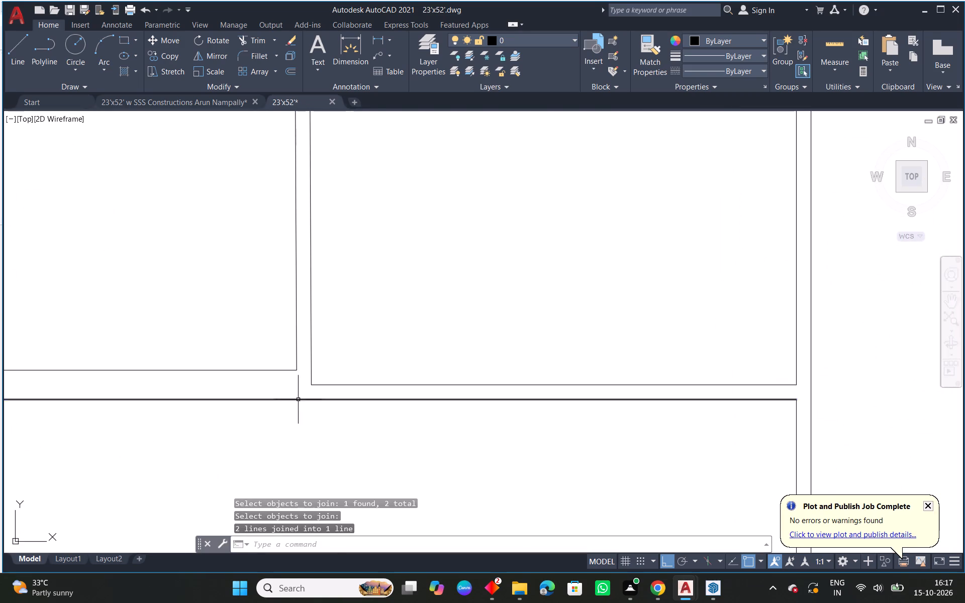
scroll(328, 408, down, 3)
middle_drag(345, 438, 392, 420)
key(Escape)
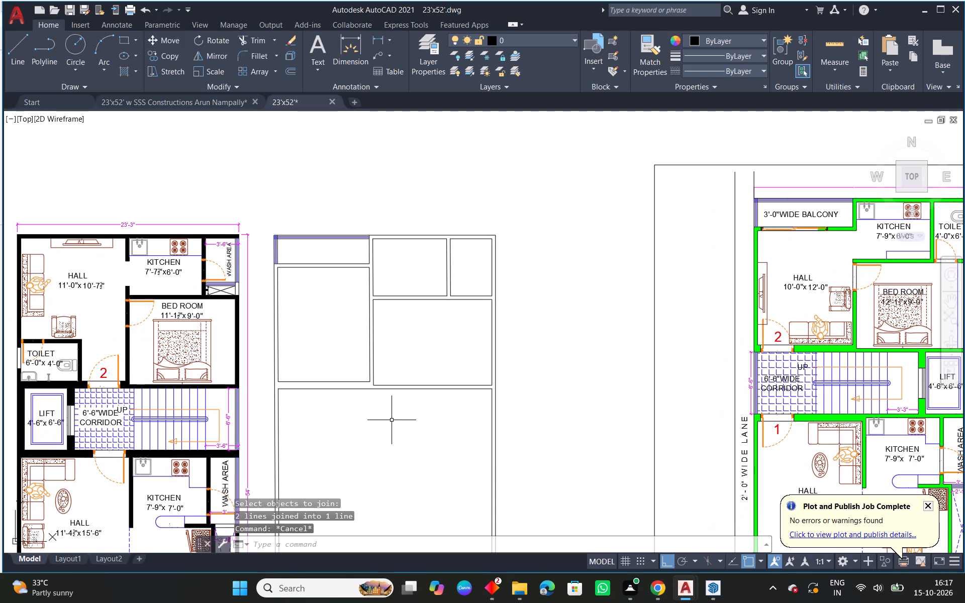
Offset the joined horizontal line 6'-6" downward to lay out the corridor and staircase strip.
middle_drag(395, 409, 338, 350)
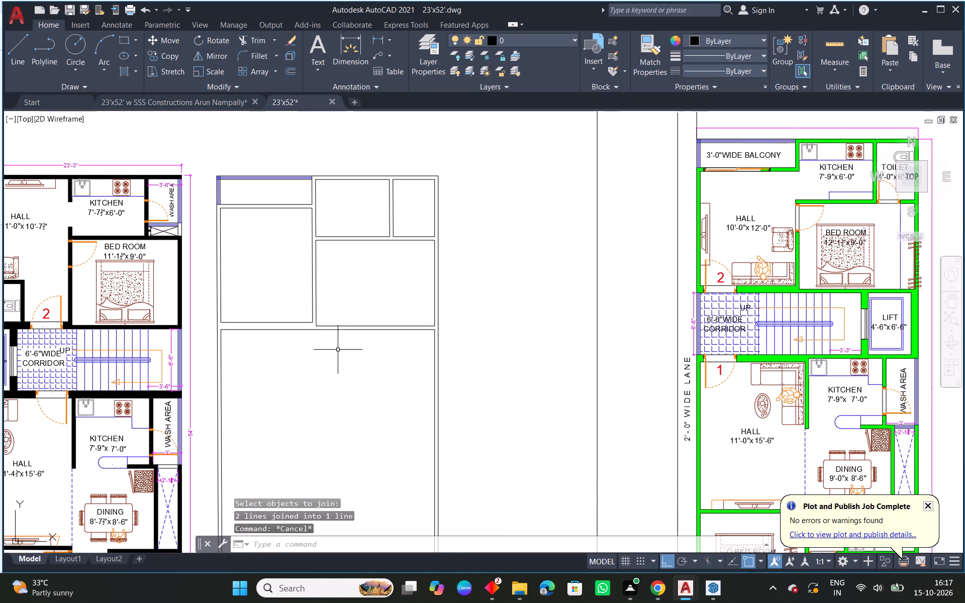
text(O 6'')
key(BackSpace)
text(6")
key(Return)
drag(394, 330, 394, 338)
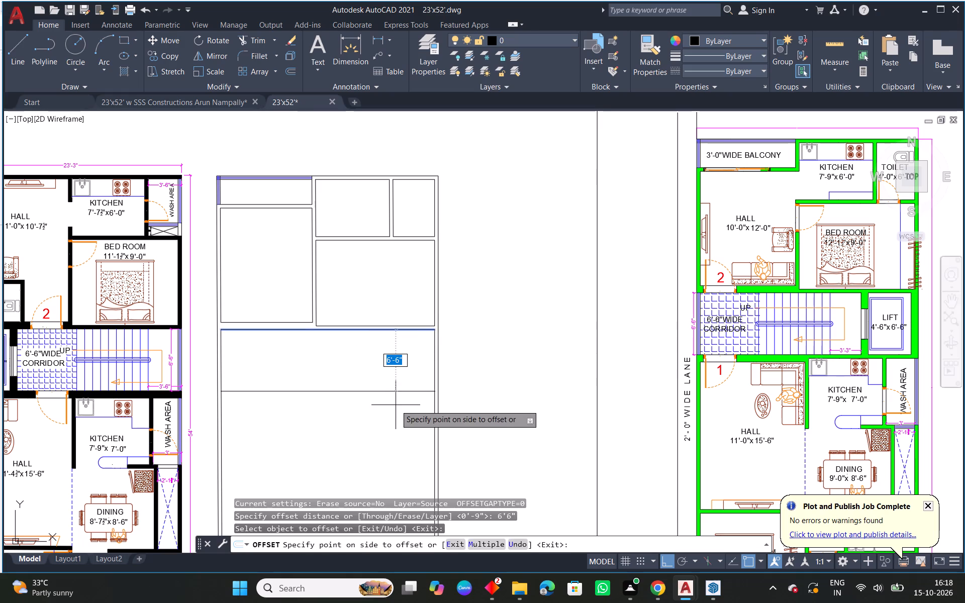
click(396, 405)
key(Escape)
key(Escape)
key(Escape)
key(Escape)
key(Escape)
key(Escape)
key(Escape)
key(Escape)
key(Escape)
key(Escape)
key(Escape)
key(Escape)
key(Escape)
key(Escape)
key(Escape)
key(Escape)
key(Escape)
key(Escape)
key(Escape)
key(Escape)
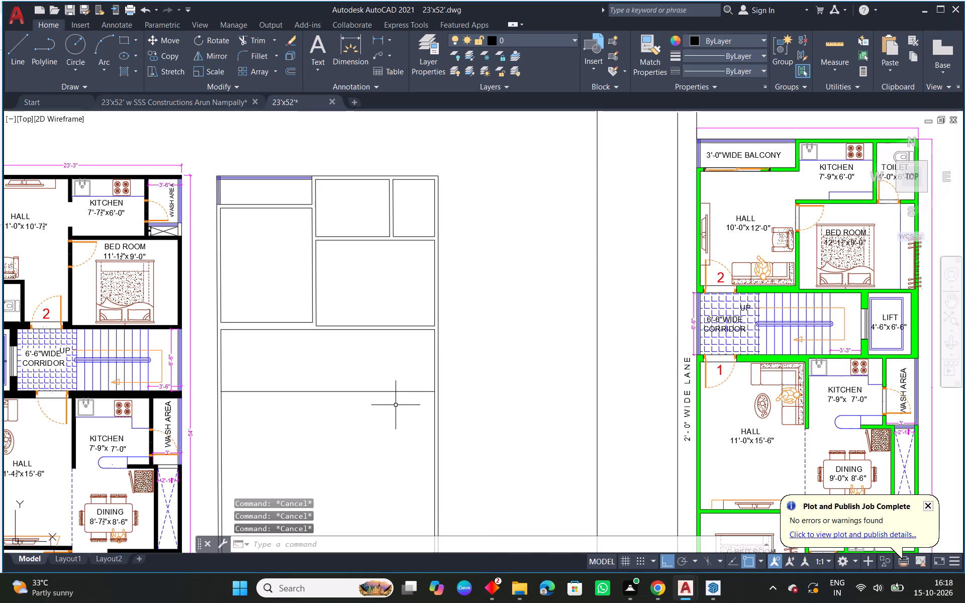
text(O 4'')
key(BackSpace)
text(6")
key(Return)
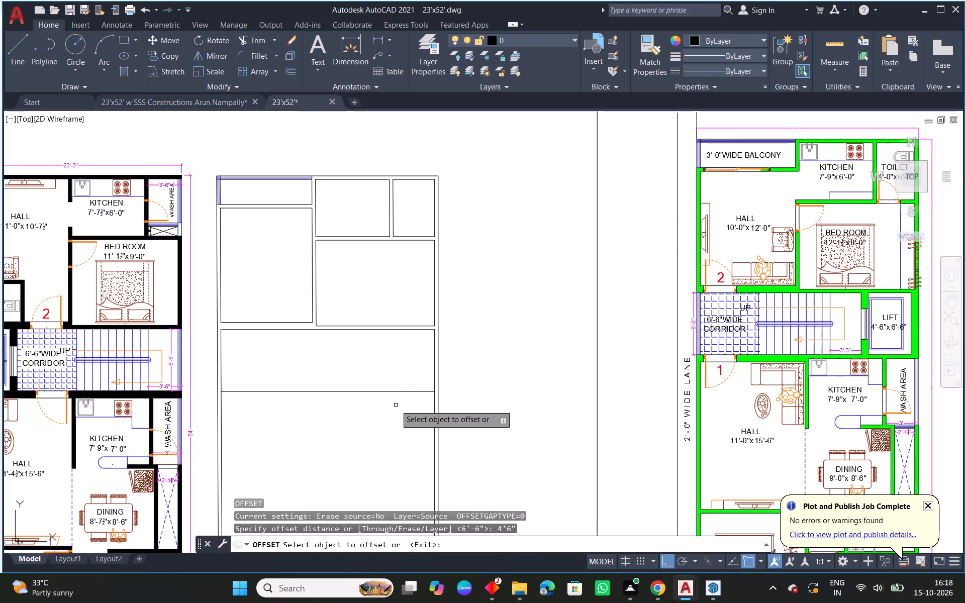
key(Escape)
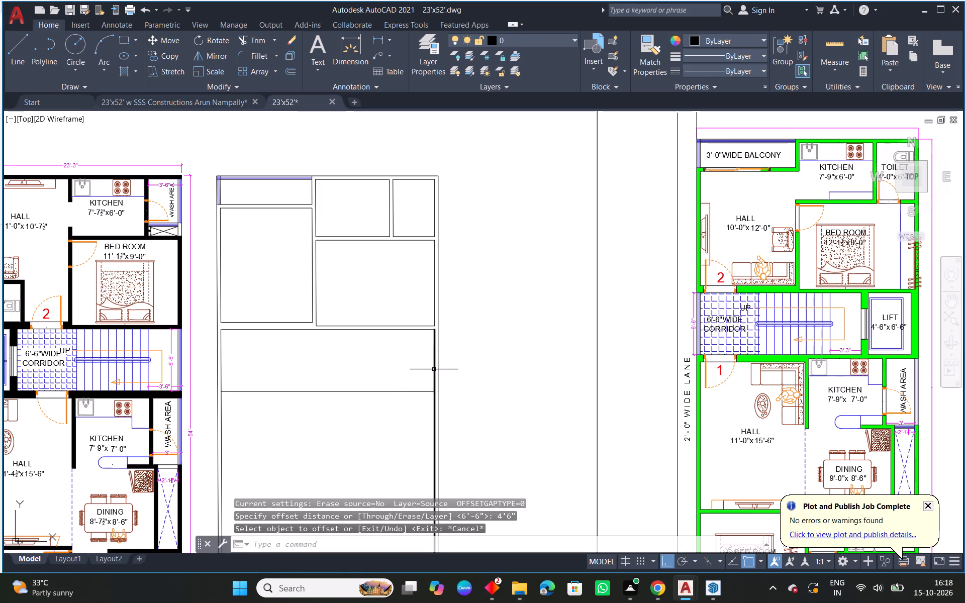
Delete the right outer wall's inner vertical line below the third horizontal wall.
click(434, 369)
key(Delete)
key(Escape)
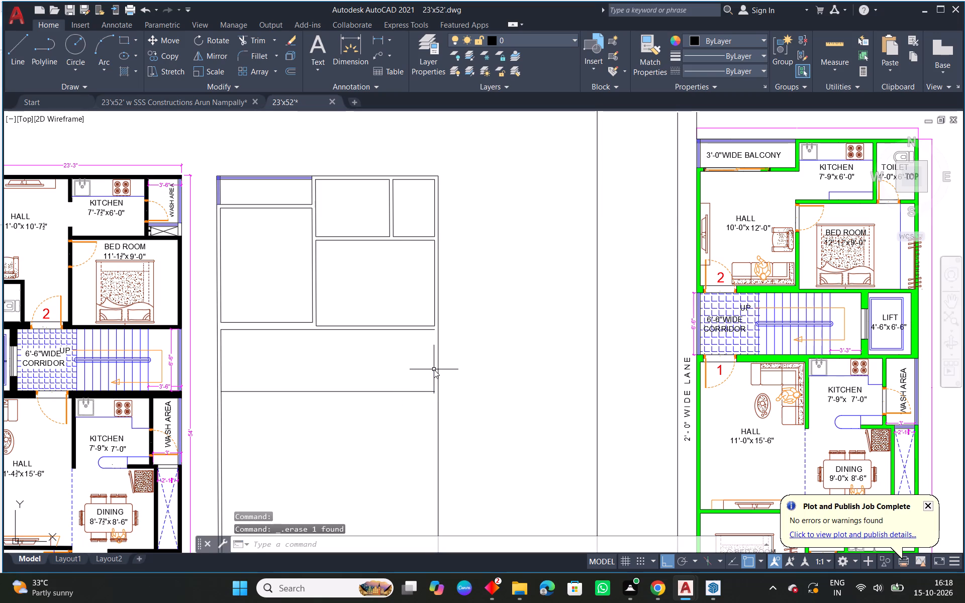
Offset the right outer wall's outer line 9 inches inward.
text(O 9")
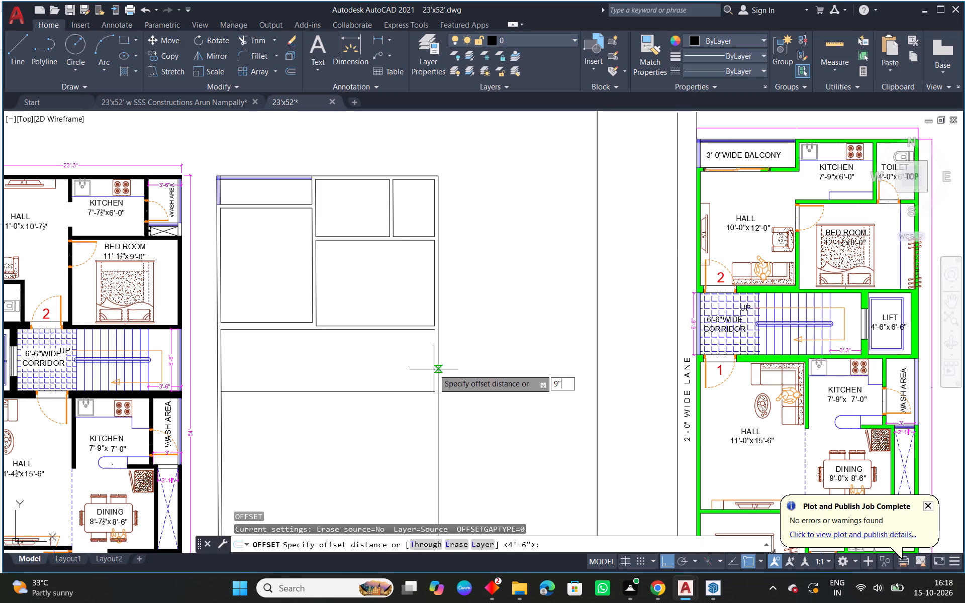
key(Return)
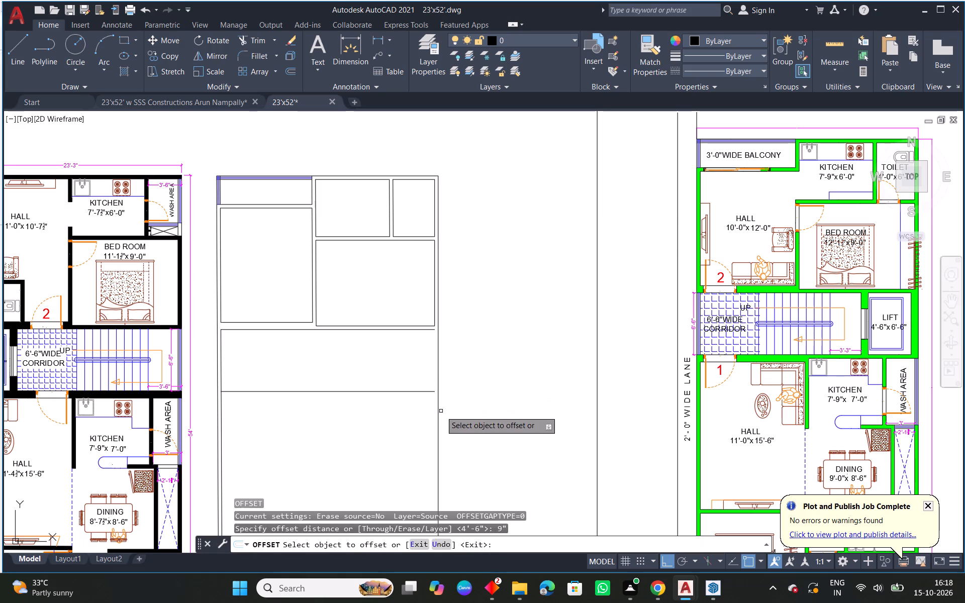
click(441, 411)
click(438, 418)
click(359, 427)
key(Escape)
Fillet the 9-inch offset line with the 6'-6" strip's upper and lower lines to close both right corners.
scroll(432, 346, up, 2)
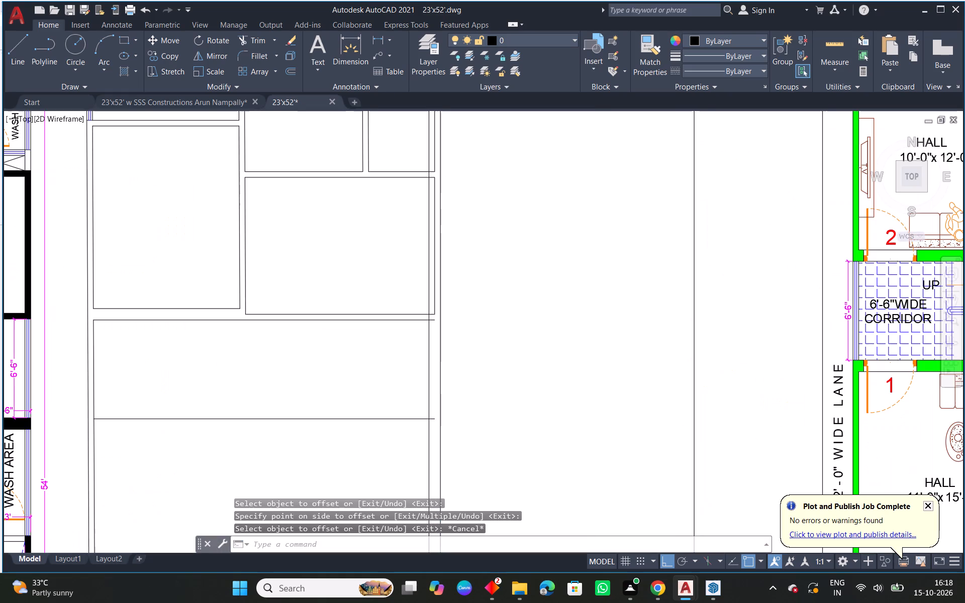
key(f)
key(space)
click(410, 305)
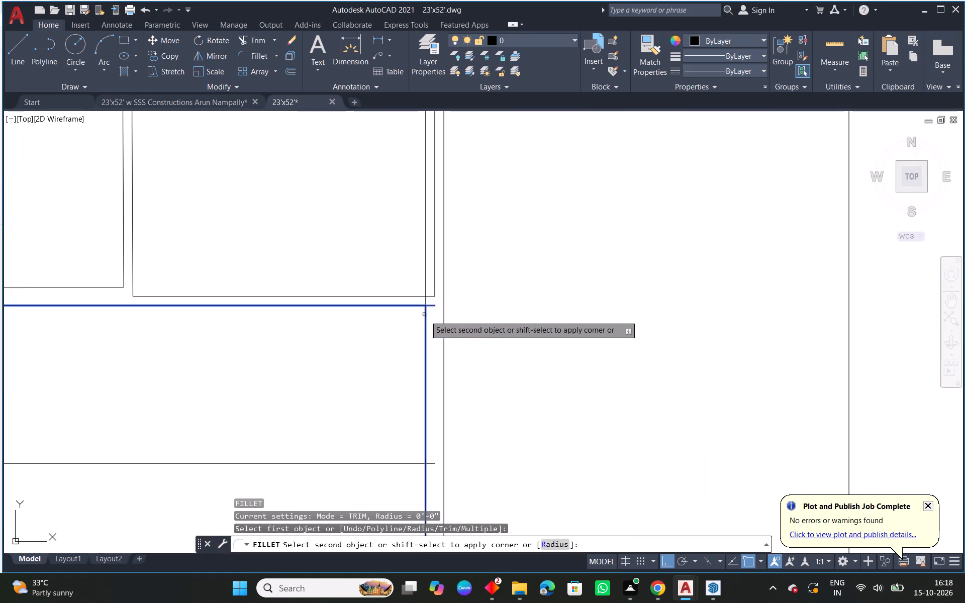
click(426, 316)
right_click(384, 336)
click(419, 346)
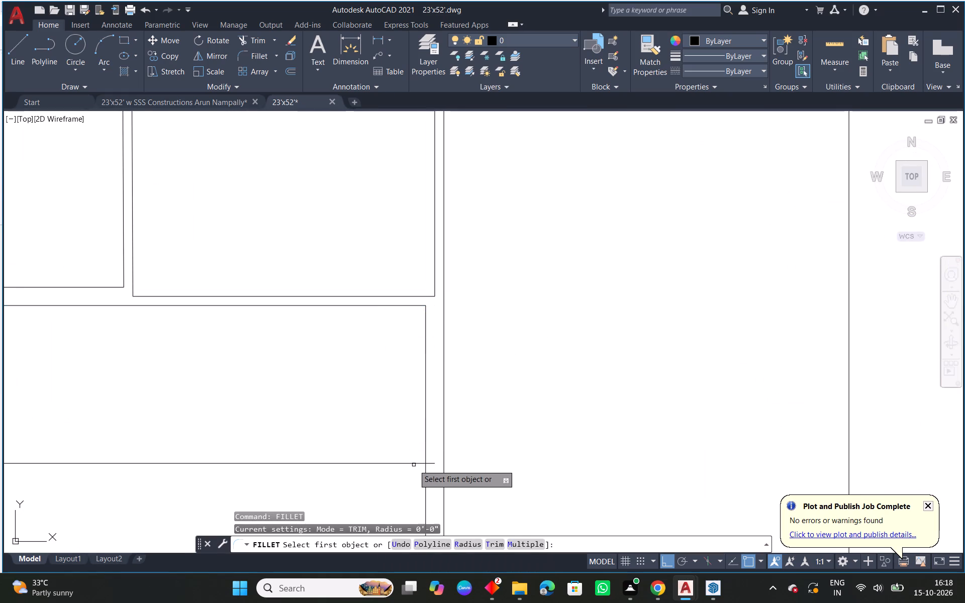
click(415, 464)
click(426, 452)
key(Escape)
scroll(439, 451, down, 3)
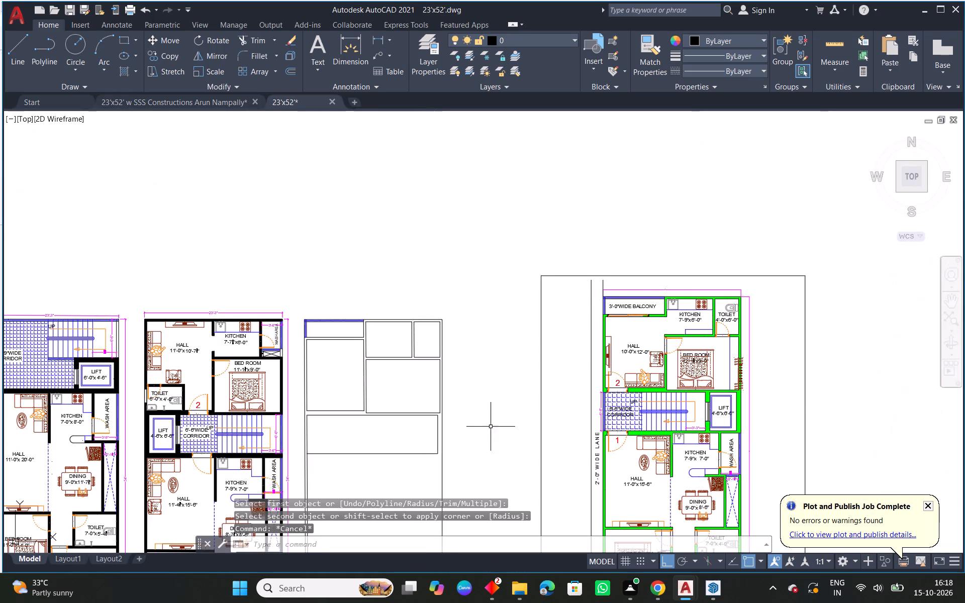
Offset the right vertical line of the 6'-6" strip 4'-6" to the left, inside the strip.
middle_drag(490, 425, 485, 390)
scroll(443, 384, up, 1)
middle_drag(497, 391, 491, 390)
text(O 4'')
key(BackSpace)
text(6")
key(Return)
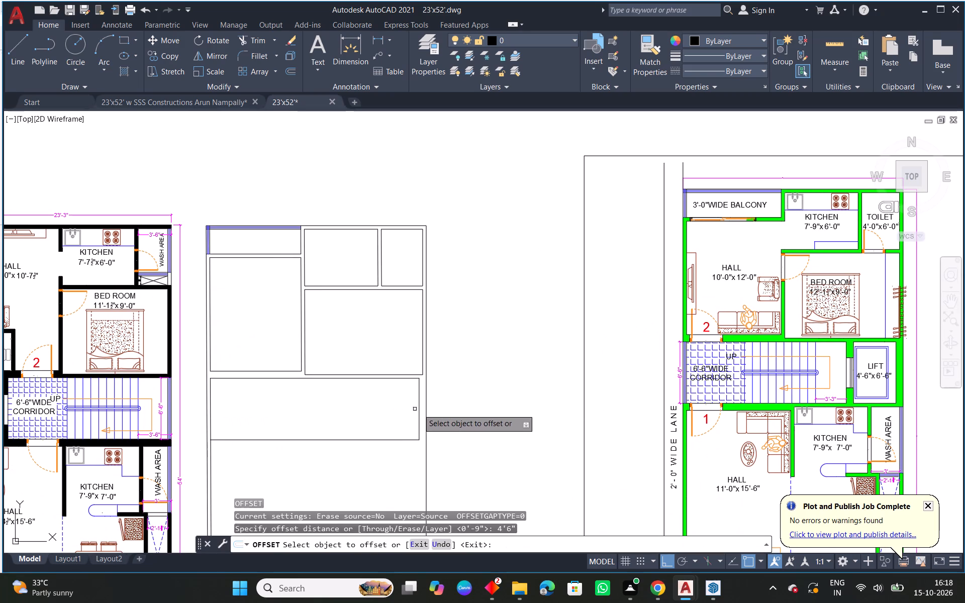
click(419, 413)
click(373, 421)
key(Escape)
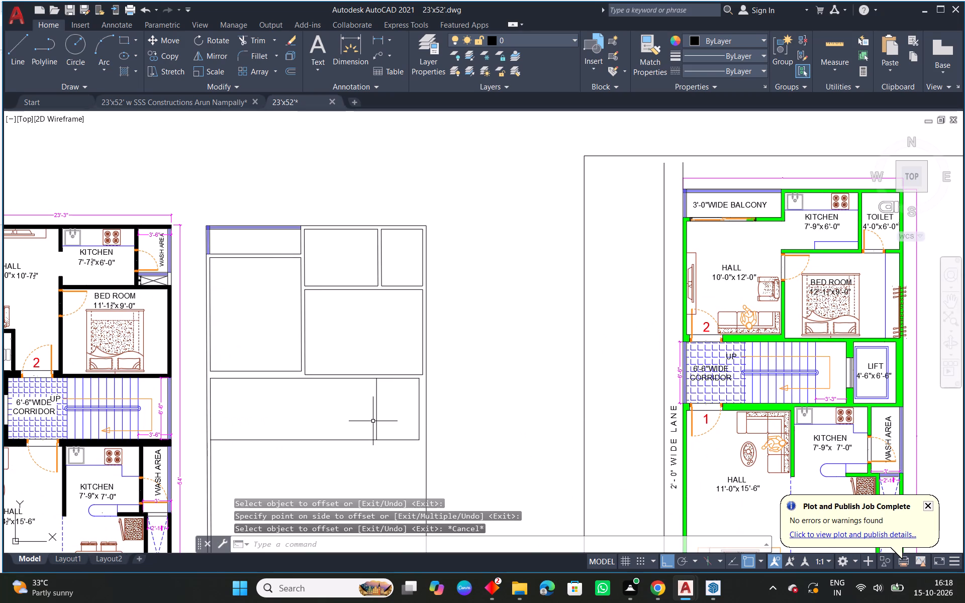
Offset the vertical partition line inside the 6'-6" strip 9 inches to the left.
text(O)
key(space)
key(4)
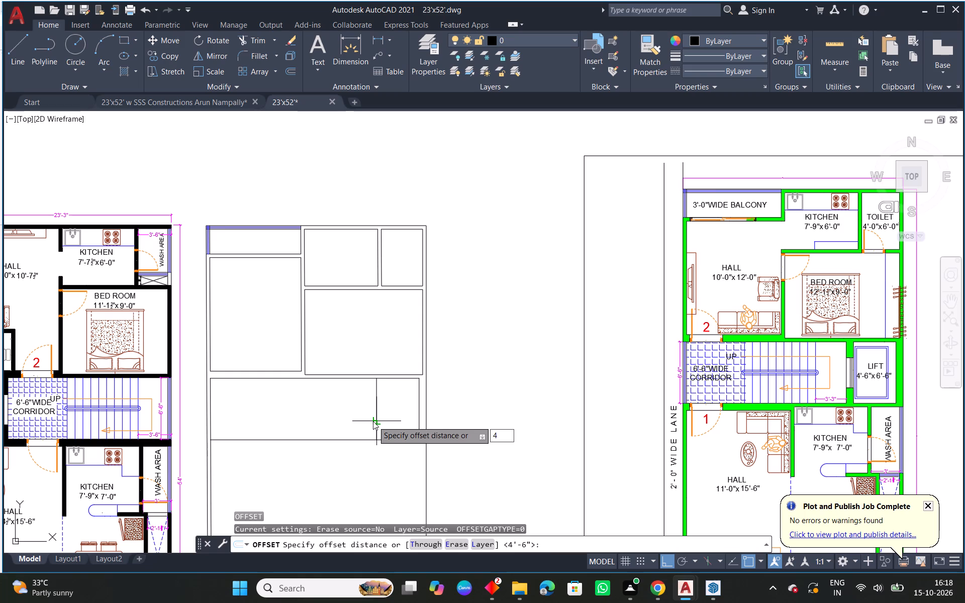
key(BackSpace)
text(9")
key(Return)
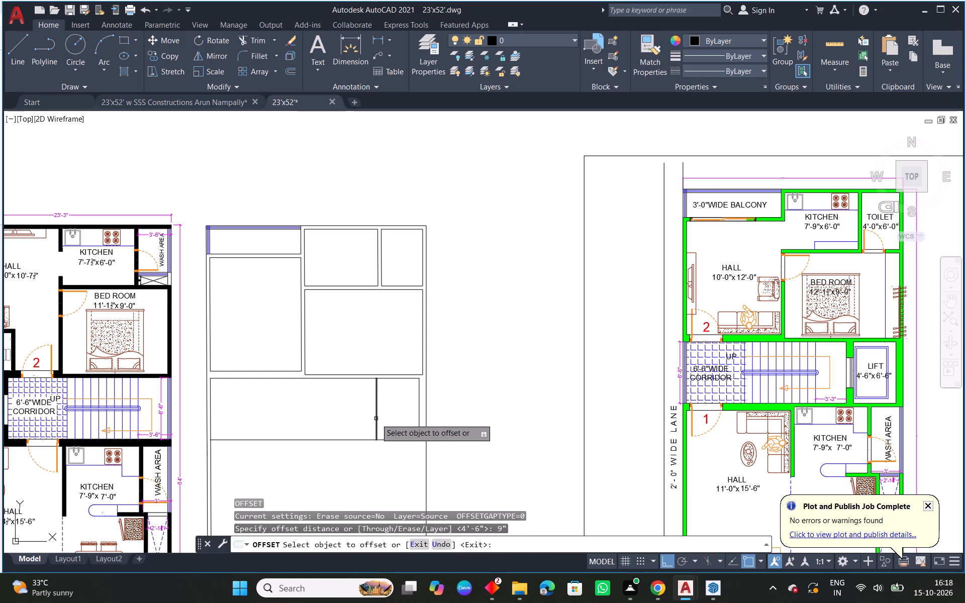
click(376, 418)
click(356, 423)
key(Escape)
Offset the 6'-6" strip's lower line 4.5 inches downward.
text(O 4.5)
key(space)
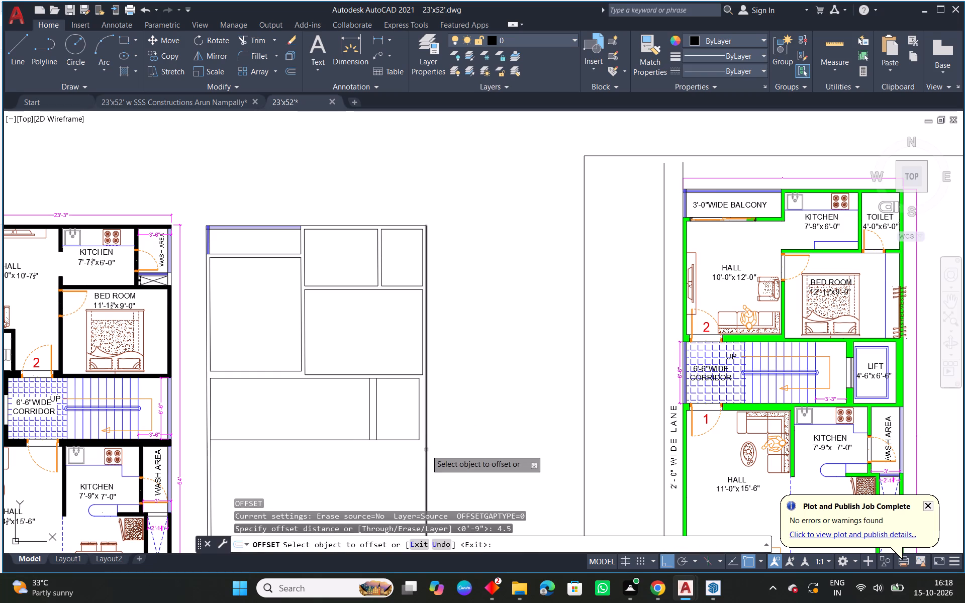
click(396, 443)
click(401, 440)
click(400, 458)
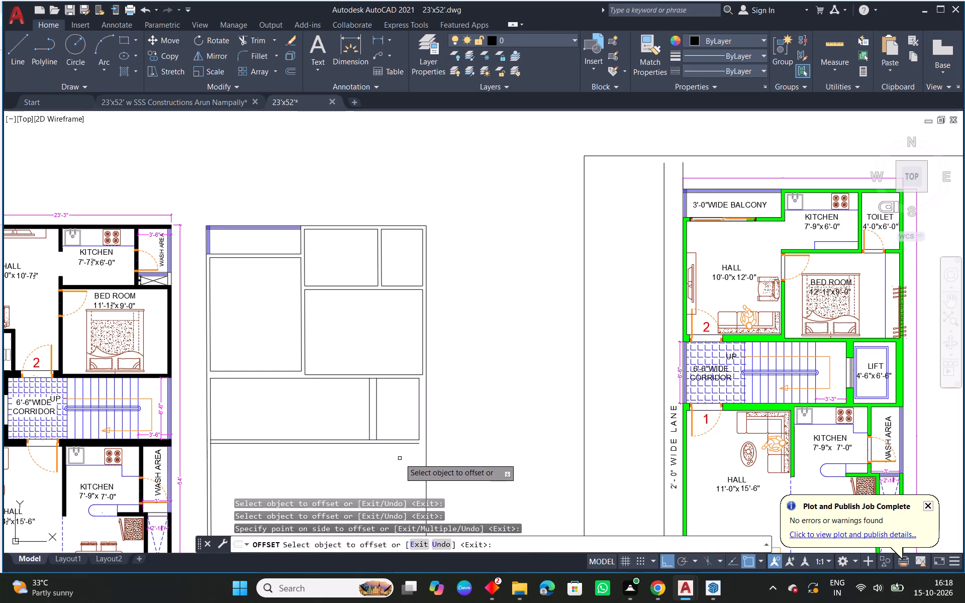
key(Escape)
Trim the 6'-6" strip's upper and lower lines between the two vertical lines of the 9-inch partition.
scroll(442, 435, down, 2)
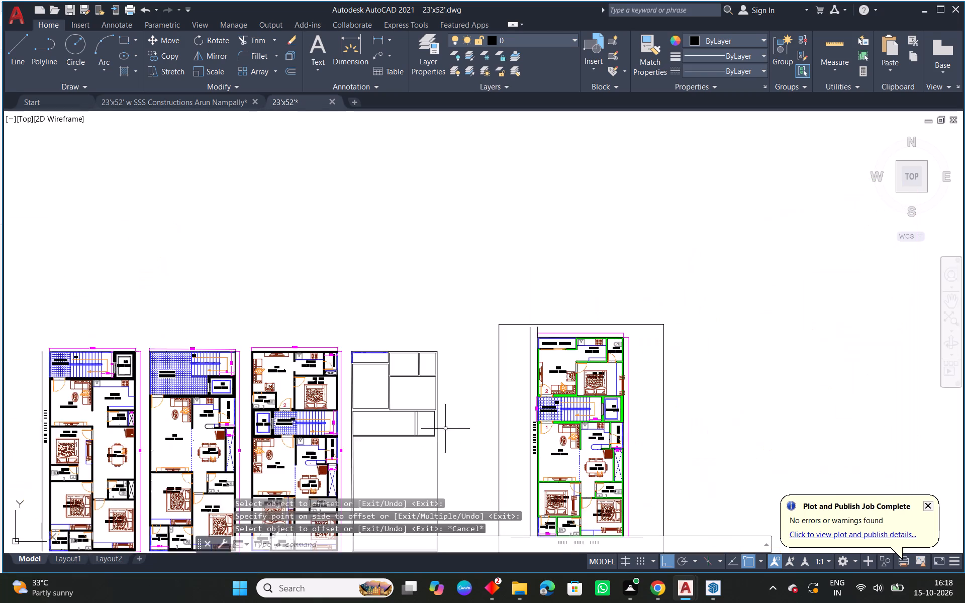
scroll(450, 453, up, 2)
middle_drag(453, 444, 611, 382)
scroll(596, 368, down, 1)
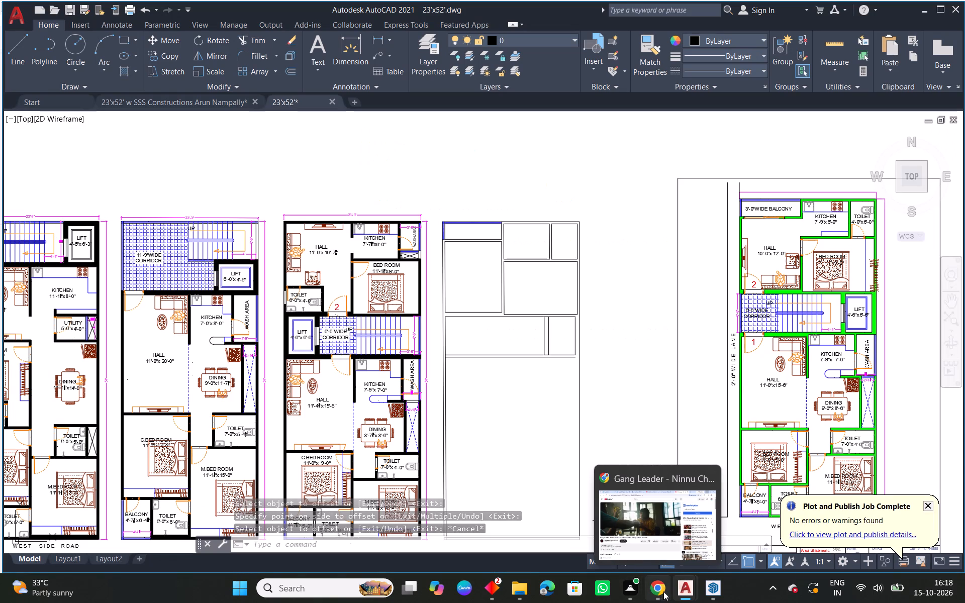
middle_drag(552, 408, 516, 406)
key(Escape)
scroll(502, 386, up, 1)
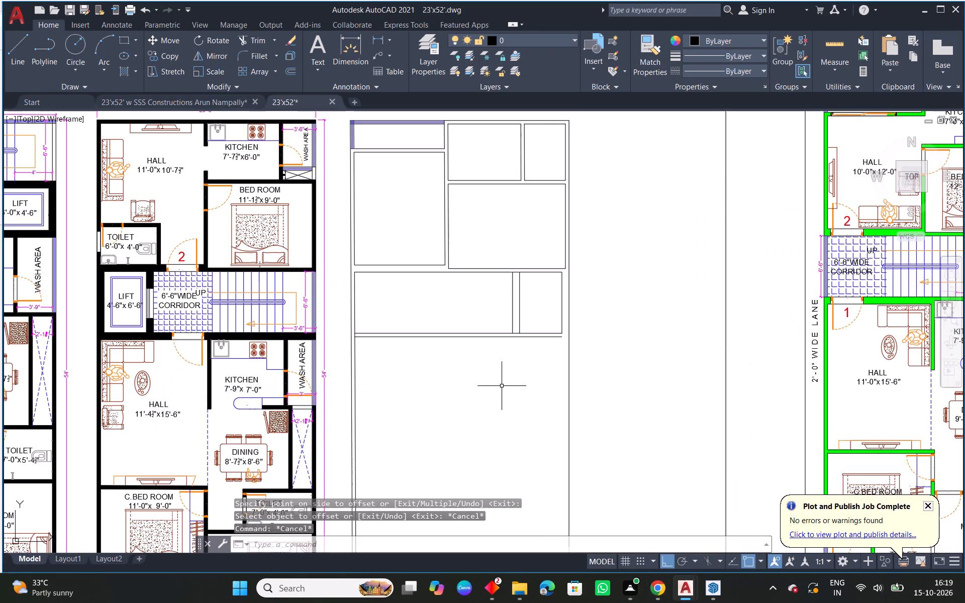
middle_drag(536, 391, 529, 410)
scroll(524, 414, down, 1)
scroll(524, 387, up, 2)
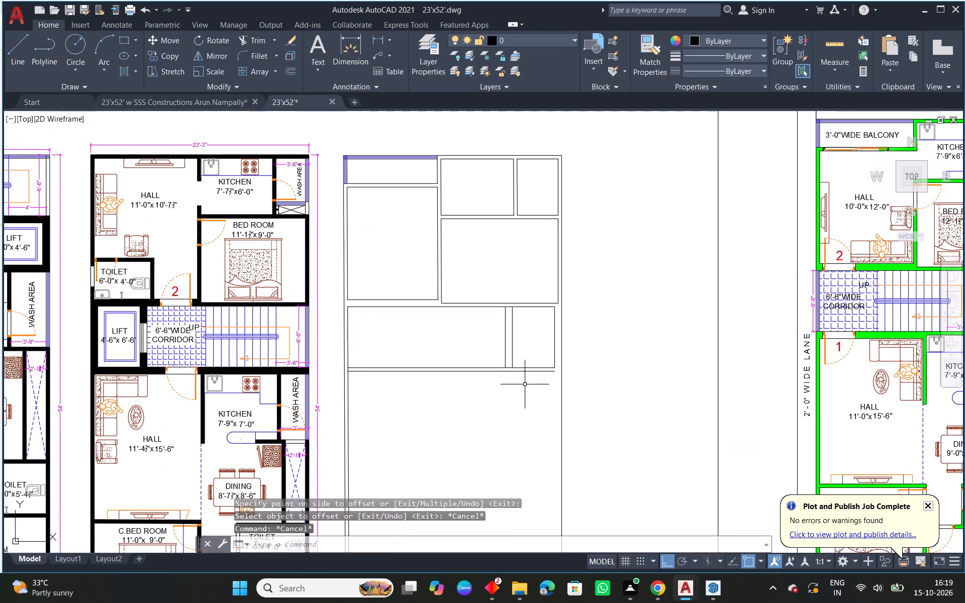
text(TR)
key(space)
key(space)
scroll(499, 359, up, 1)
click(499, 358)
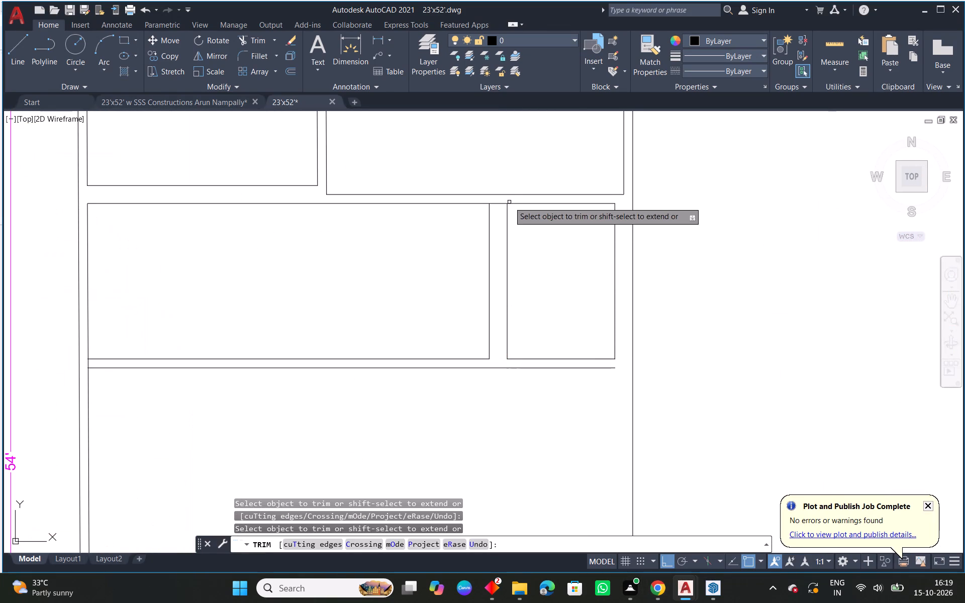
click(495, 204)
key(Escape)
scroll(583, 276, down, 2)
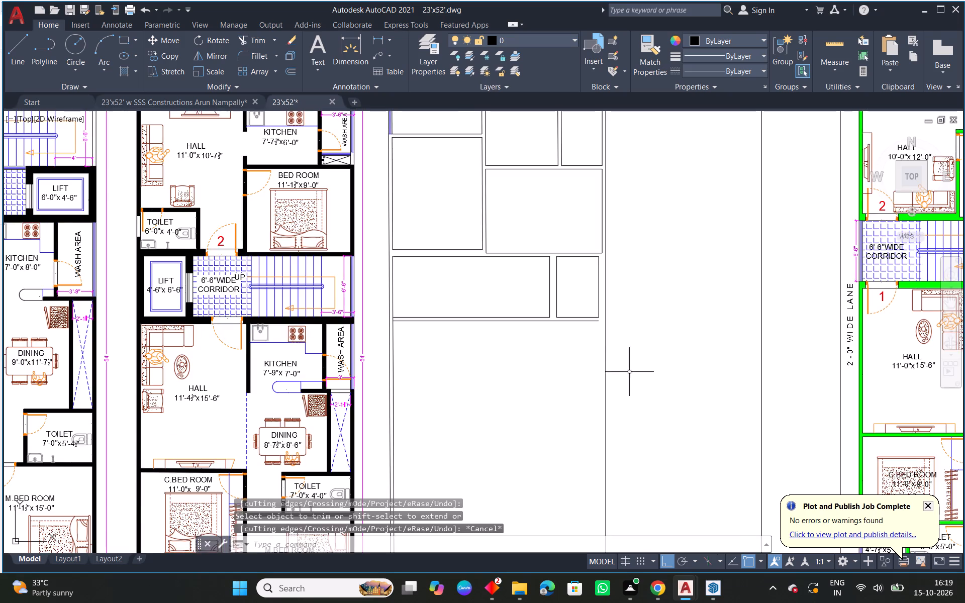
Offset the right outer wall's outer line 4.5 inches inward.
middle_drag(630, 372, 509, 366)
scroll(466, 358, down, 1)
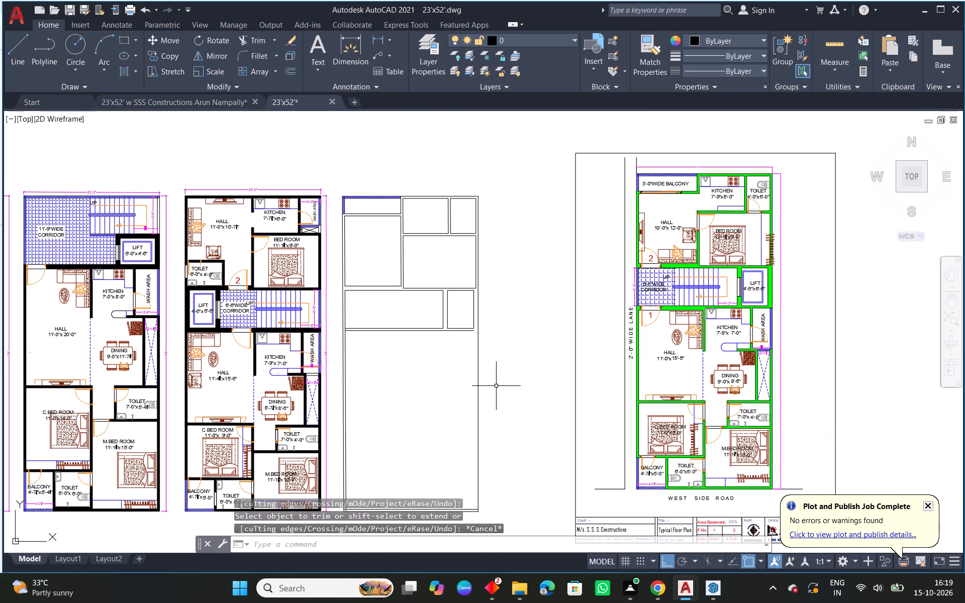
text(O 4.5)
key(space)
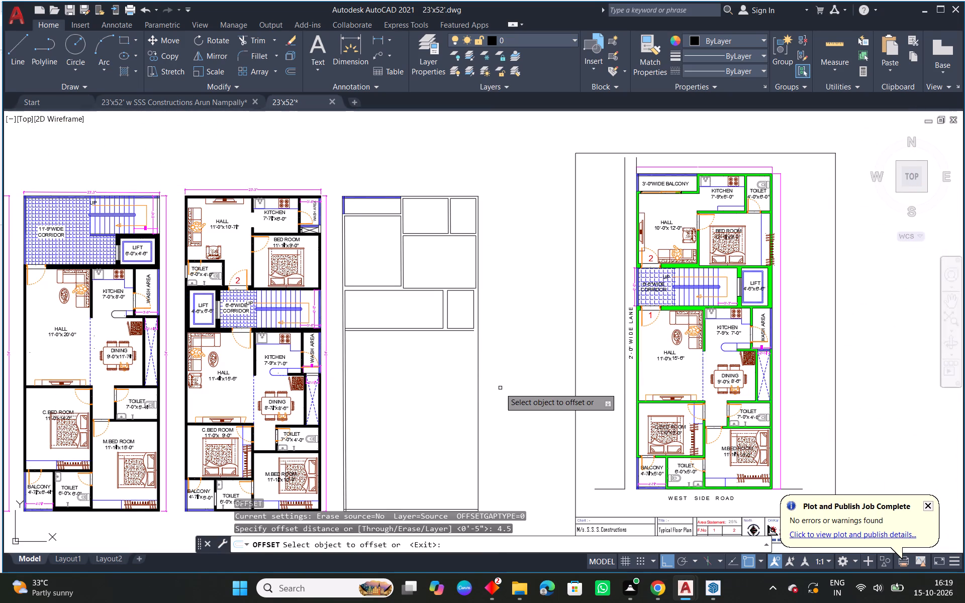
click(479, 397)
click(433, 412)
key(Escape)
Fillet the 4.5-inch inner line of the right wall with the horizontal line below the strip to close the corner.
scroll(482, 343, up, 3)
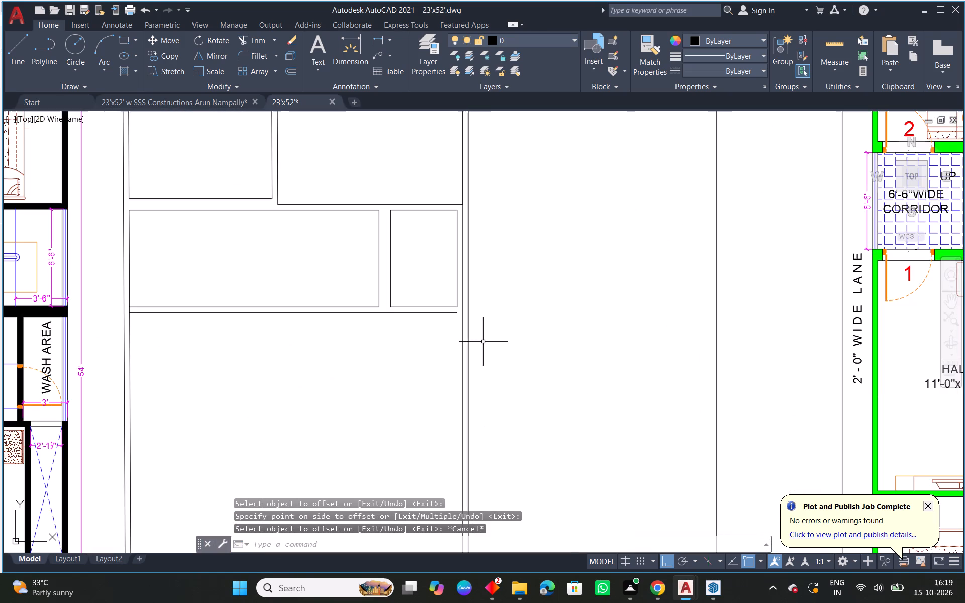
key(f)
key(space)
click(424, 295)
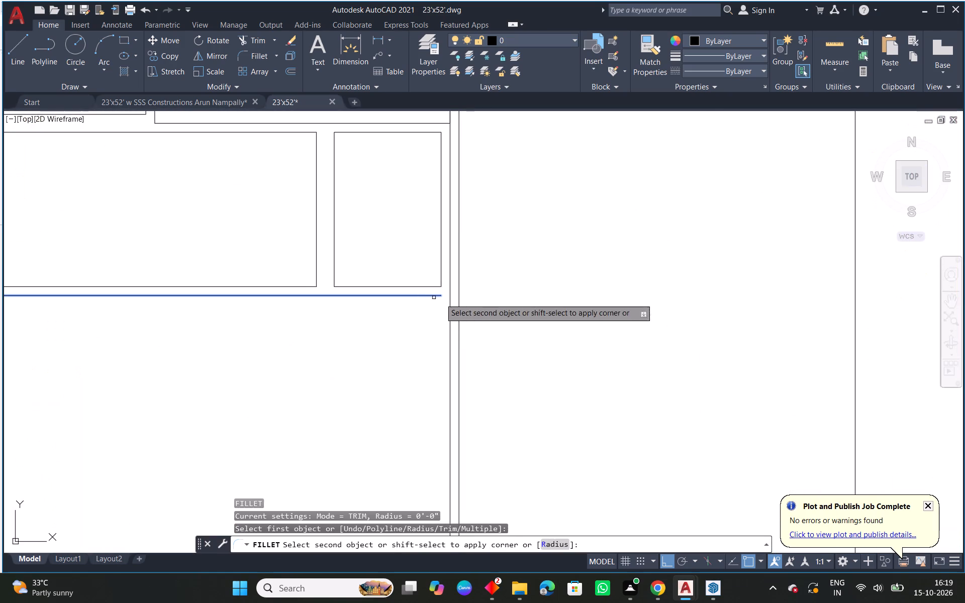
click(449, 303)
scroll(451, 330, down, 3)
middle_drag(425, 376, 474, 372)
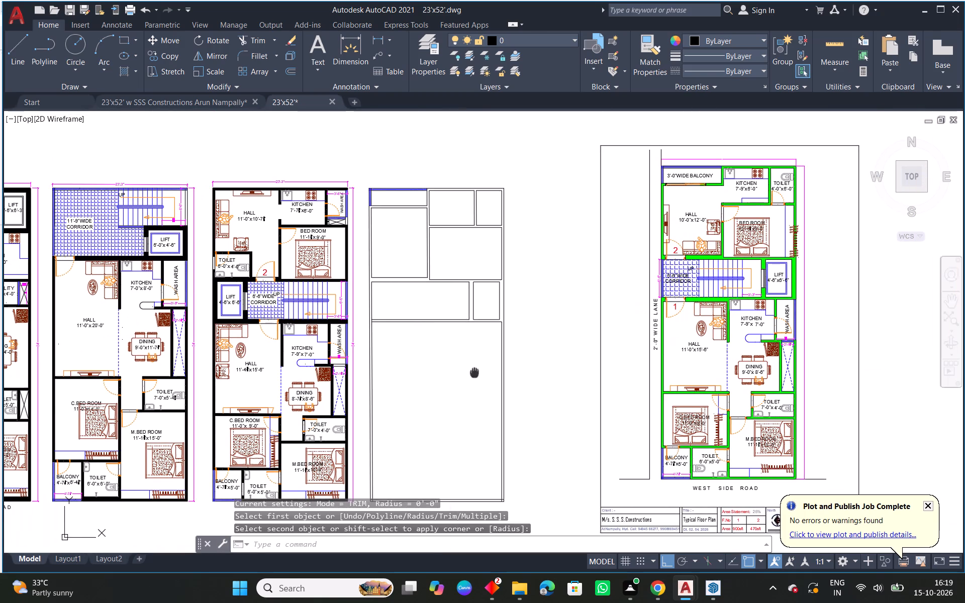
middle_drag(474, 372, 481, 371)
key(Escape)
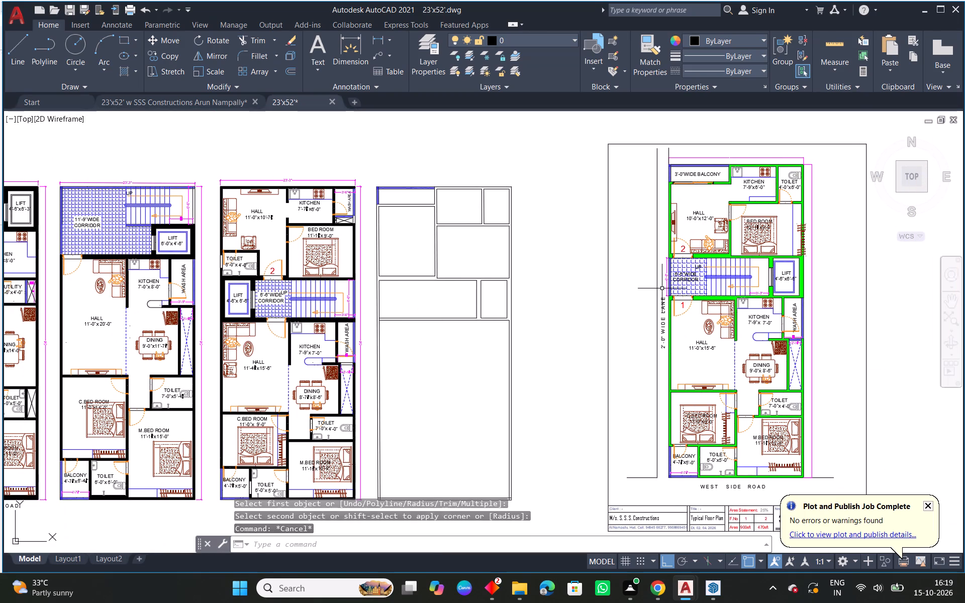
List the properties of the 9-inch partition's left vertical line to check its length.
scroll(522, 292, up, 1)
middle_drag(520, 303, 416, 310)
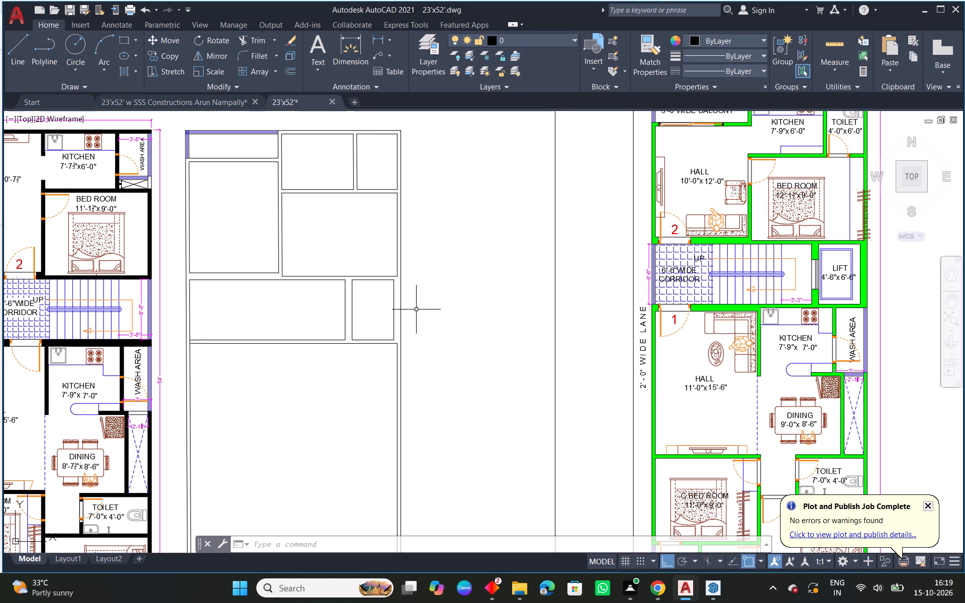
click(345, 305)
text(LI)
key(space)
click(451, 303)
key(Escape)
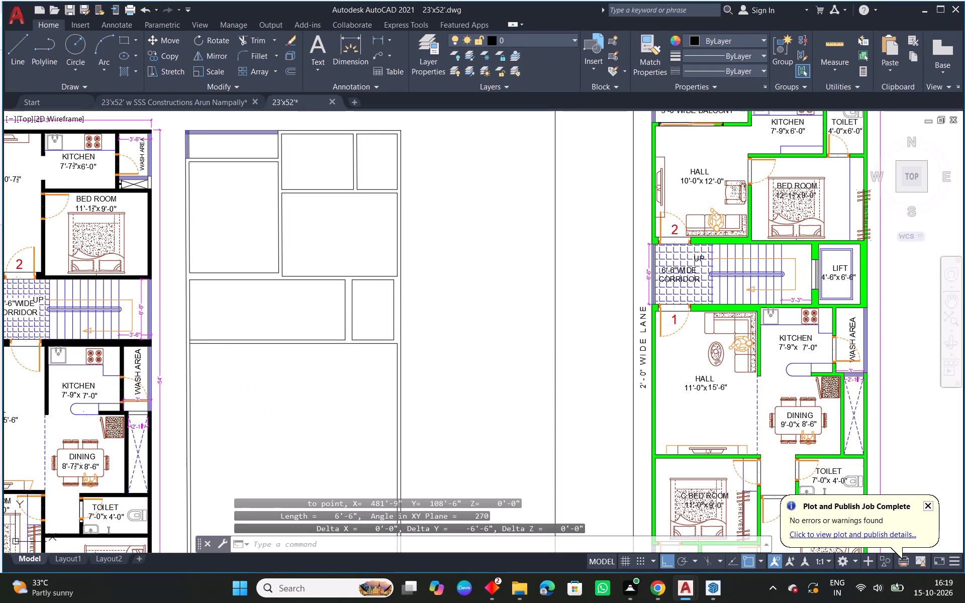
Offset the 9-inch partition's left line 3'-3" to the left, inside the strip.
middle_drag(333, 321, 440, 324)
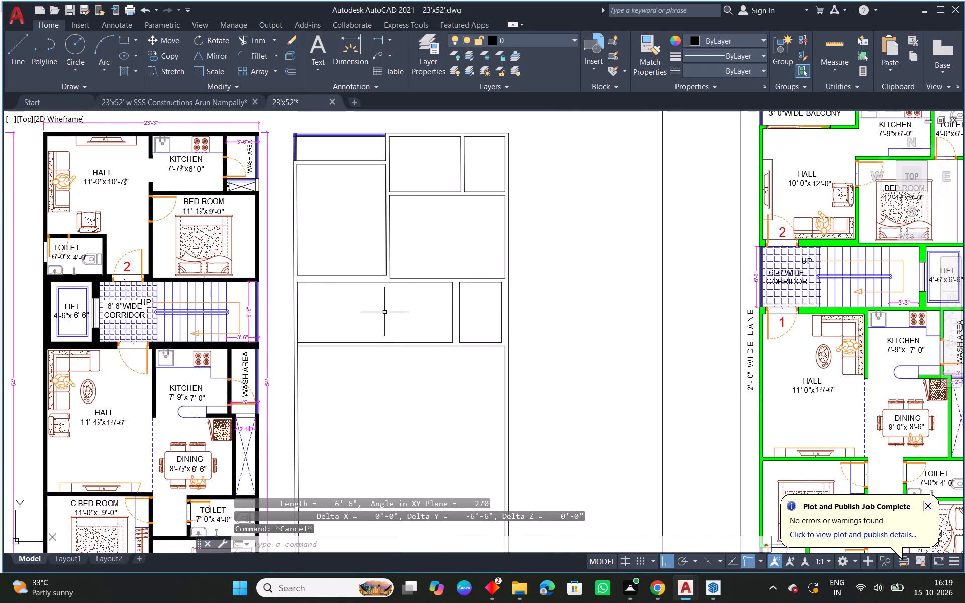
middle_drag(381, 312, 369, 330)
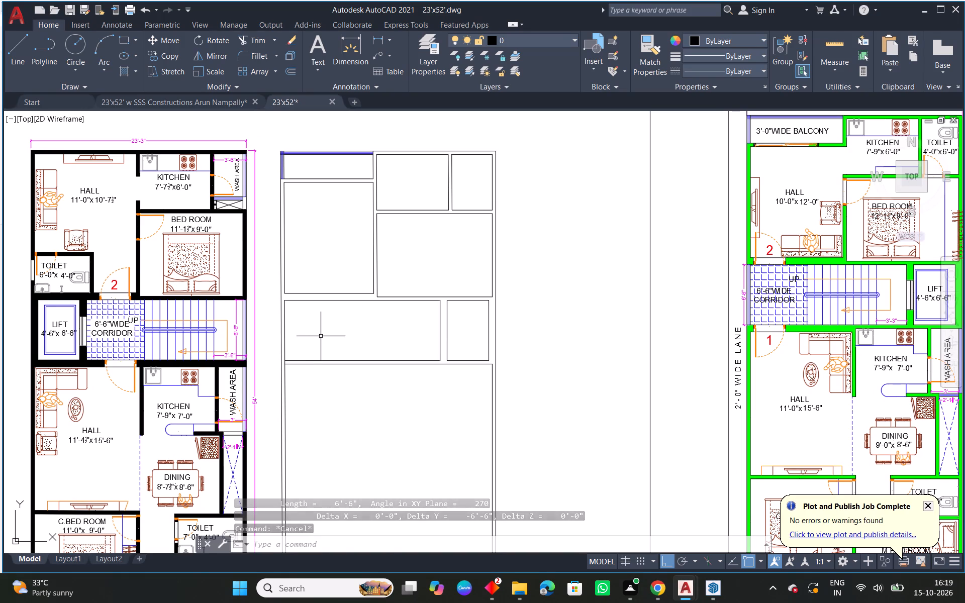
text(O 3'')
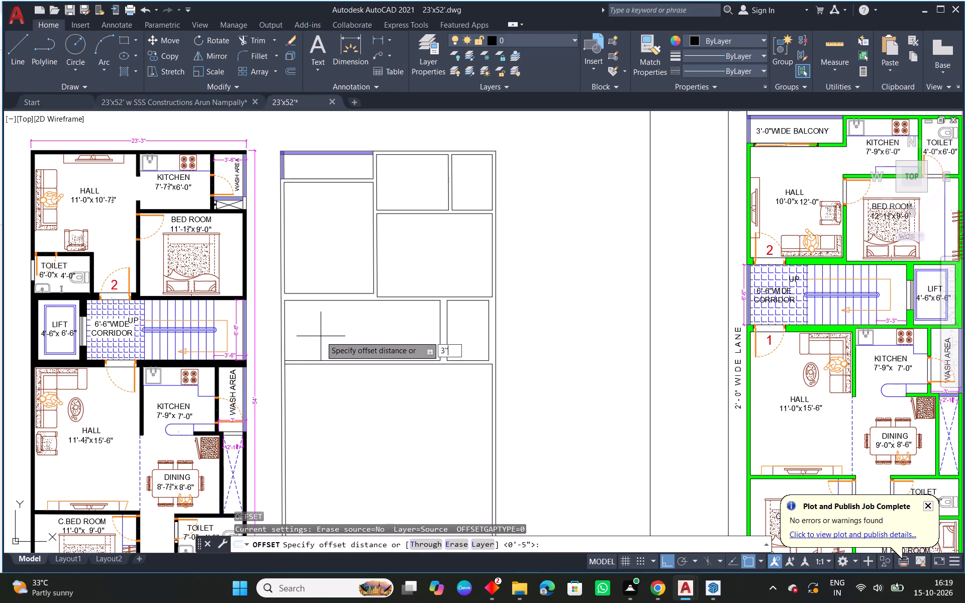
key(BackSpace)
text(3")
key(Return)
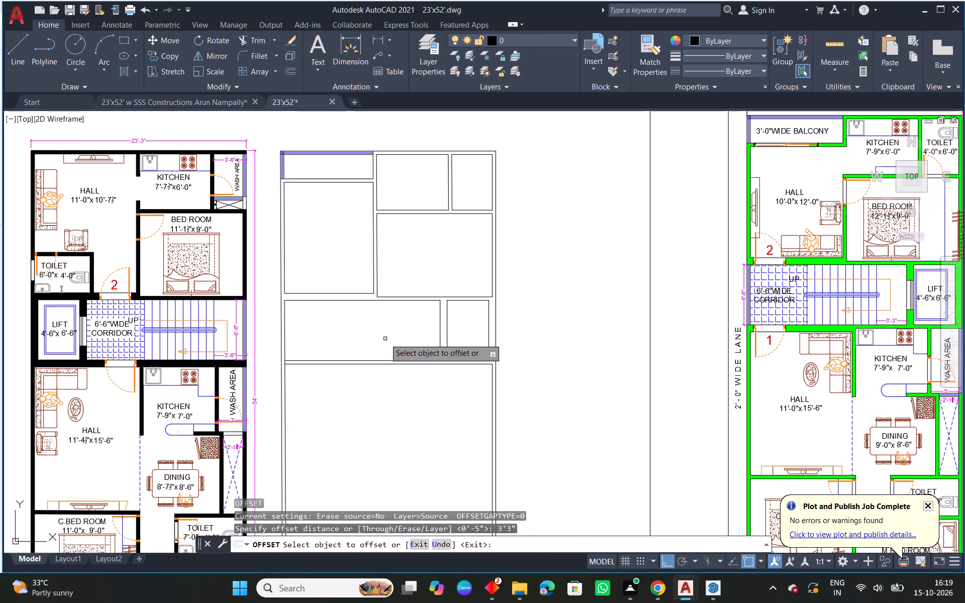
click(438, 338)
click(413, 338)
key(Escape)
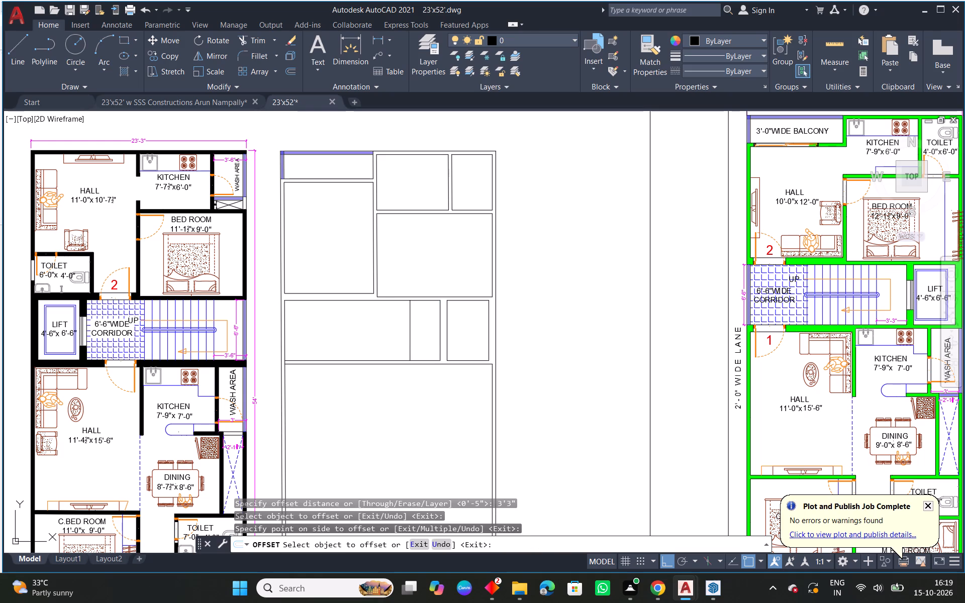
Draw a horizontal line leftward from the midpoint of the 3'-3" offset line, partway across the strip.
text(L)
key(space)
click(411, 332)
click(329, 329)
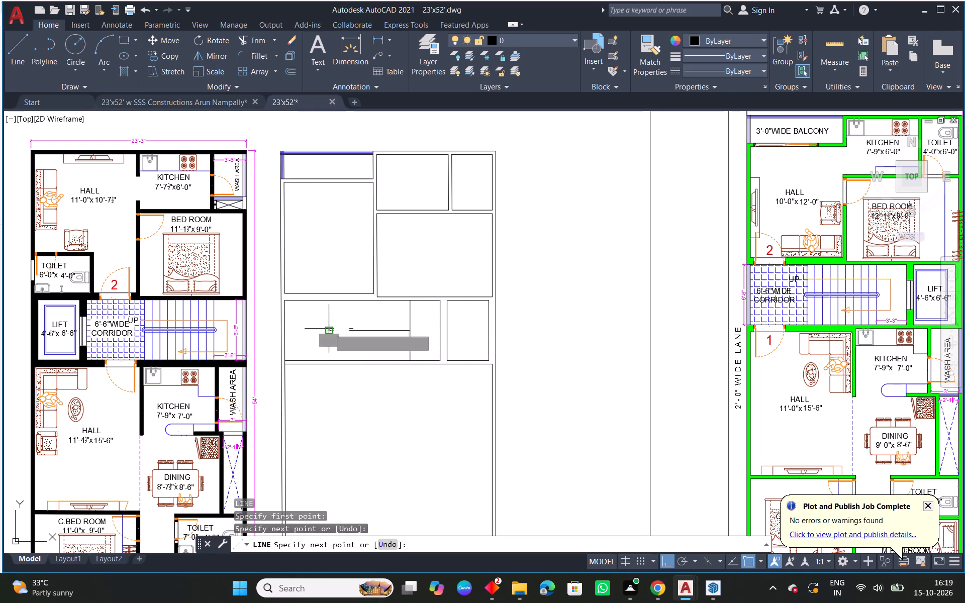
key(Escape)
Offset the 3'-3" line successively to the left at 10-inch spacing to make nine more stair tread lines.
text(O 10")
key(Return)
click(408, 346)
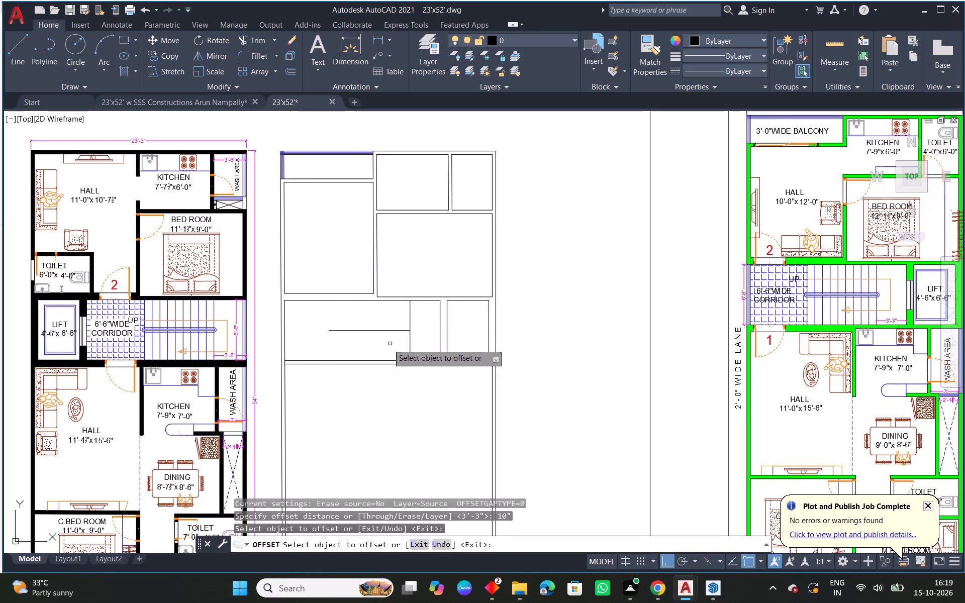
click(409, 339)
click(394, 338)
scroll(402, 338, up, 1)
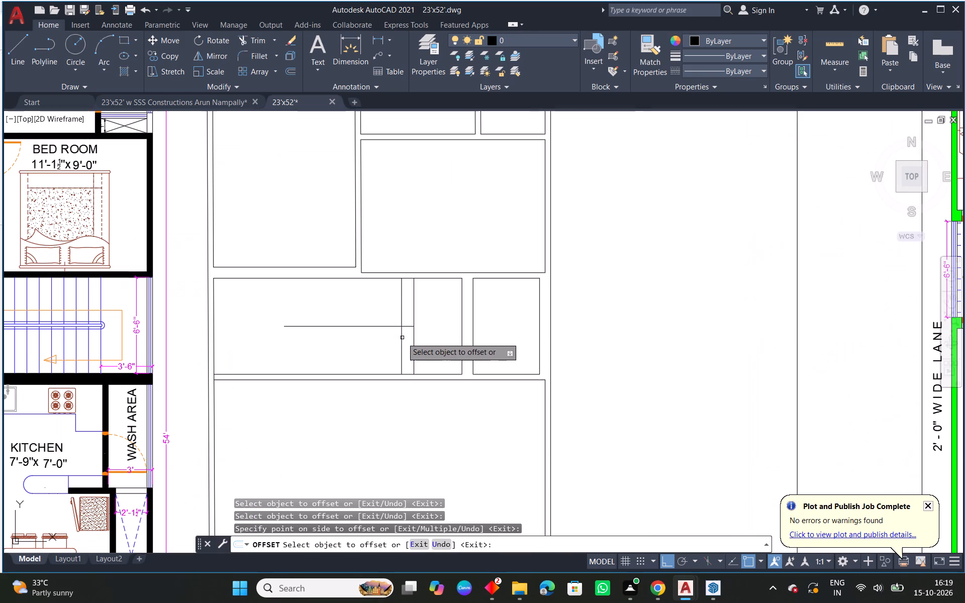
click(401, 338)
click(387, 338)
click(389, 339)
click(375, 343)
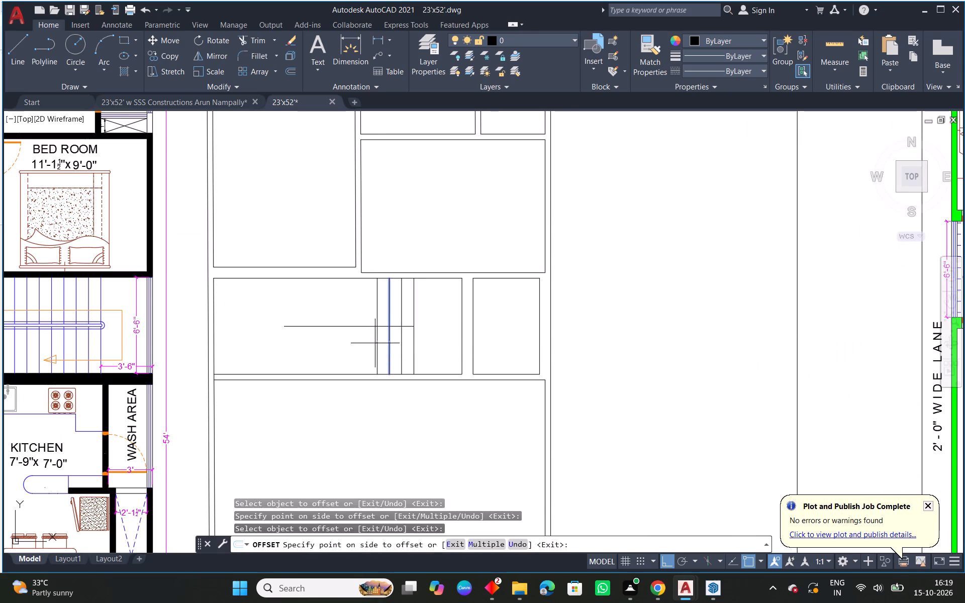
click(376, 343)
click(356, 343)
click(364, 342)
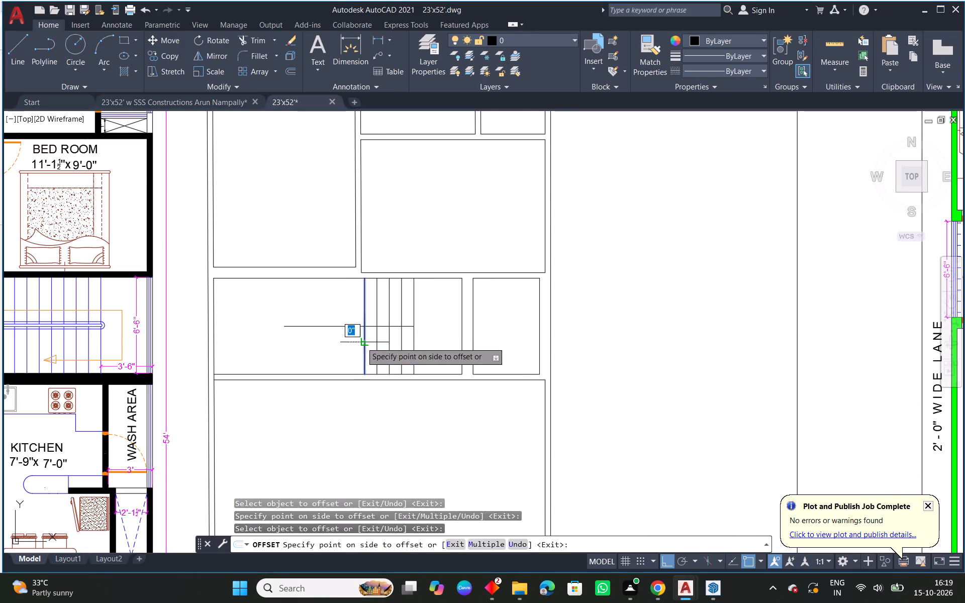
click(352, 342)
click(352, 342)
click(338, 343)
drag(340, 343, 333, 343)
click(311, 343)
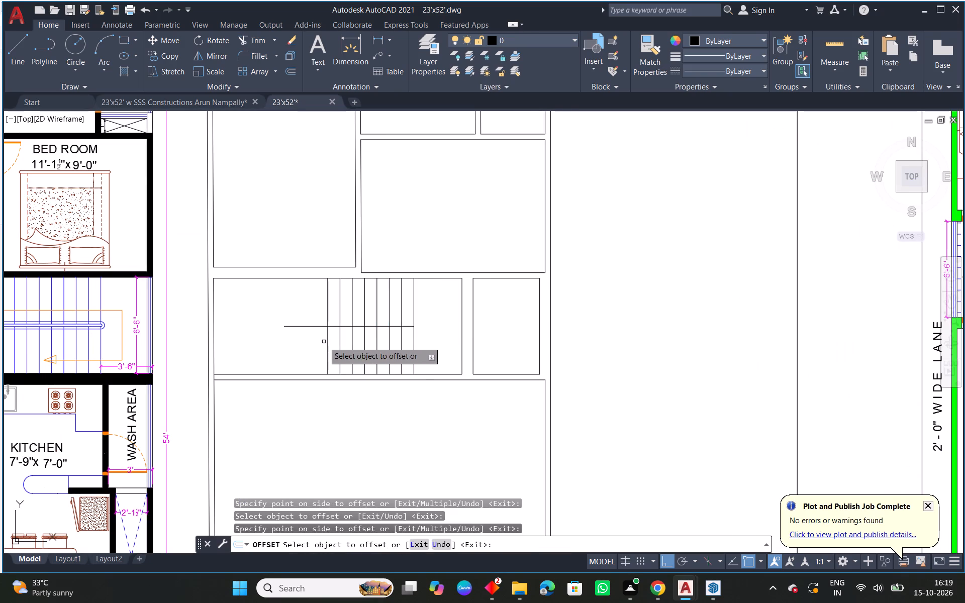
click(326, 341)
click(318, 341)
click(315, 341)
click(310, 342)
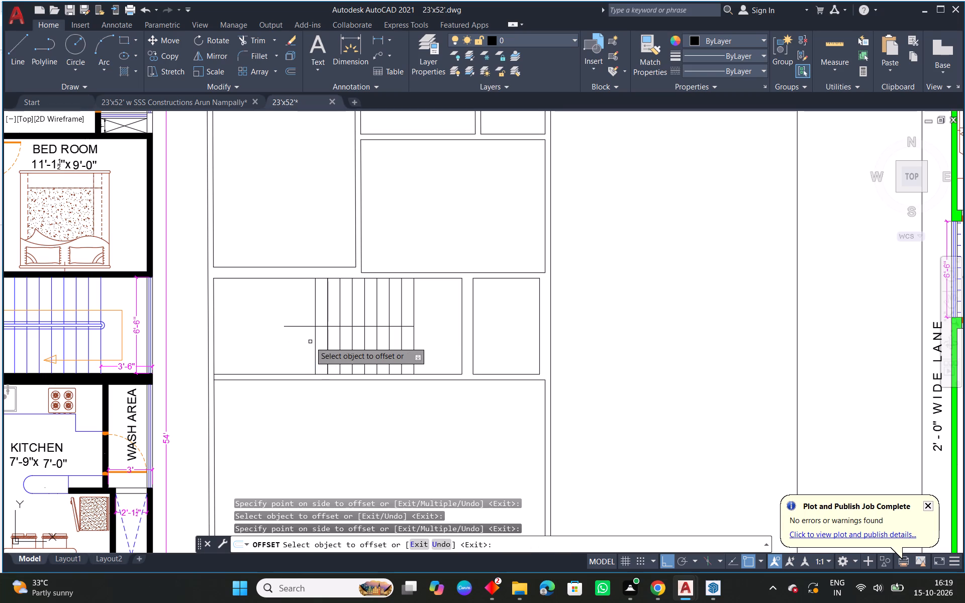
drag(313, 342, 299, 341)
click(315, 339)
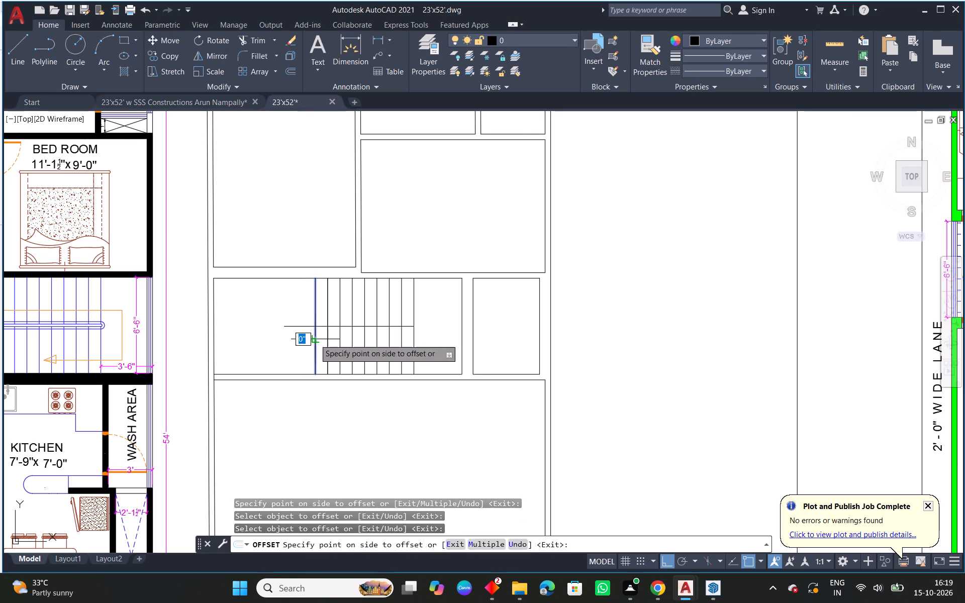
click(304, 340)
key(Escape)
Delete the duplicate line overlapping the third stair tread line from the left.
click(326, 340)
key(Delete)
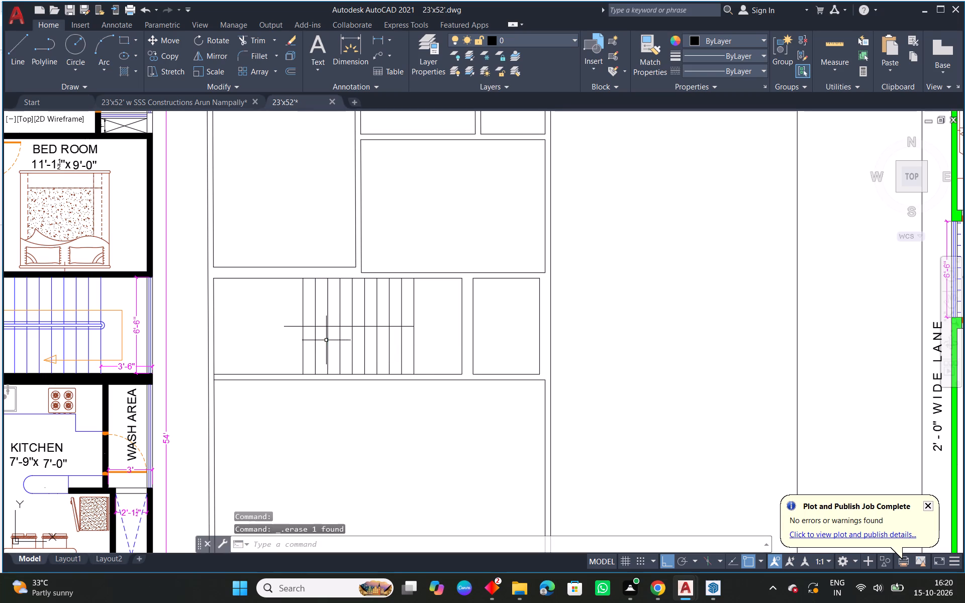
Trim the stair's horizontal middle line where it extends left beyond the leftmost tread line.
scroll(257, 340, up, 1)
key(Escape)
key(t)
key(r)
key(space)
key(space)
drag(323, 306, 317, 331)
key(Escape)
Offset the stair's horizontal middle line 1 inch to both sides, below and above.
text(O 1")
key(Return)
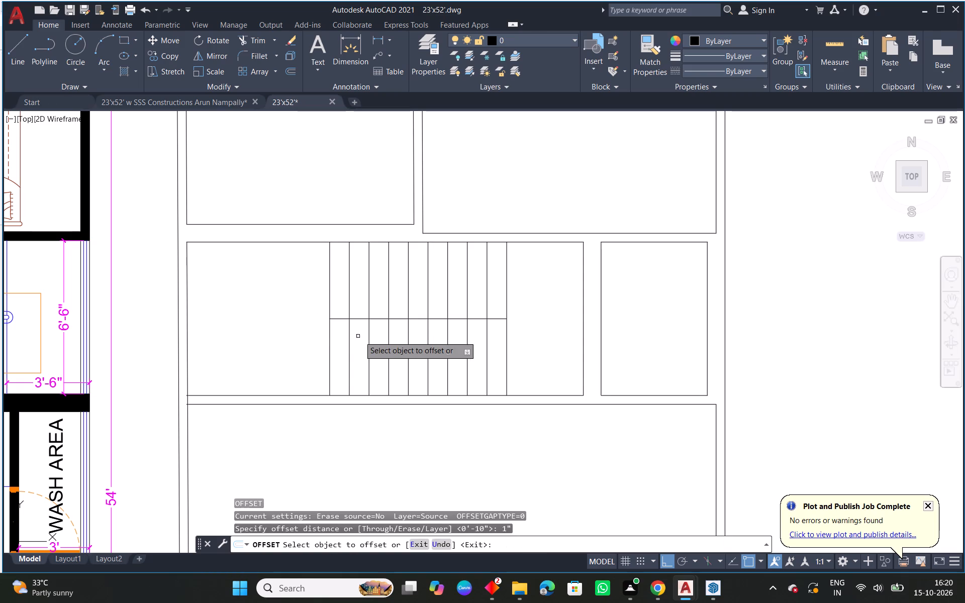
drag(339, 320, 338, 327)
click(329, 363)
scroll(342, 318, up, 3)
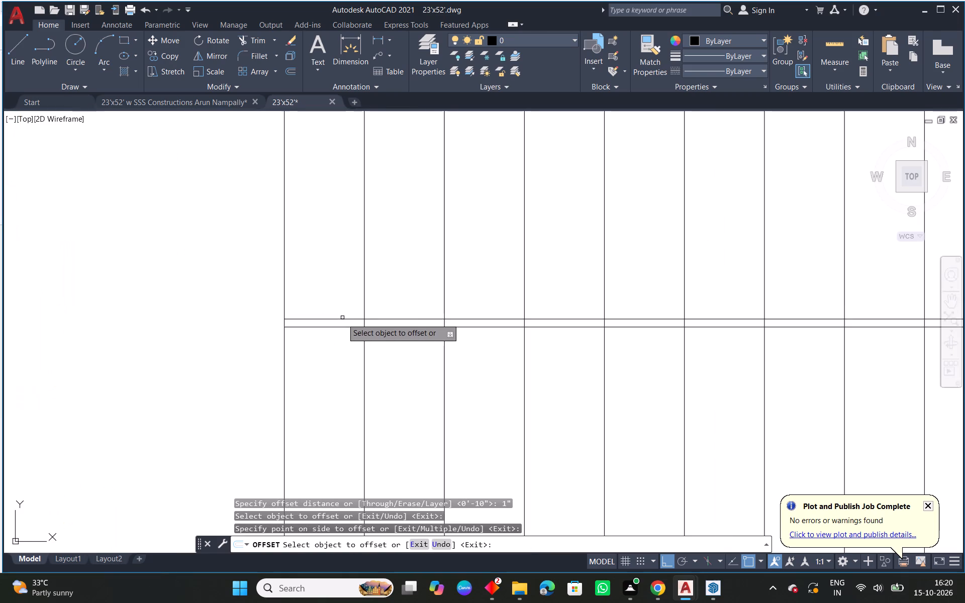
click(337, 317)
click(336, 294)
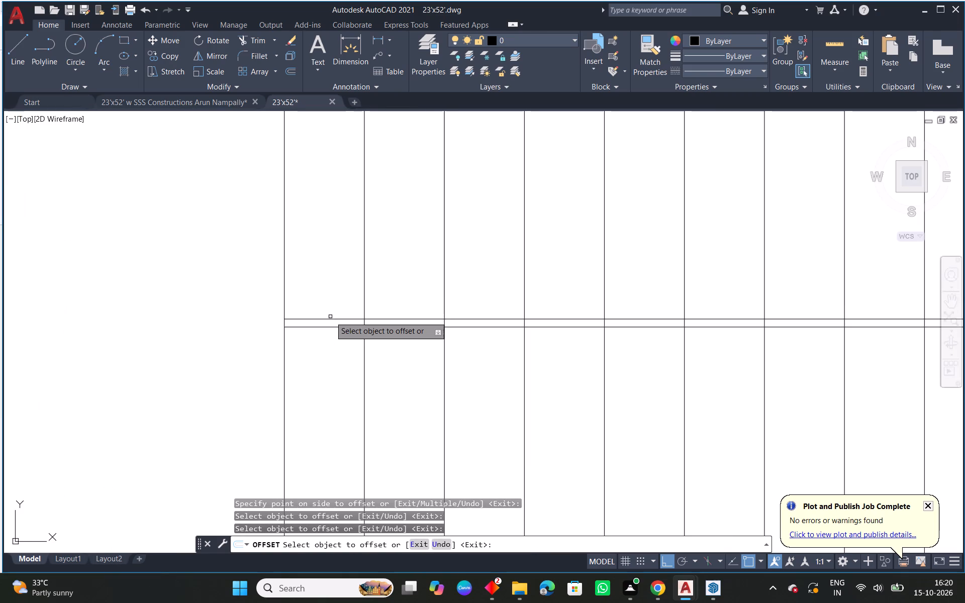
click(330, 318)
click(327, 298)
right_click(327, 298)
click(356, 303)
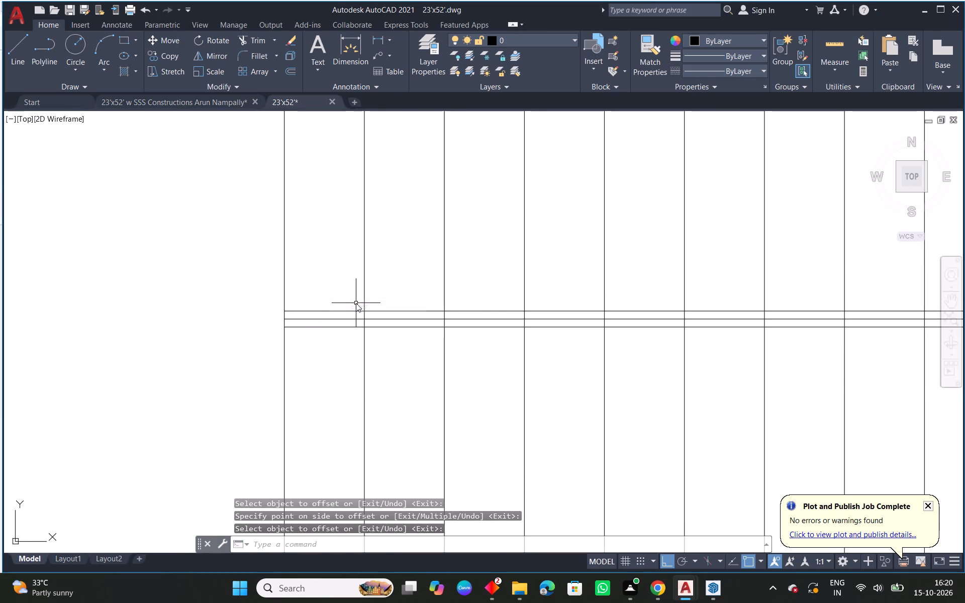
Offset the two new handrail lines a further 2 inches outward, one downward and one upward.
text(O 2")
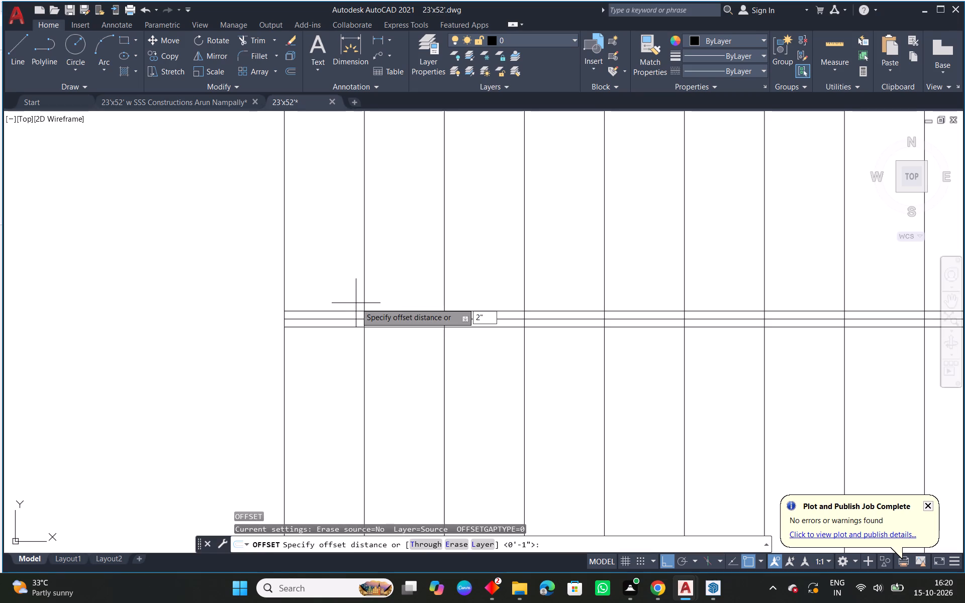
key(Return)
click(349, 328)
click(334, 366)
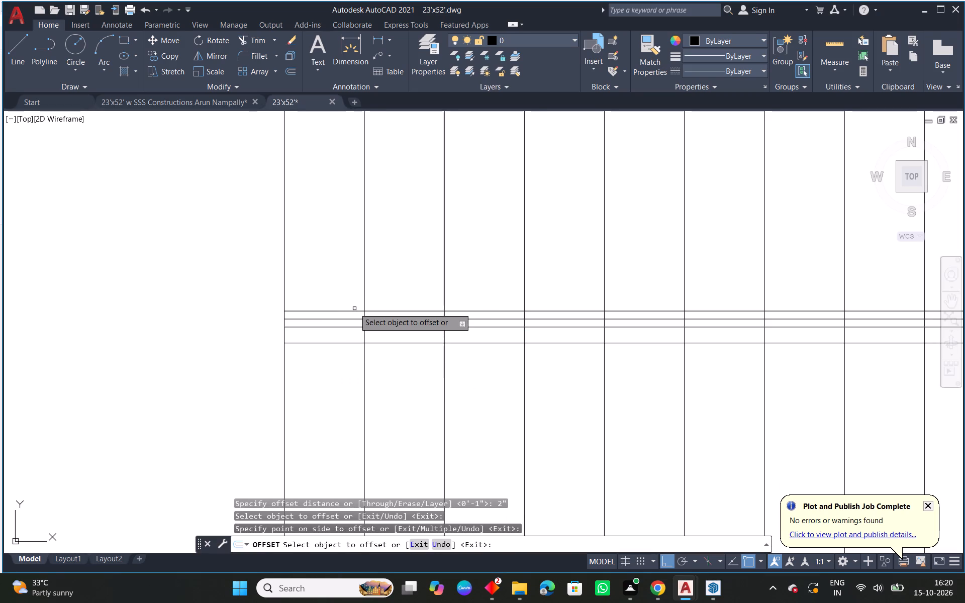
click(354, 309)
click(352, 312)
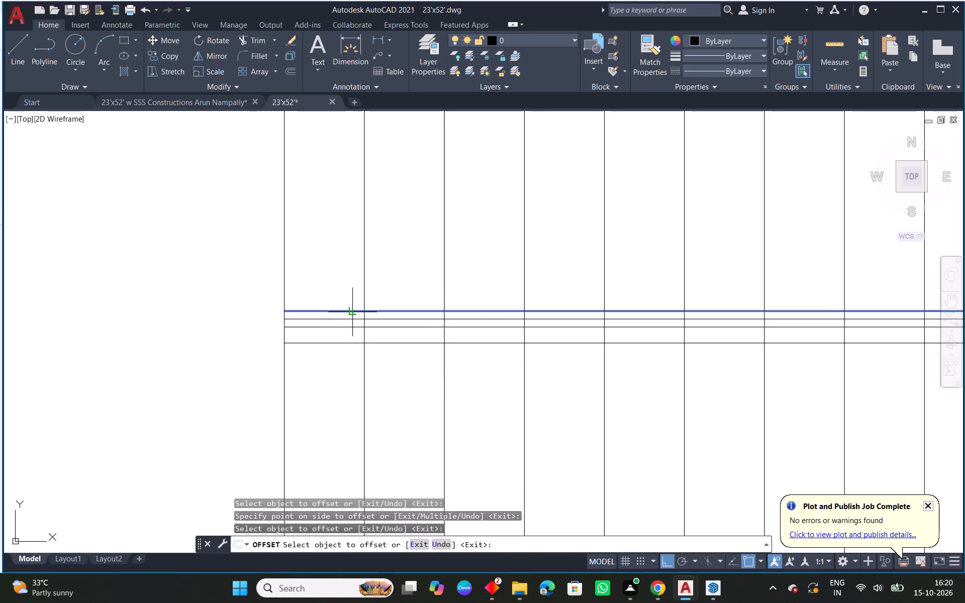
click(354, 291)
right_click(356, 291)
click(388, 297)
Delete the original centre line between the stair's handrail lines.
click(371, 317)
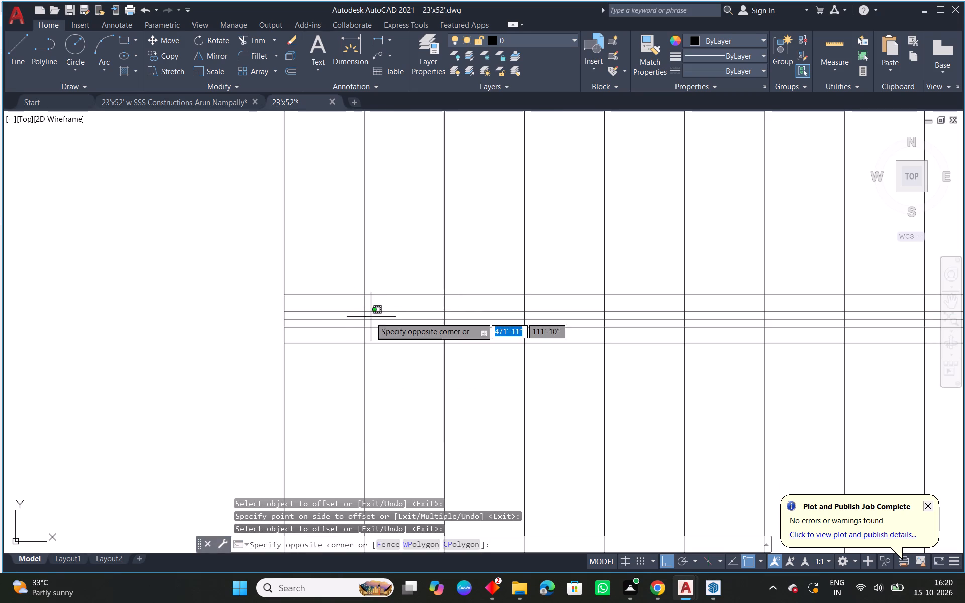
click(369, 320)
key(Delete)
key(Escape)
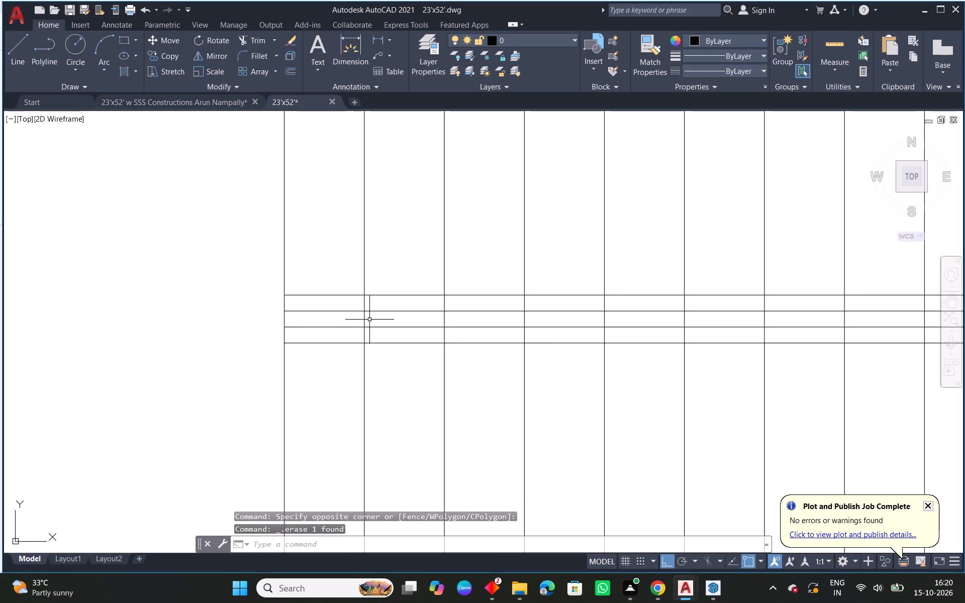
Fillet the inner and outer handrail line pairs into rounded ends at the leftmost stair tread.
text(F)
key(space)
click(344, 328)
click(334, 311)
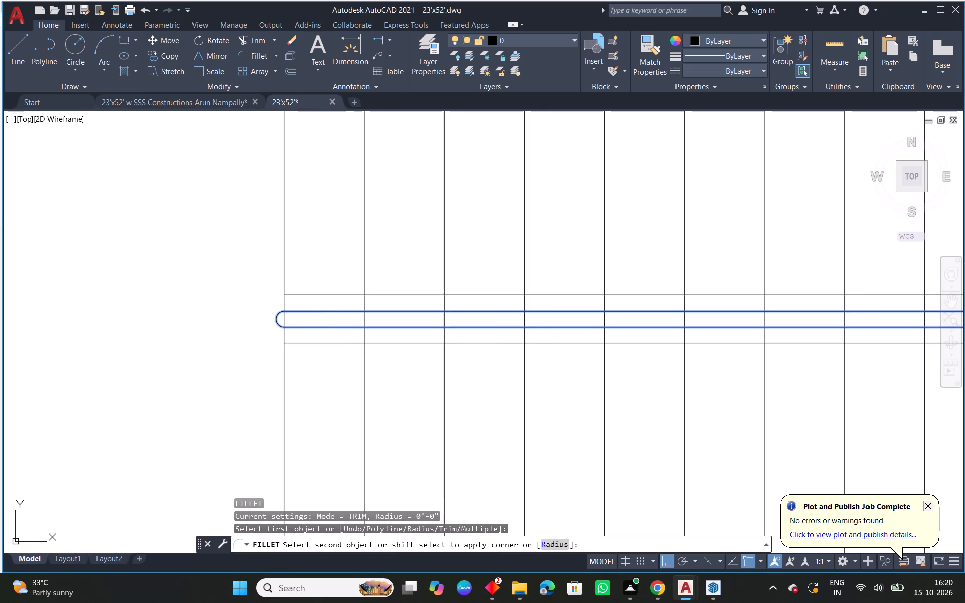
right_click(333, 311)
click(362, 317)
click(345, 343)
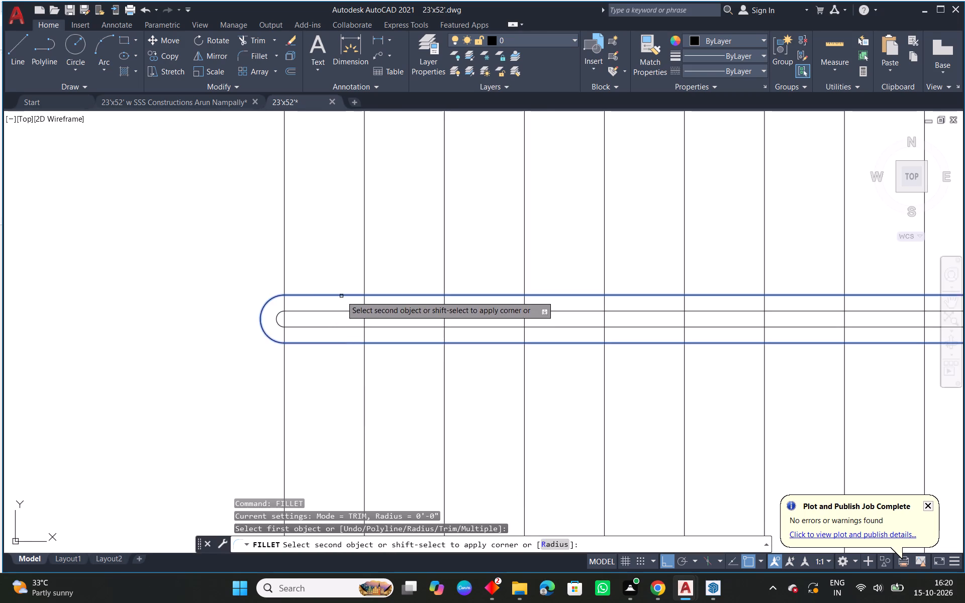
click(341, 296)
Fillet the inner and outer handrail line pairs into rounded ends at the rightmost stair tread.
scroll(346, 309, down, 4)
middle_drag(521, 353, 488, 351)
scroll(405, 313, up, 3)
right_click(456, 299)
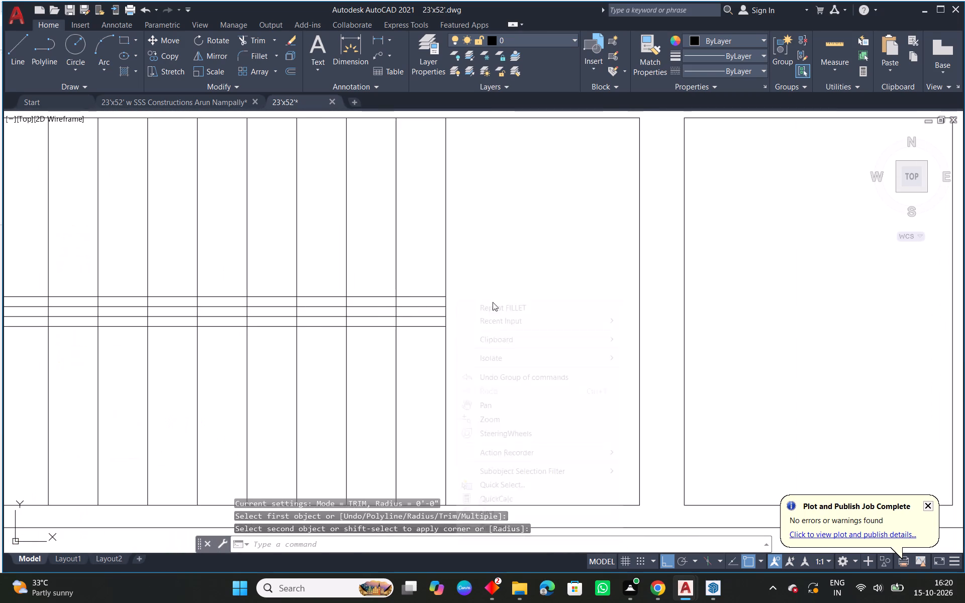
click(496, 303)
click(436, 317)
click(438, 307)
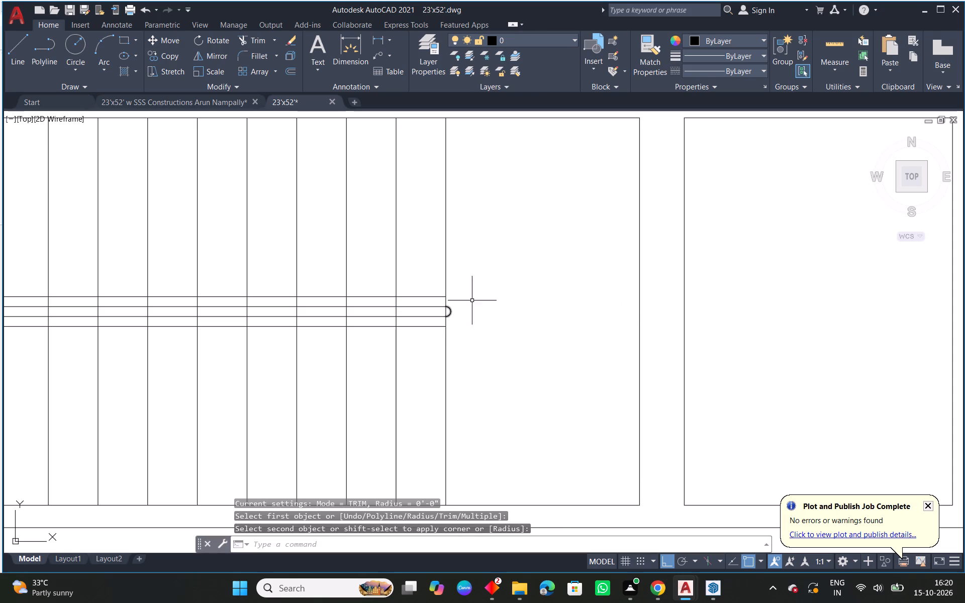
right_click(496, 296)
click(526, 302)
click(425, 328)
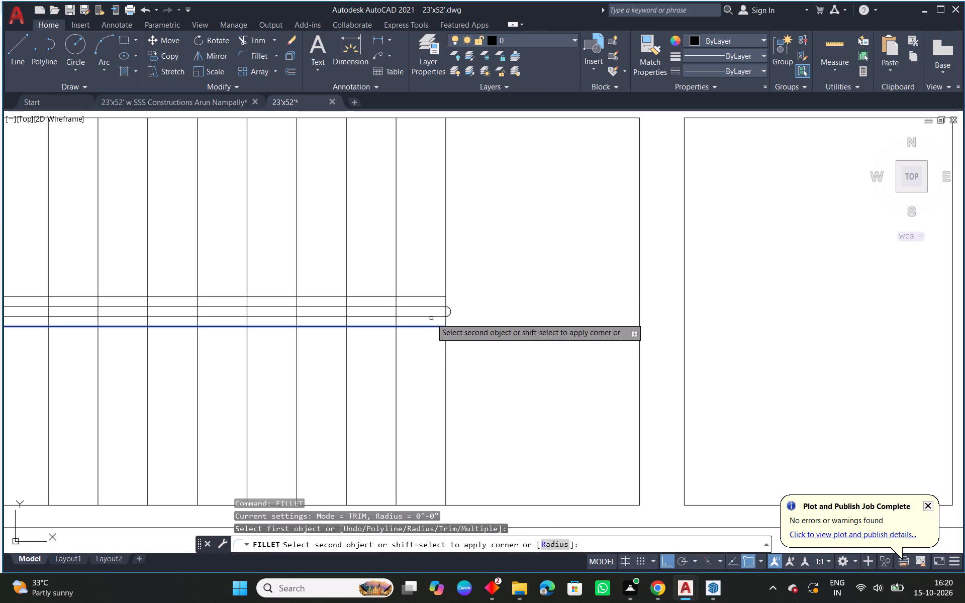
click(441, 295)
key(Escape)
Trim the tread lines inside the inner handrail loop using a fence along the whole stair.
scroll(442, 295, up, 2)
text(TR)
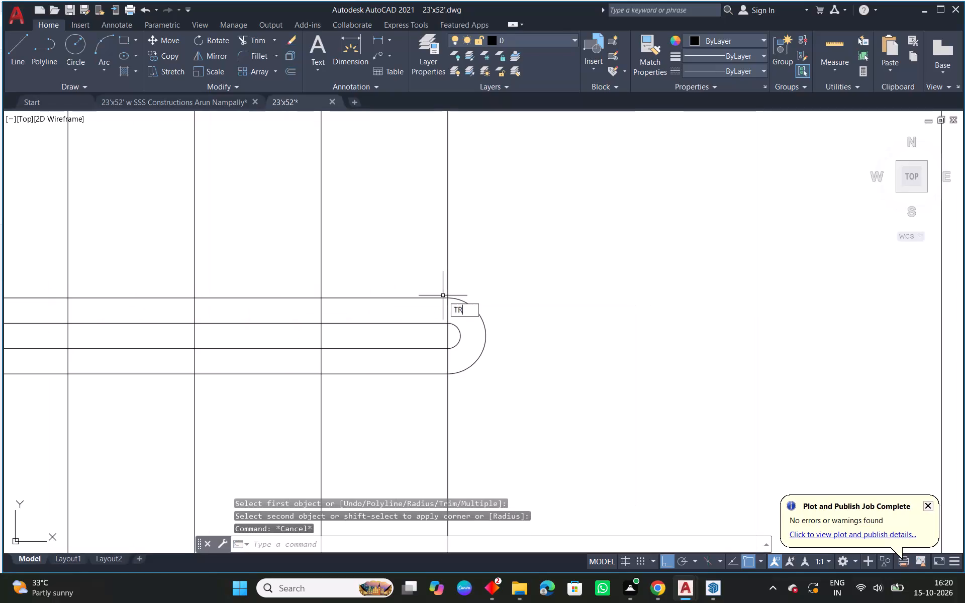
key(space)
key(space)
scroll(444, 329, up, 1)
click(455, 337)
scroll(239, 332, down, 2)
middle_drag(252, 333, 272, 333)
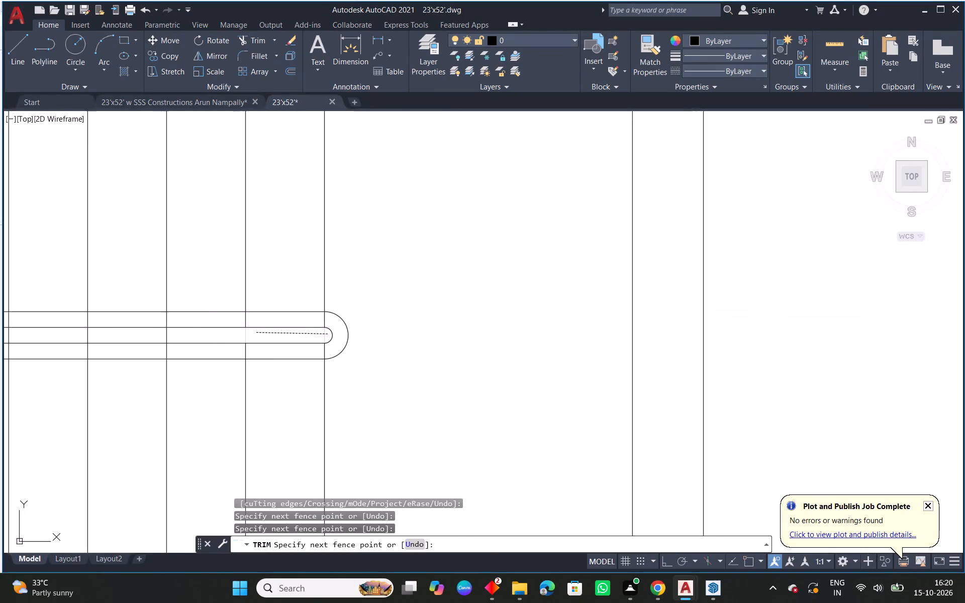
middle_drag(272, 333, 646, 336)
middle_drag(364, 337, 872, 356)
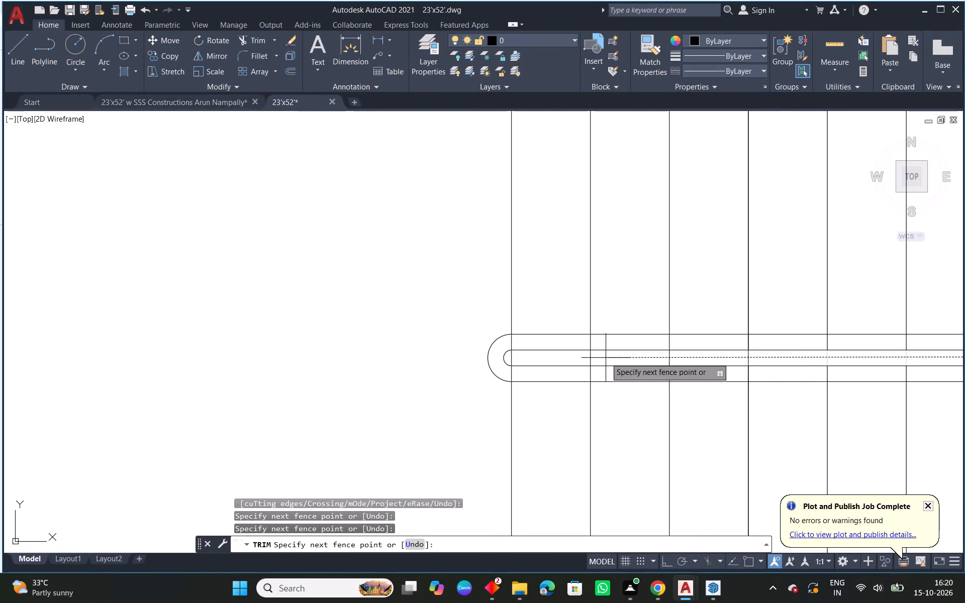
click(511, 359)
key(Escape)
Move the new stair's treads and handrail onto the blue layer.
scroll(601, 353, down, 3)
middle_drag(710, 377, 702, 377)
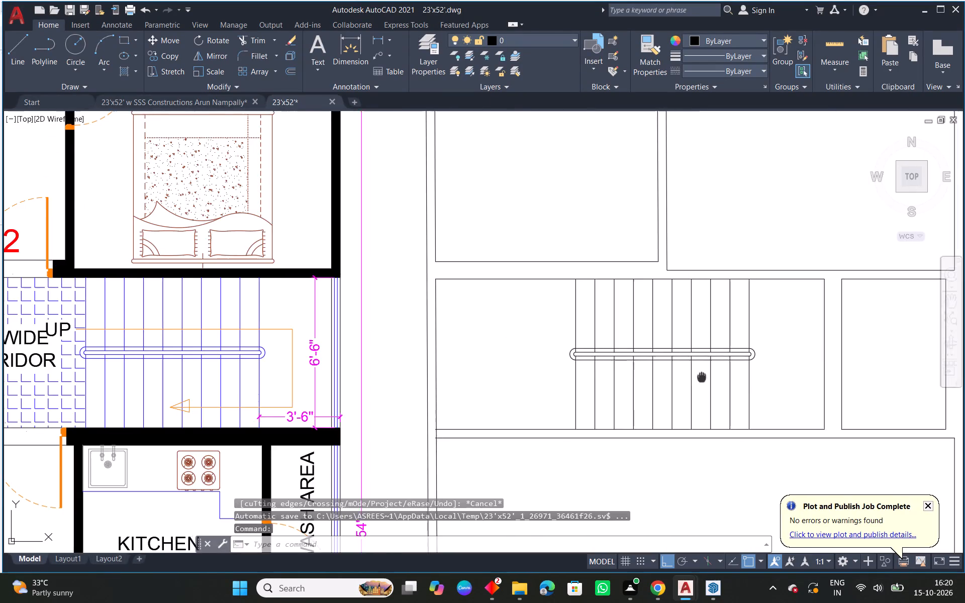
middle_drag(702, 377, 574, 356)
scroll(574, 356, down, 1)
click(623, 330)
click(475, 358)
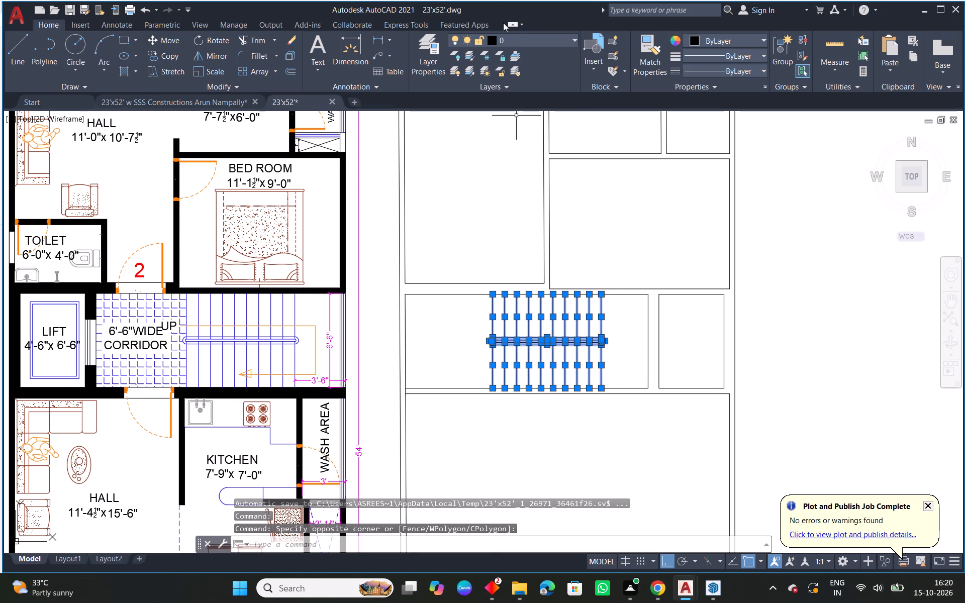
click(519, 36)
click(523, 113)
key(Escape)
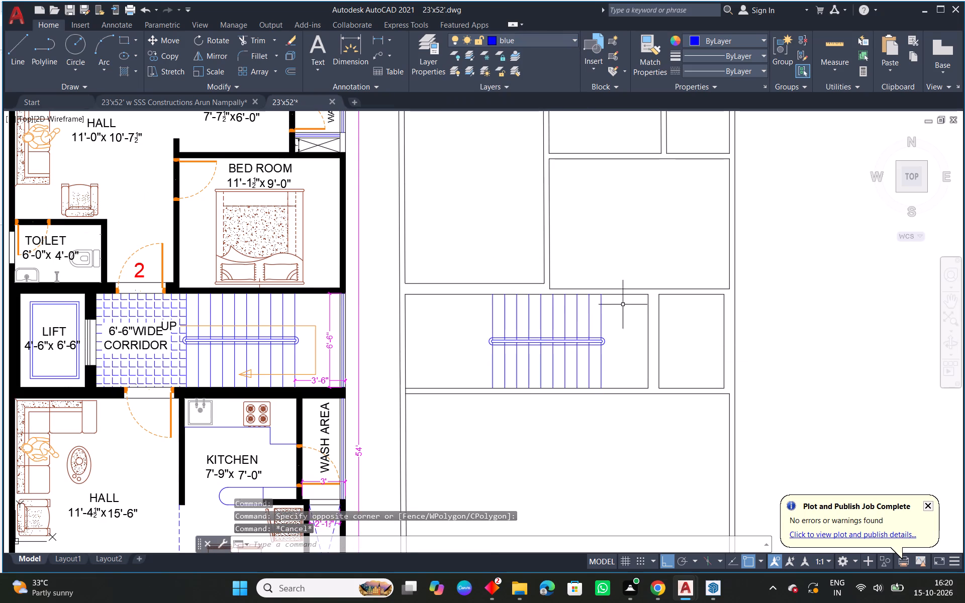
Copy the stair direction arrow, UP label and 6'-6" wide corridor text from the green-walled plan to the new stair.
scroll(627, 309, down, 2)
middle_drag(721, 341, 518, 315)
scroll(694, 274, up, 3)
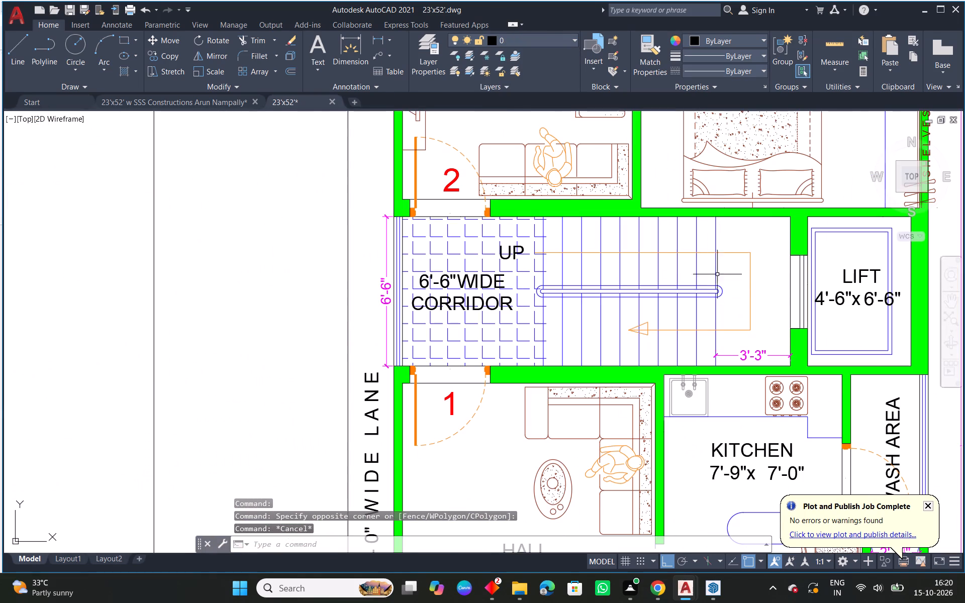
click(749, 270)
click(516, 252)
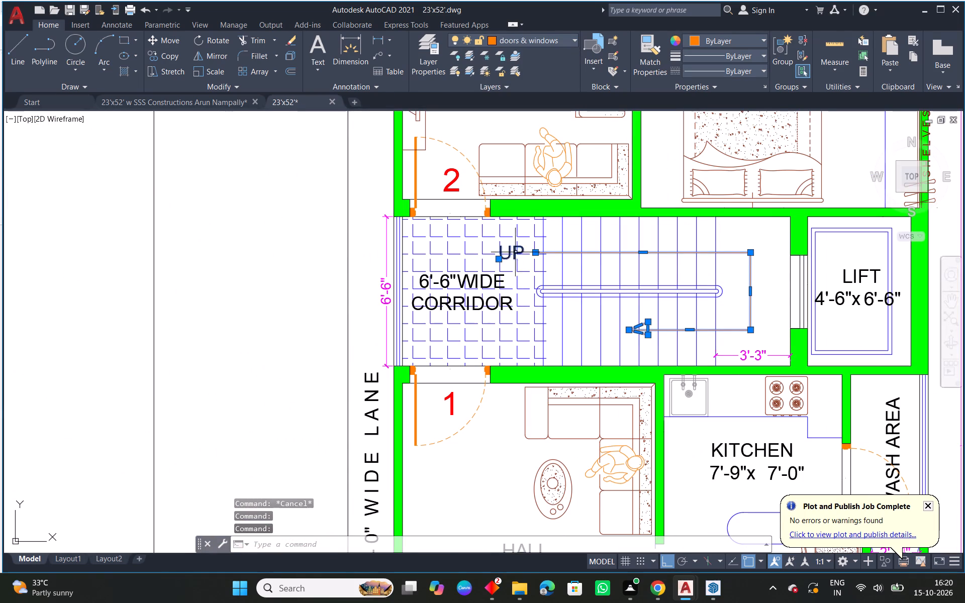
click(468, 284)
text(CO)
key(space)
click(751, 283)
scroll(653, 339, down, 3)
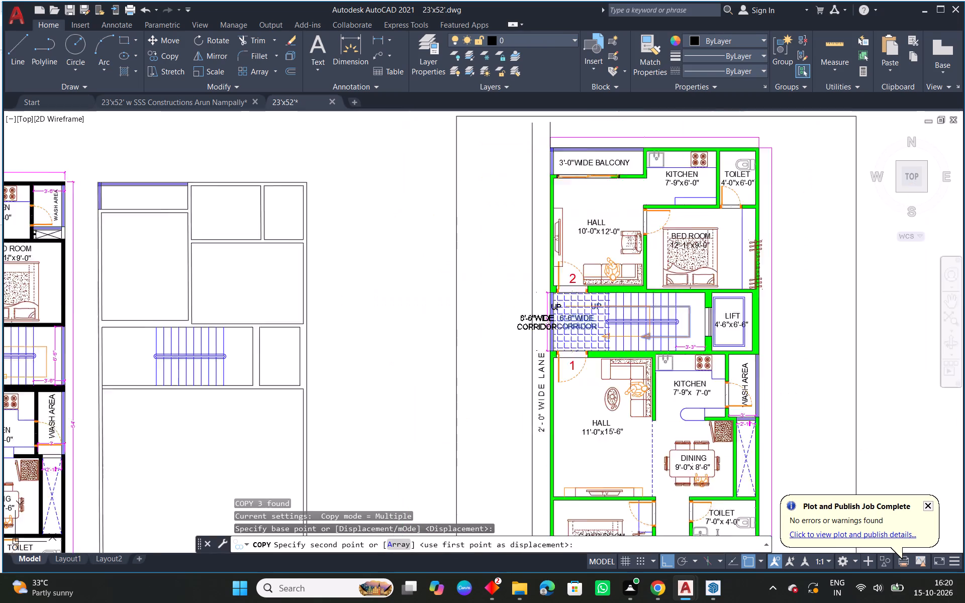
click(663, 559)
scroll(381, 358, up, 3)
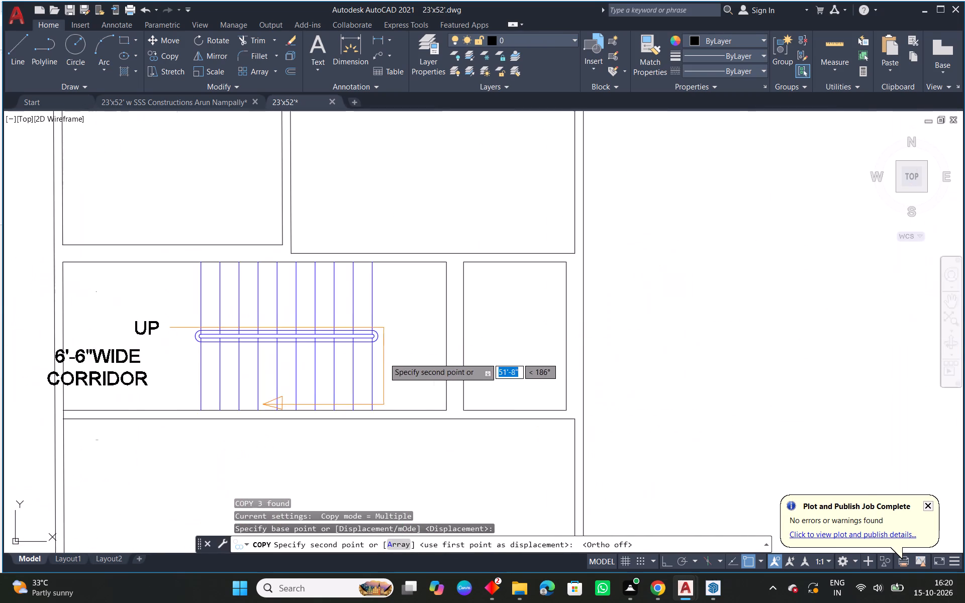
scroll(418, 345, up, 1)
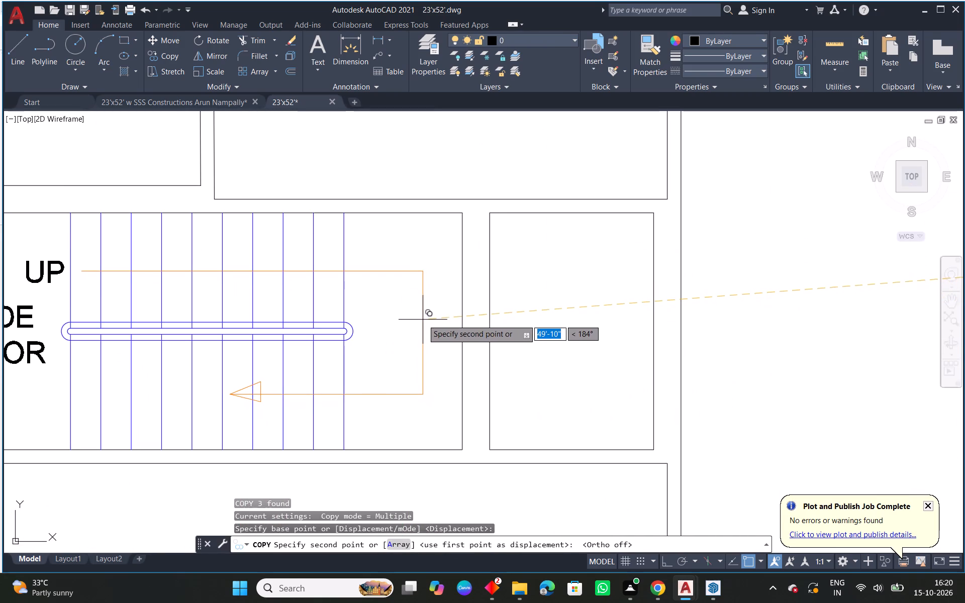
click(420, 316)
key(Escape)
Draw a rectangle about 3'-8" by 5'-8" inside the new plan's lift shaft.
scroll(486, 320, down, 2)
middle_drag(454, 348, 471, 345)
text(REC)
key(space)
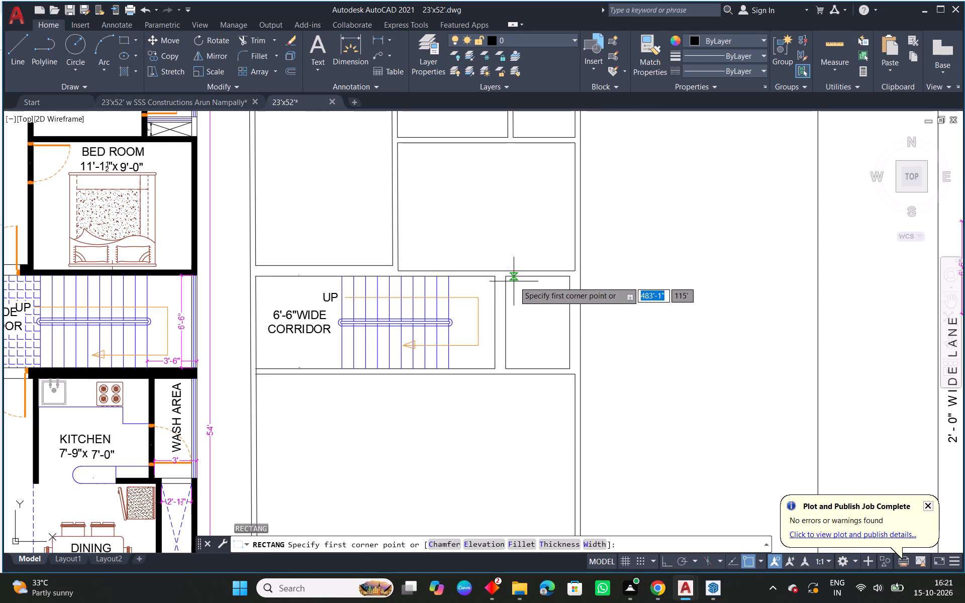
scroll(514, 281, up, 2)
click(506, 285)
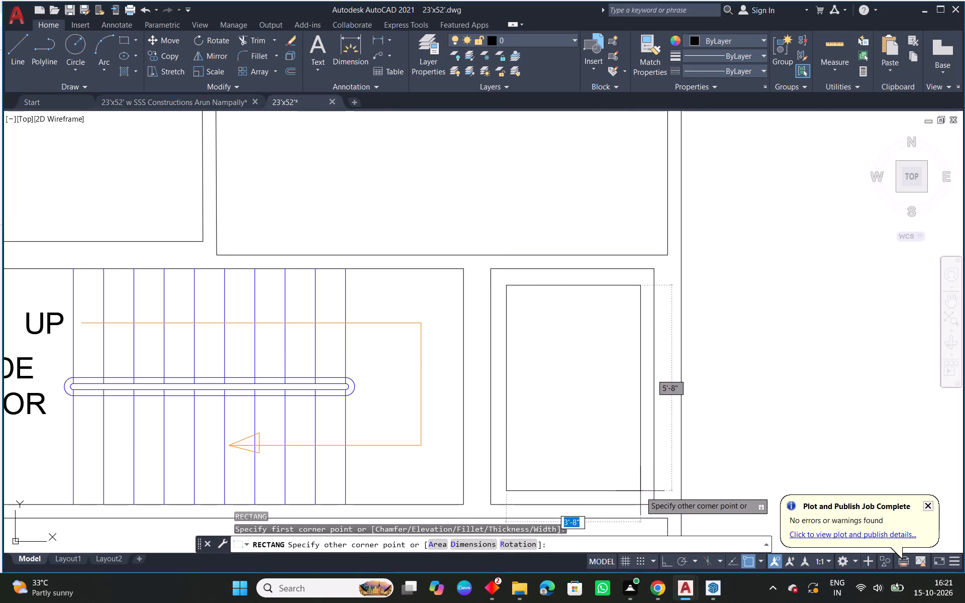
click(640, 491)
Offset the lift rectangle 2 inches inward.
click(639, 484)
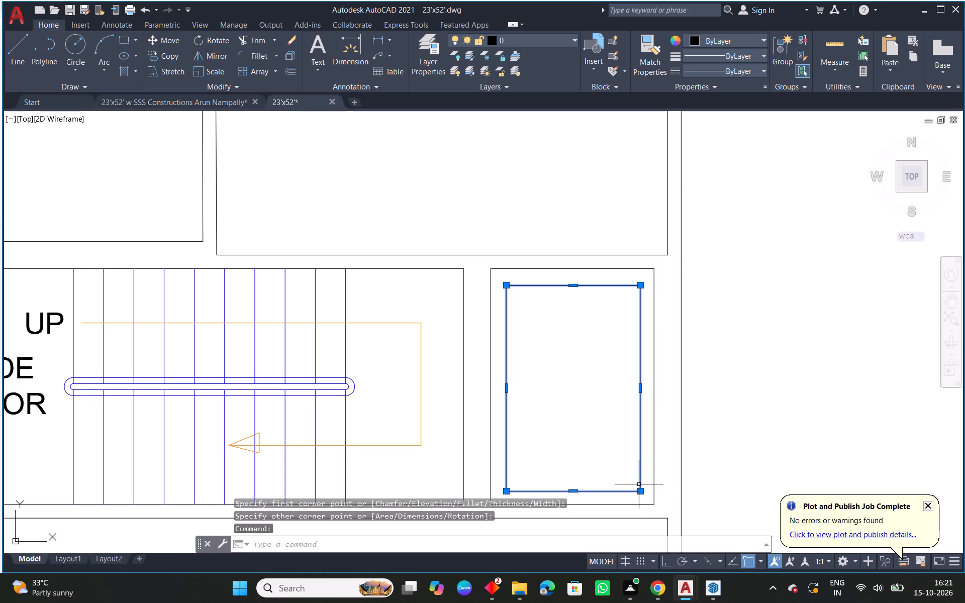
text(O 2")
key(Return)
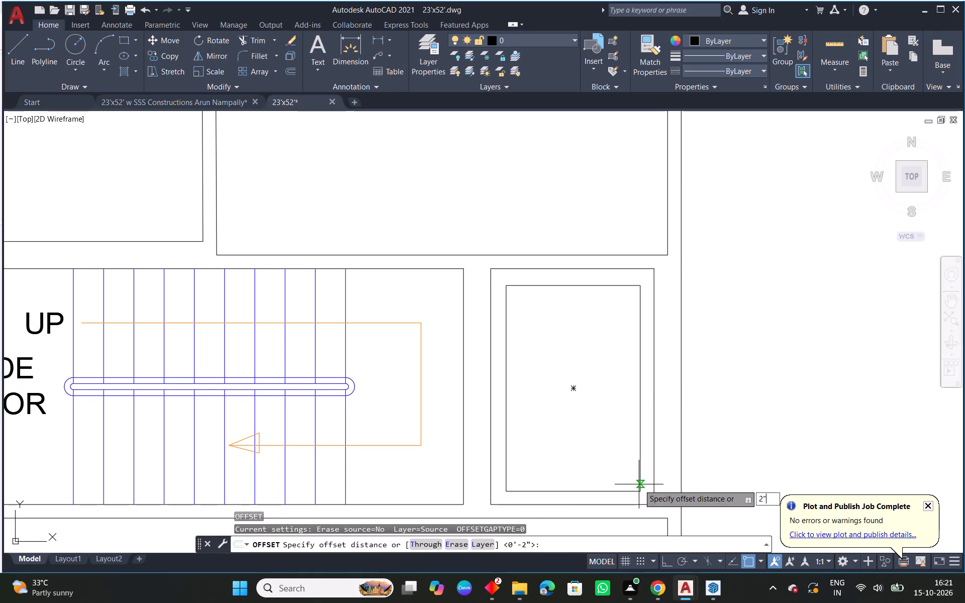
click(639, 484)
key(Escape)
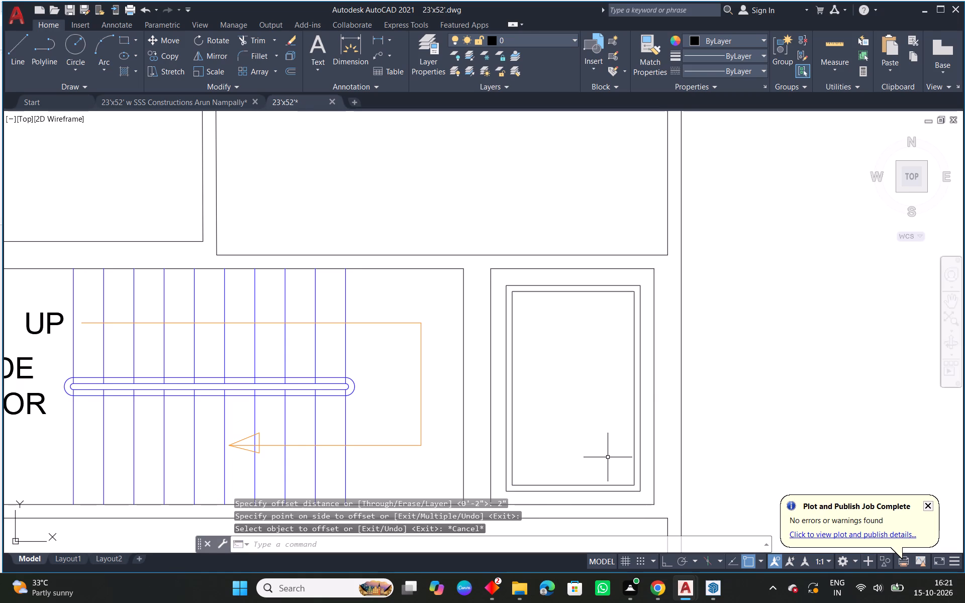
Copy the lift door from the green-walled plan into the wall between the new stair and lift shaft.
scroll(622, 449, down, 3)
middle_drag(739, 445, 390, 339)
scroll(709, 290, up, 2)
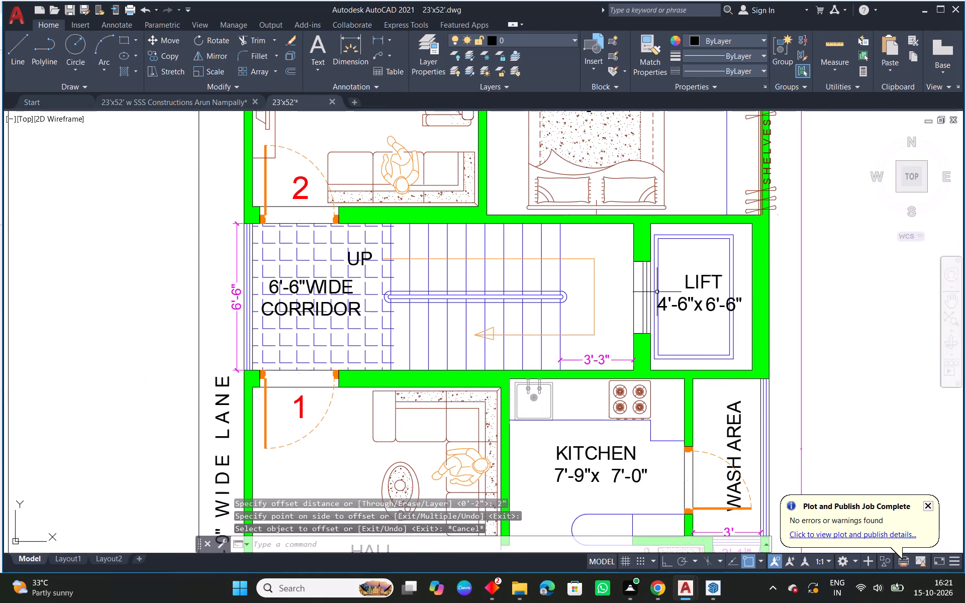
click(645, 292)
text(CO)
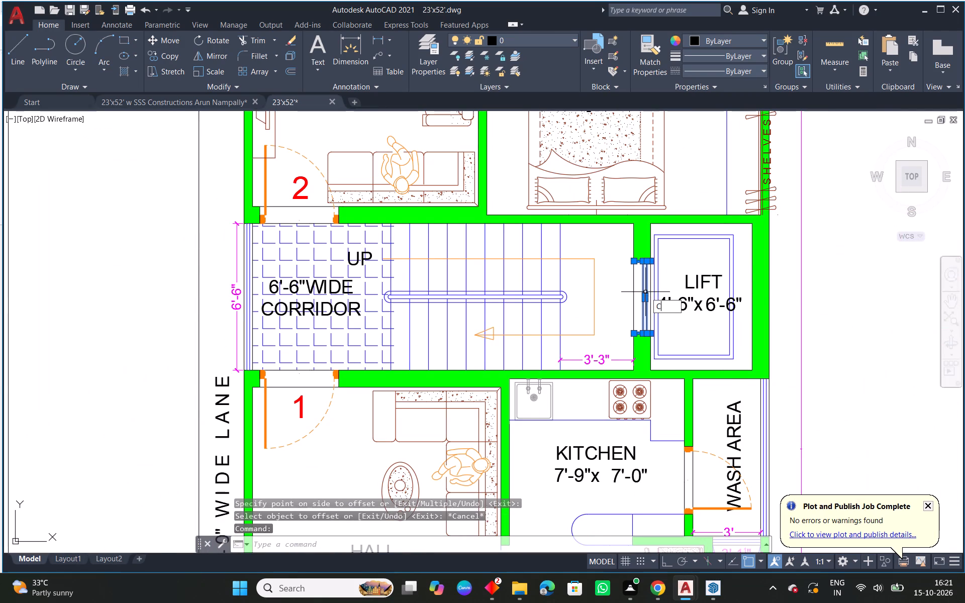
key(space)
click(650, 262)
scroll(530, 339, down, 2)
middle_drag(480, 363, 756, 341)
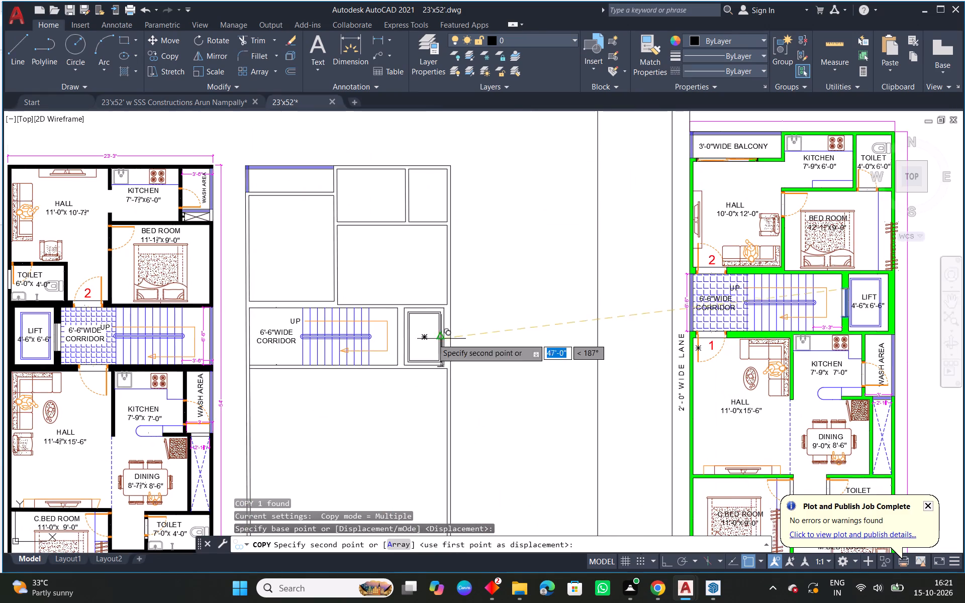
scroll(381, 324, up, 3)
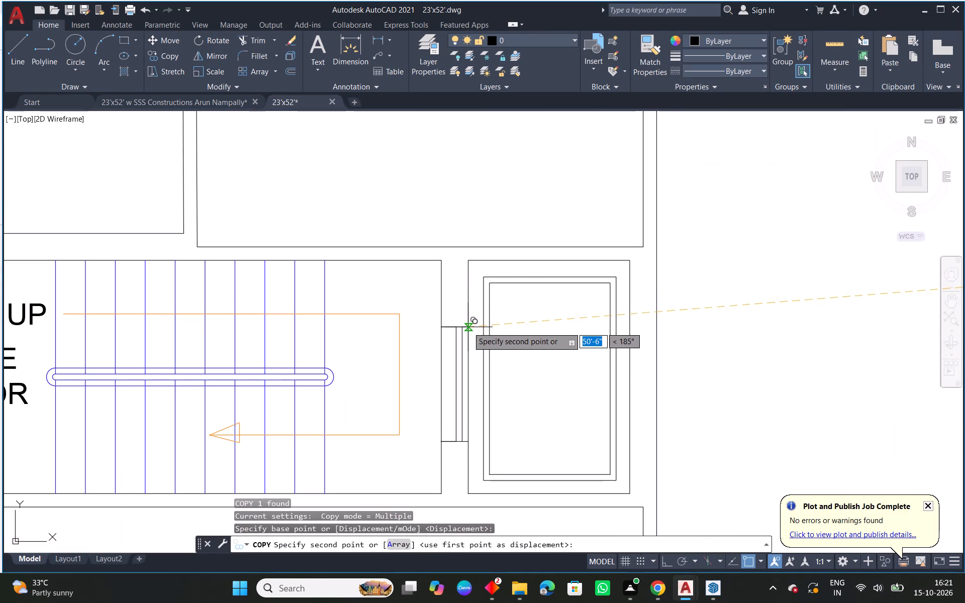
click(468, 327)
key(Escape)
Move both nested lift rectangles in the new plan's lift shaft onto the blue layer.
scroll(508, 337, down, 2)
scroll(503, 326, up, 2)
click(519, 316)
click(500, 288)
click(532, 35)
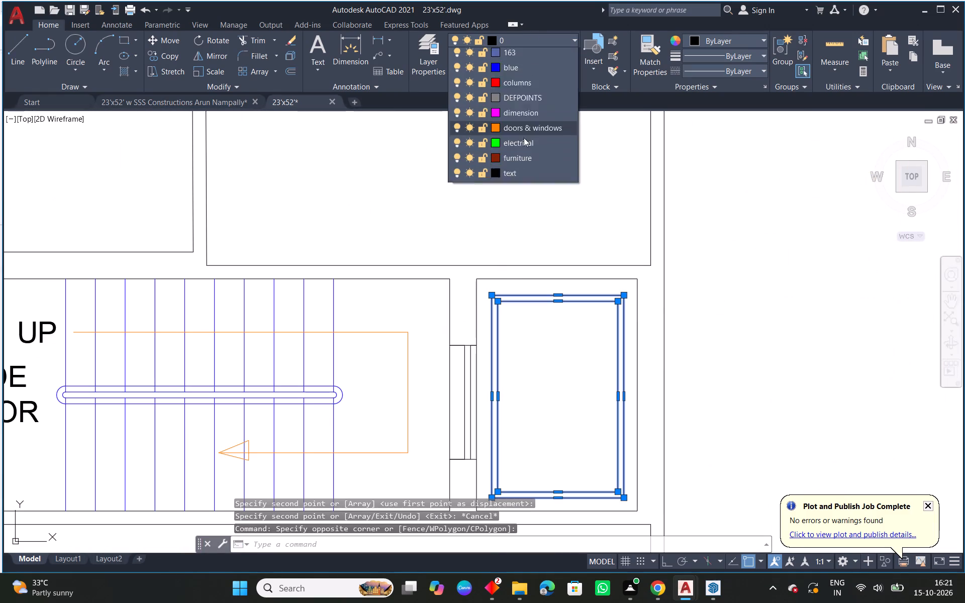
click(510, 114)
key(Escape)
Copy the LIFT 4'-6"x6'-6" label from the green-walled plan into the new plan's lift rectangle.
scroll(564, 308, down, 3)
middle_drag(657, 354, 450, 333)
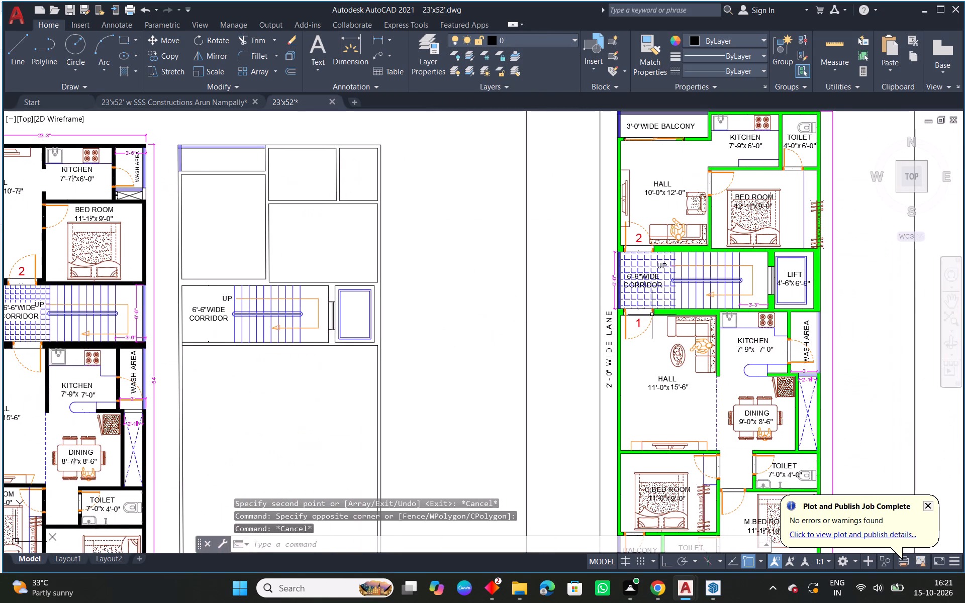
scroll(788, 285, up, 1)
click(785, 284)
click(803, 284)
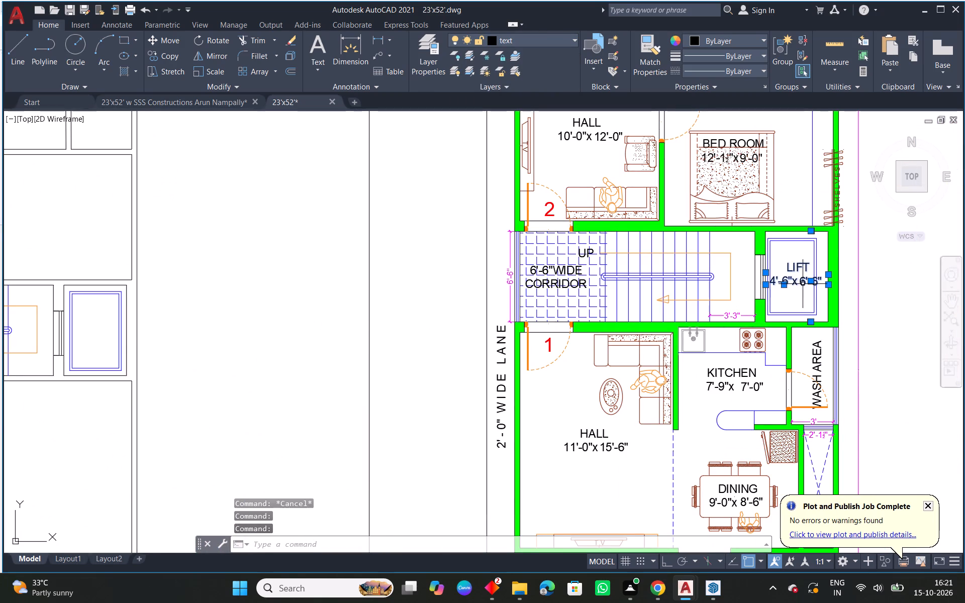
text(CO)
key(space)
click(803, 284)
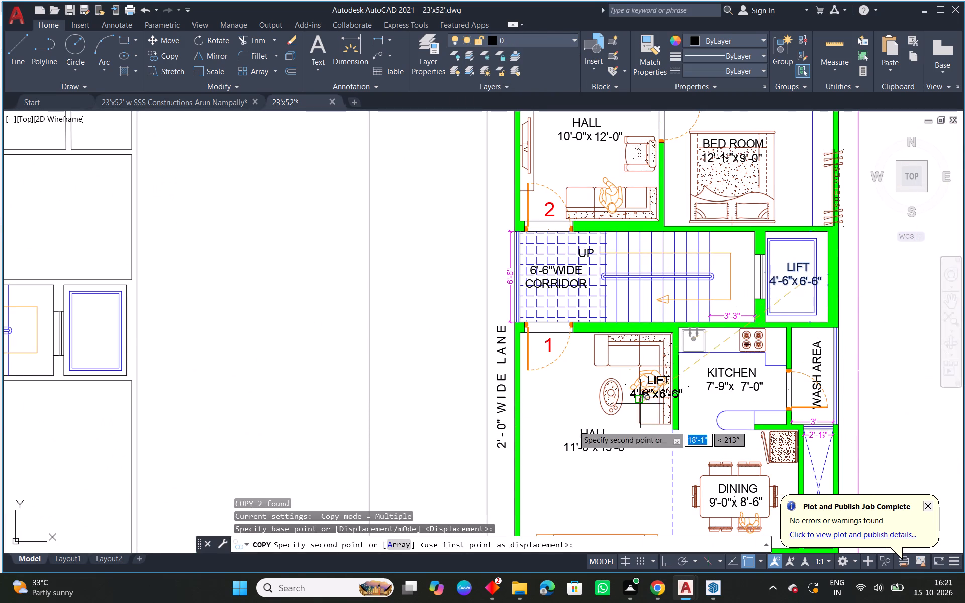
middle_drag(255, 412, 810, 410)
scroll(680, 323, up, 2)
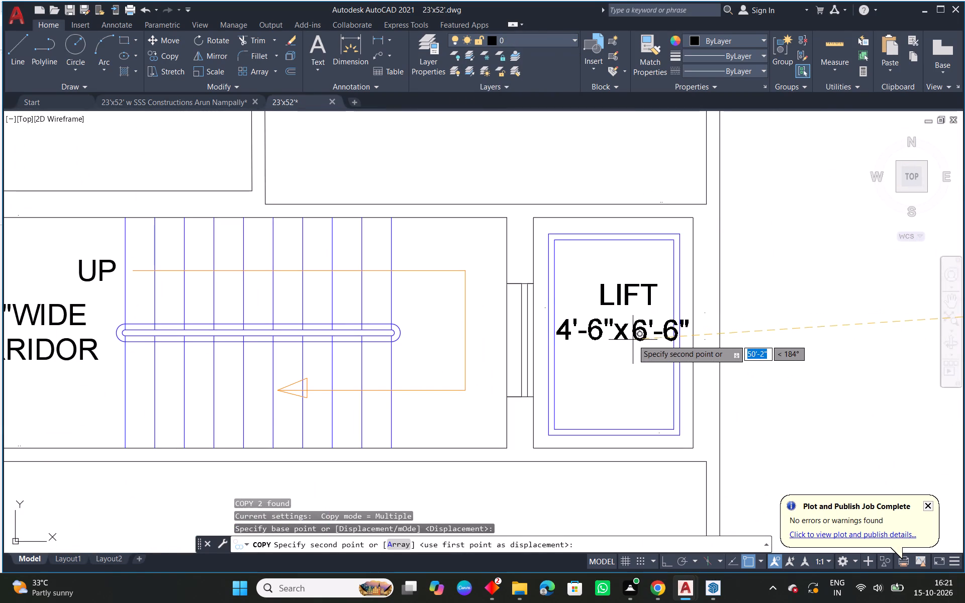
click(633, 340)
key(Escape)
Stretch the copied lift width dimension's ends to the side walls of the new lift shaft, giving 4'-6".
click(597, 332)
scroll(540, 313, up, 2)
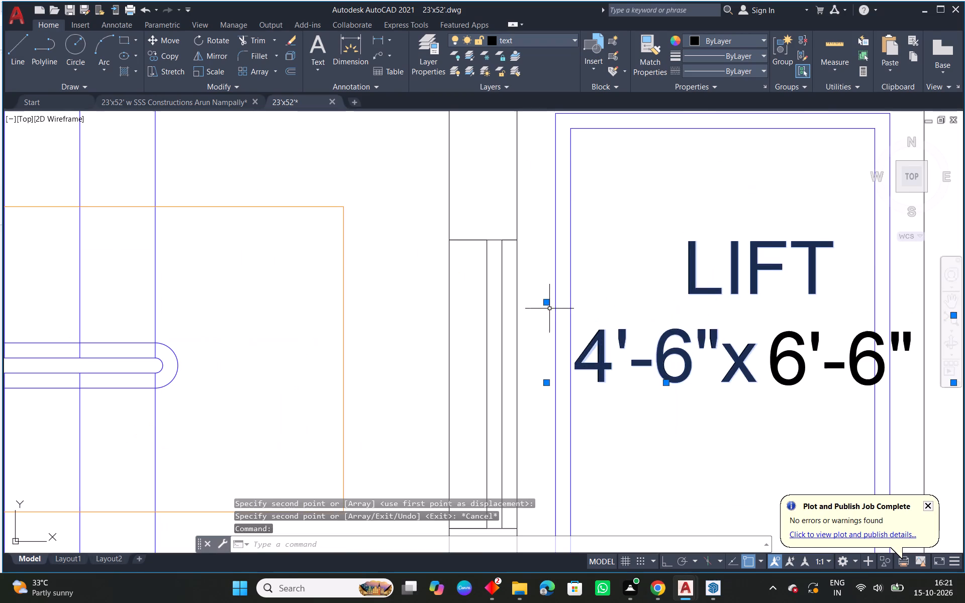
click(547, 301)
click(522, 343)
scroll(597, 355, down, 1)
middle_drag(743, 384, 647, 371)
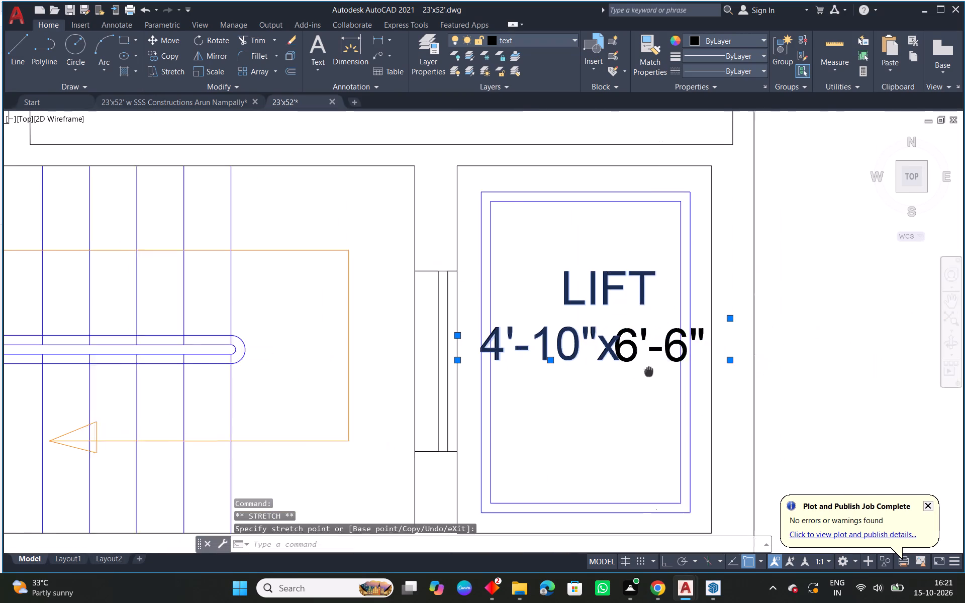
middle_drag(647, 371, 643, 371)
click(722, 320)
click(704, 344)
key(Escape)
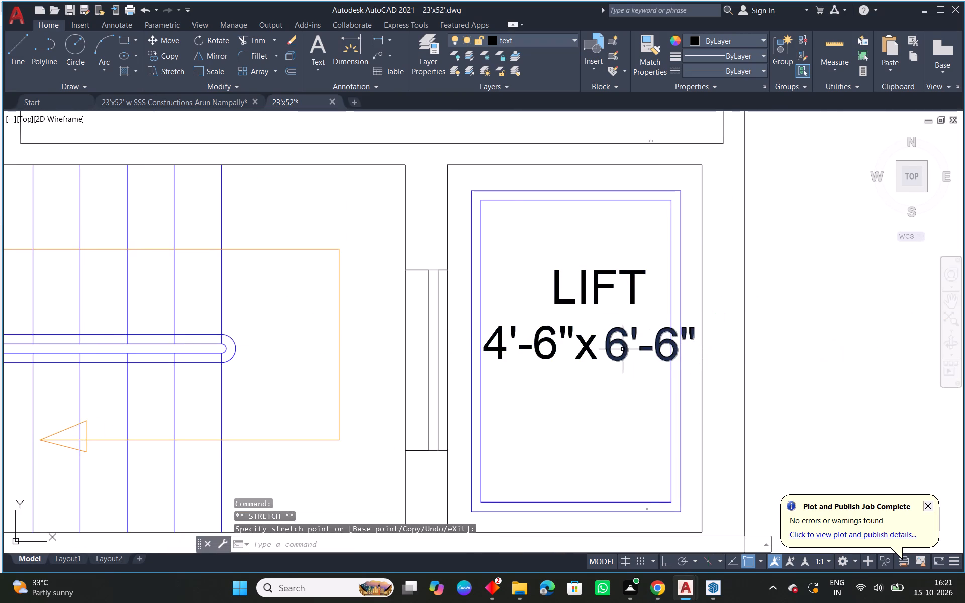
Stretch the copied lift depth dimension's ends to the upper and lower walls of the new lift shaft, giving 6'-6".
click(623, 349)
middle_drag(648, 245, 636, 324)
scroll(646, 231, up, 1)
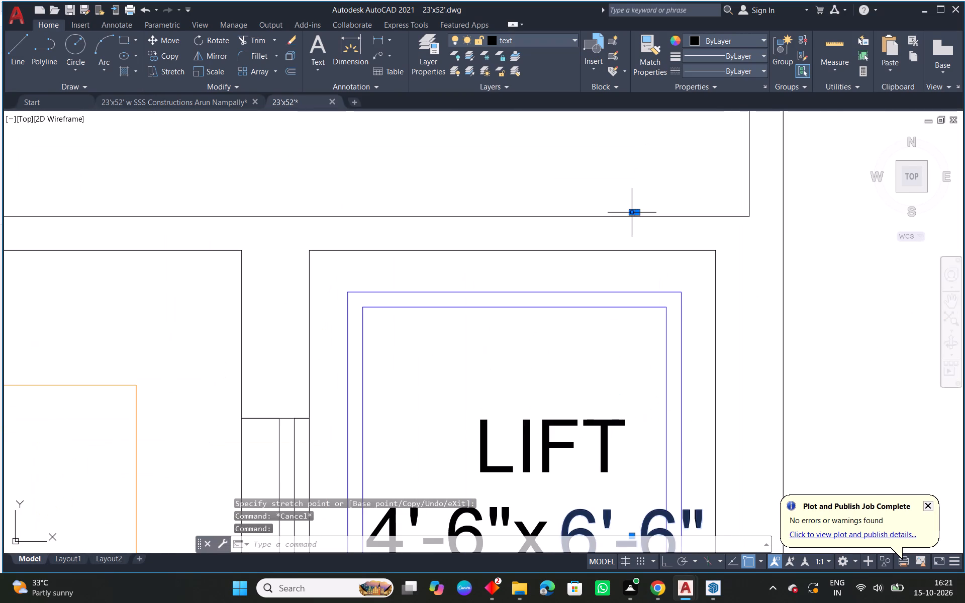
click(634, 212)
click(620, 253)
click(638, 213)
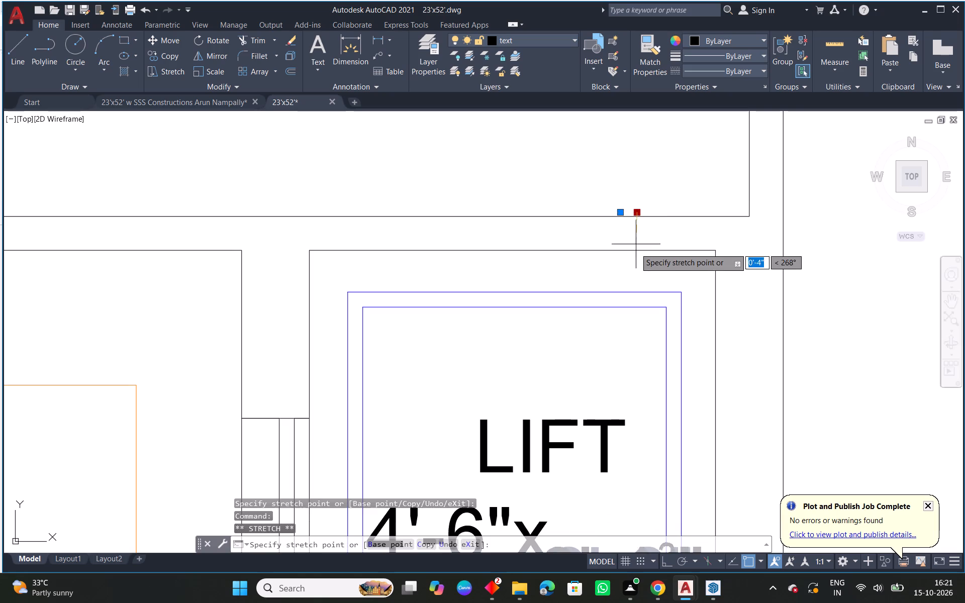
click(634, 255)
scroll(679, 256, down, 2)
middle_drag(700, 353, 692, 238)
scroll(665, 363, up, 2)
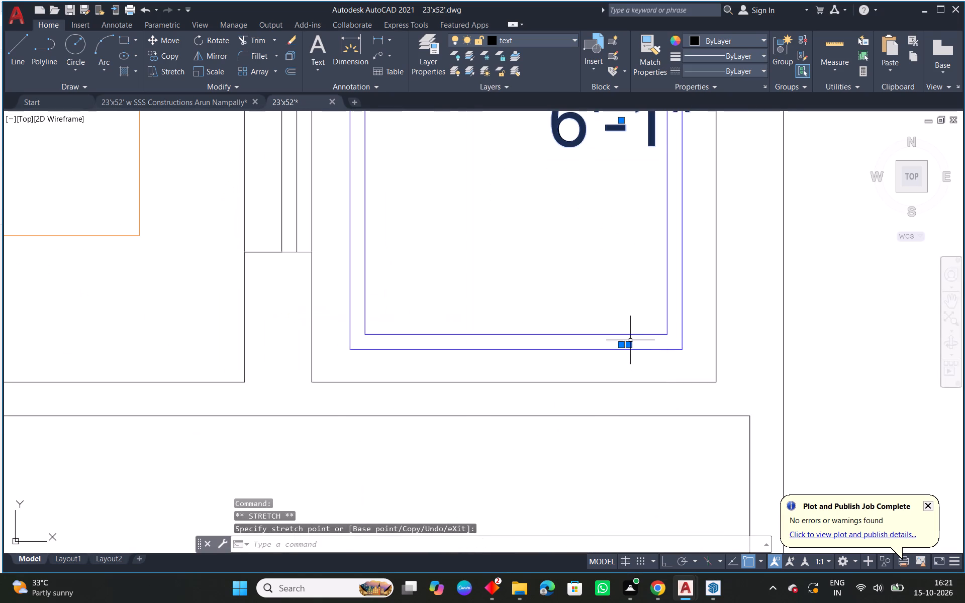
click(630, 343)
click(632, 383)
scroll(648, 374, down, 2)
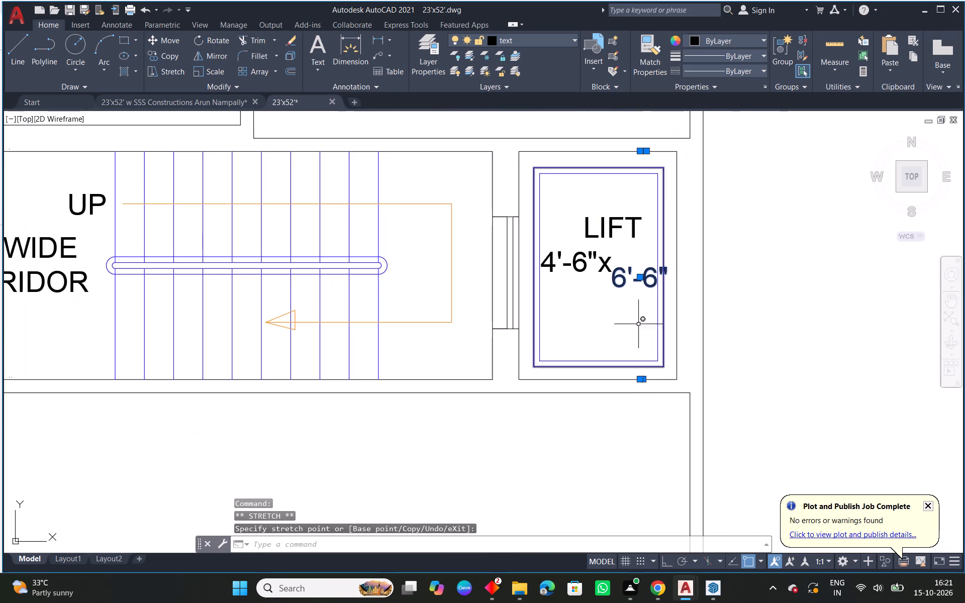
Reposition the LIFT 4'-6"x text in line with the 6'-6" text inside the new lift shaft.
scroll(626, 288, up, 1)
click(647, 269)
click(655, 249)
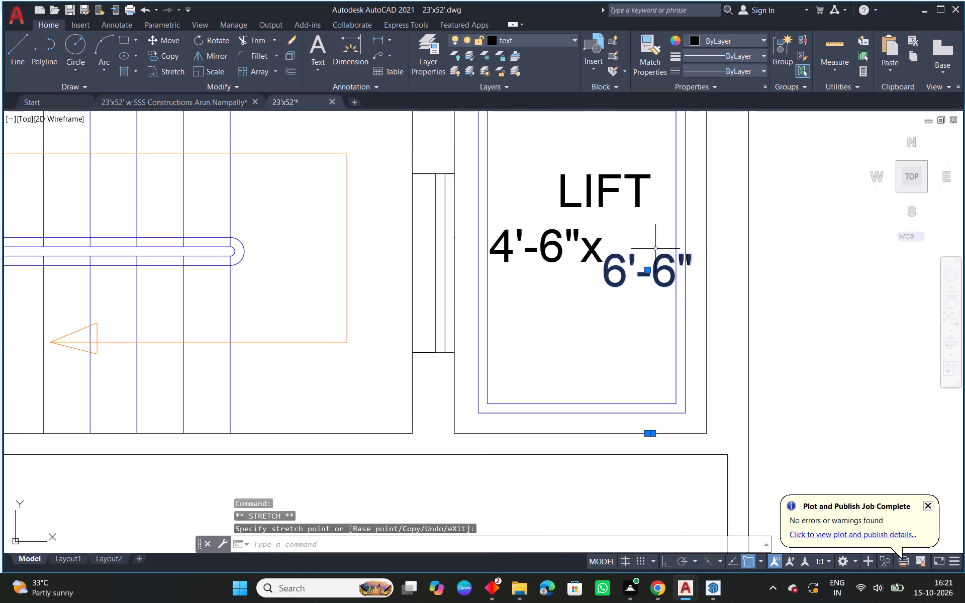
key(Escape)
click(554, 251)
click(538, 260)
scroll(538, 260, up, 2)
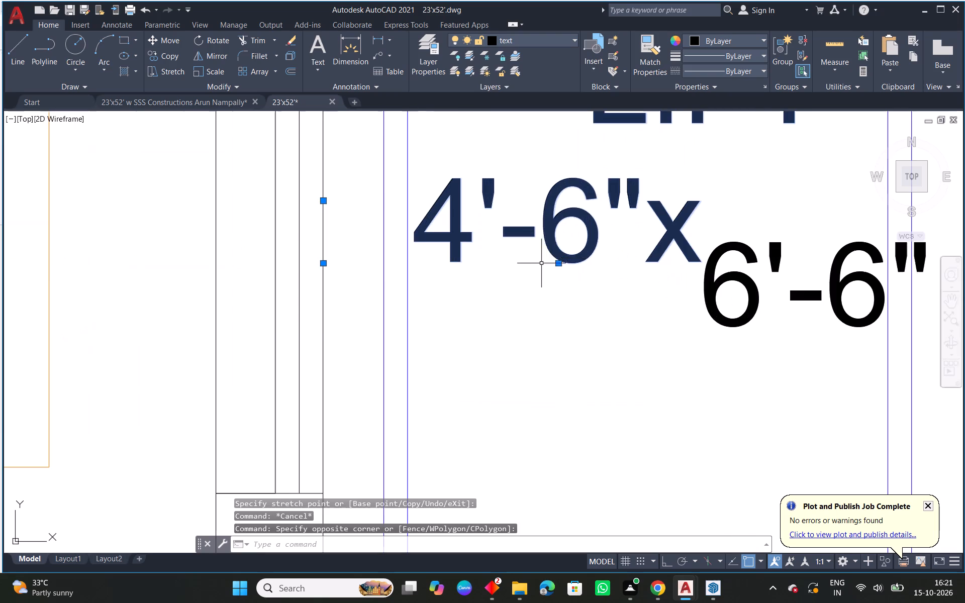
click(562, 261)
click(560, 262)
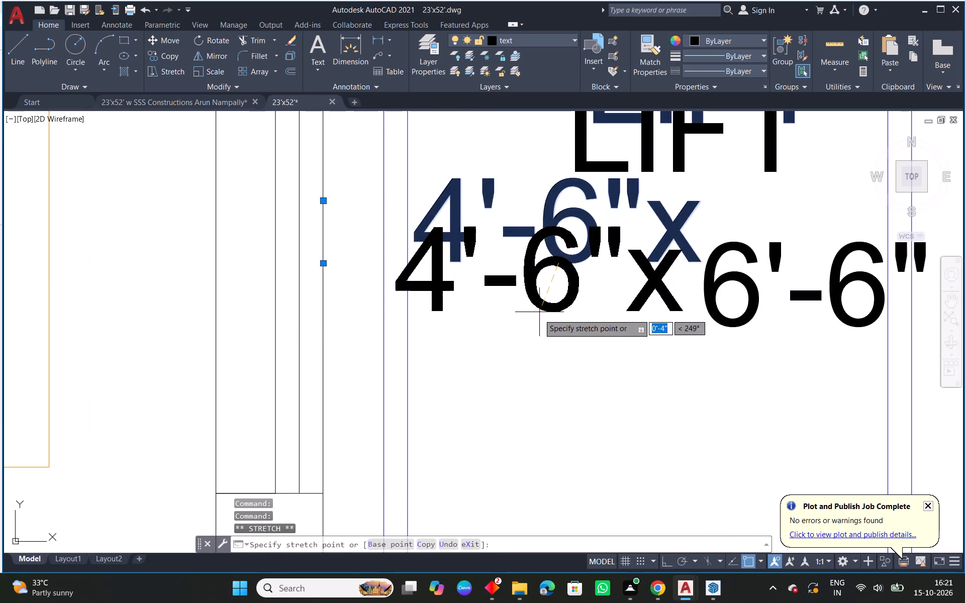
click(537, 327)
scroll(590, 322, down, 5)
key(Escape)
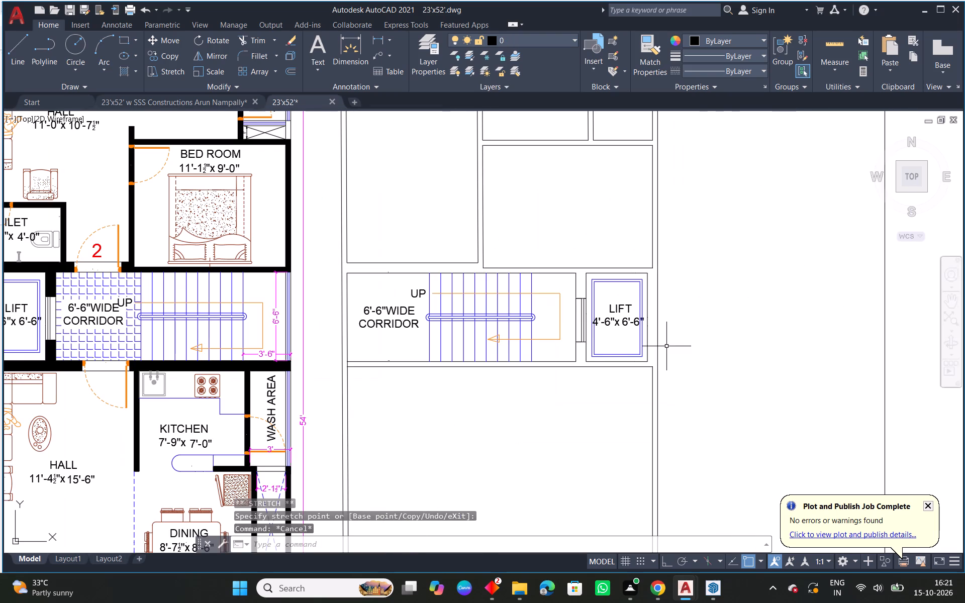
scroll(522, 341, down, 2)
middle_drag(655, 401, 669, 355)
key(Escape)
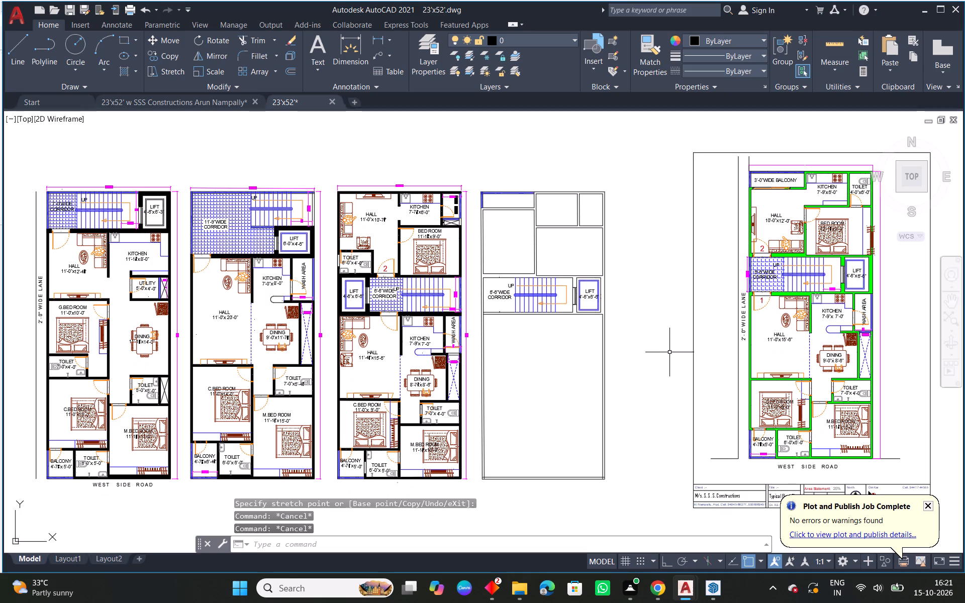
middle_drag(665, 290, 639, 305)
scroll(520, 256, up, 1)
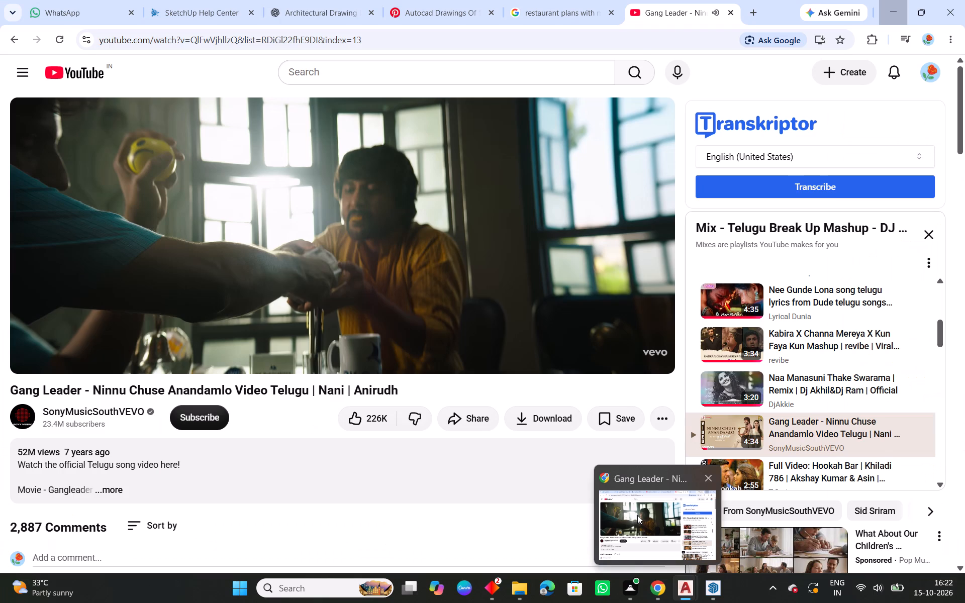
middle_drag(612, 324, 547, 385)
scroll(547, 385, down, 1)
Copy the balcony sliding door from the green-walled plan into the wall between the new plan's balcony and hall.
middle_drag(624, 360, 546, 356)
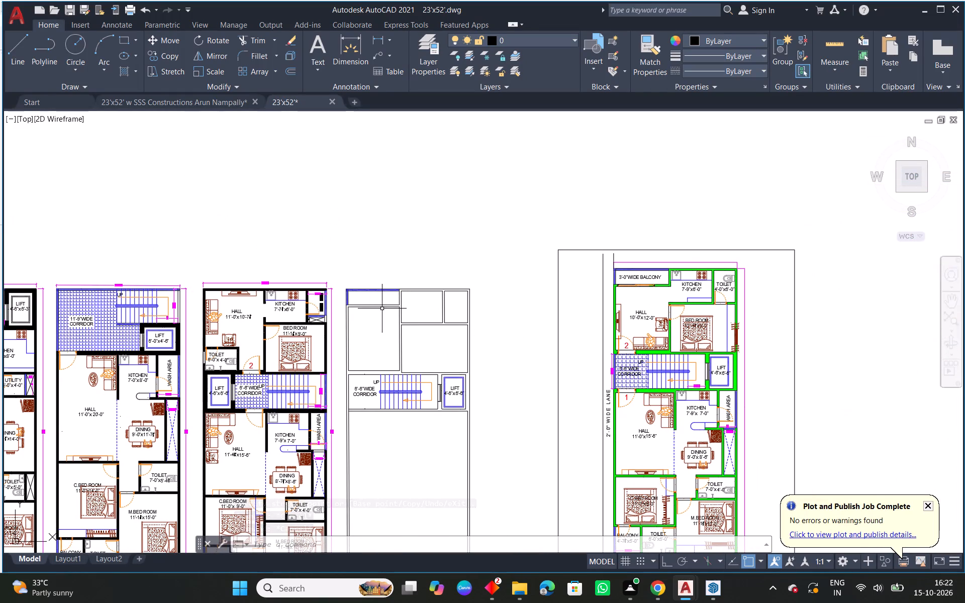
scroll(732, 284, up, 2)
scroll(559, 287, up, 1)
click(547, 288)
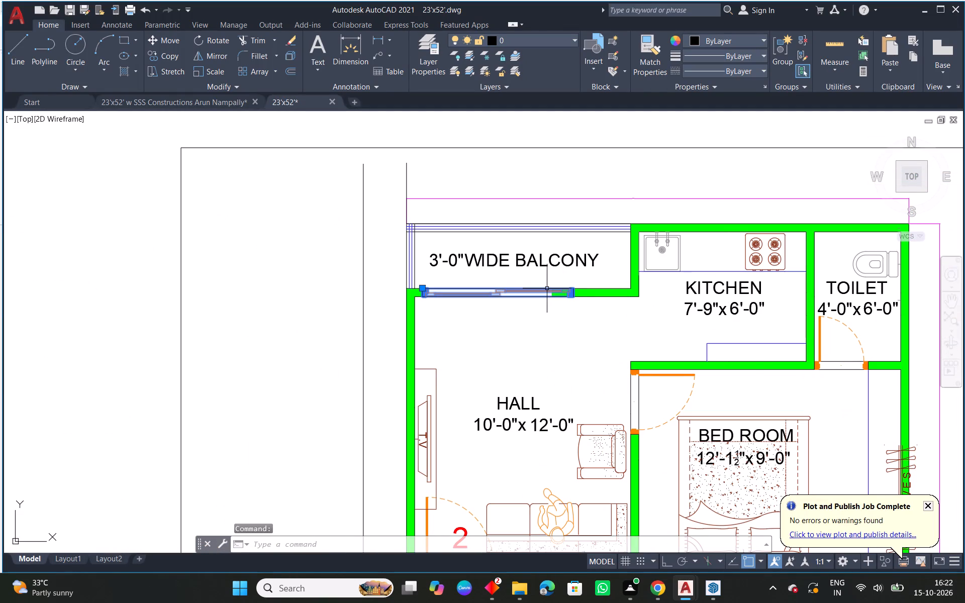
text(CO)
key(space)
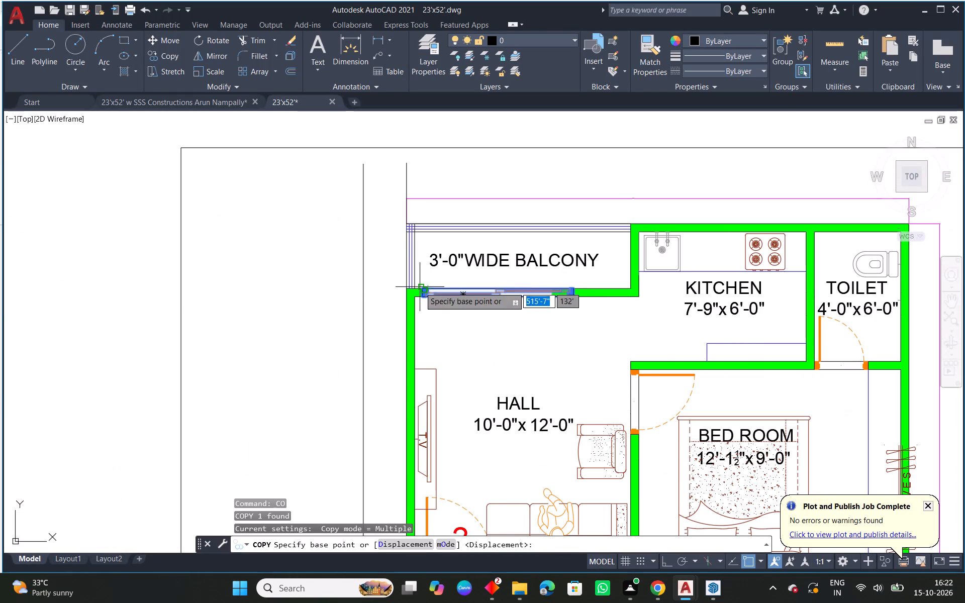
click(420, 287)
scroll(425, 341, down, 3)
middle_drag(473, 370, 677, 350)
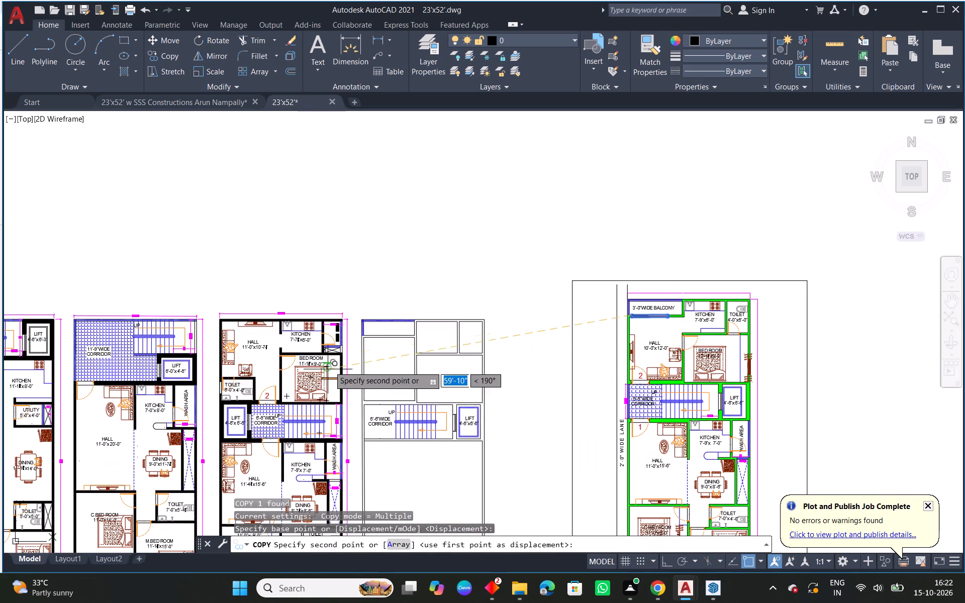
scroll(363, 331, up, 5)
click(350, 353)
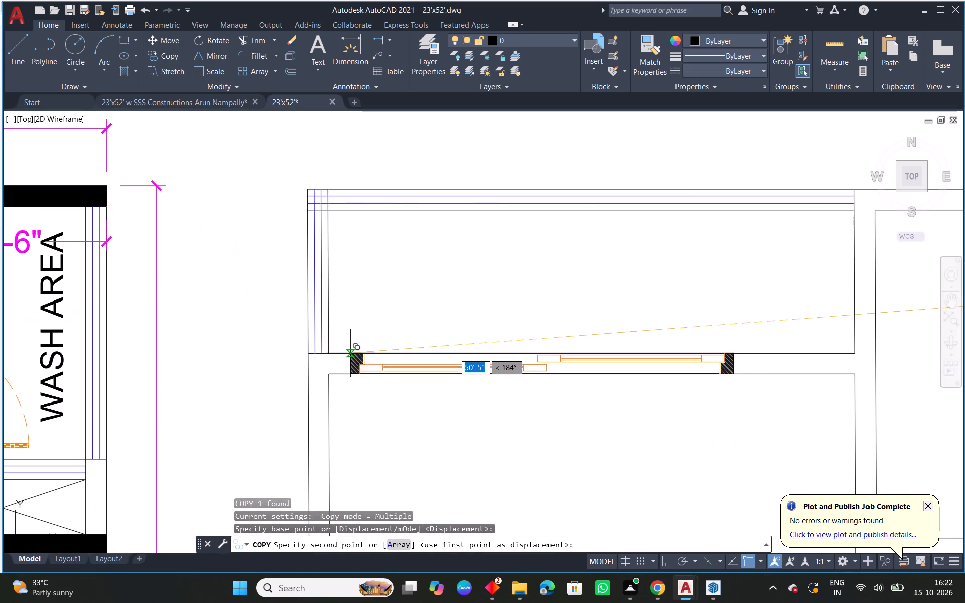
key(Escape)
Extend the new kitchen's lower wall line and the hall's upper wall line across the wall between hall and kitchen.
scroll(476, 371, down, 2)
middle_drag(819, 398, 559, 320)
scroll(534, 319, down, 2)
middle_drag(609, 340, 509, 337)
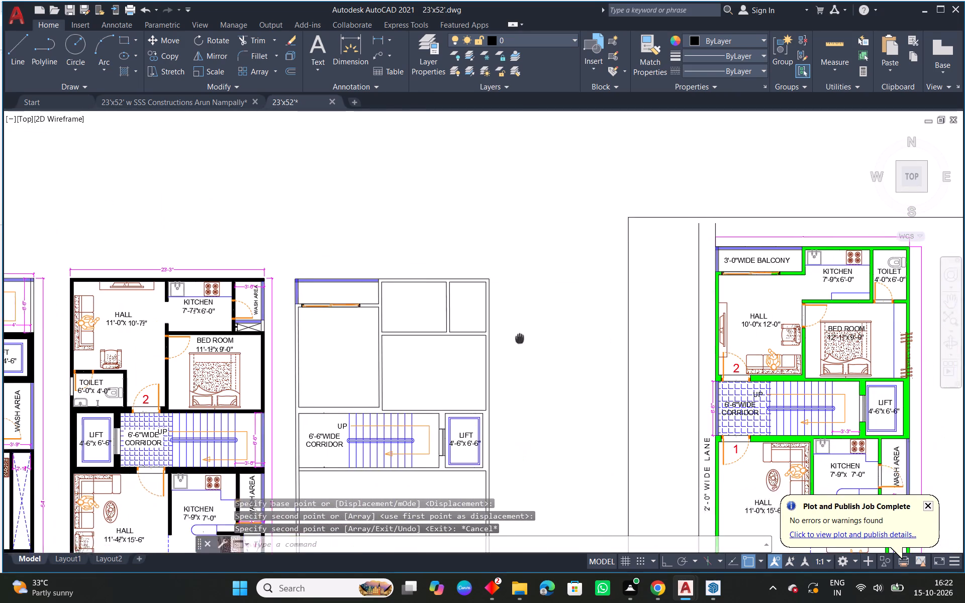
middle_drag(509, 337, 474, 337)
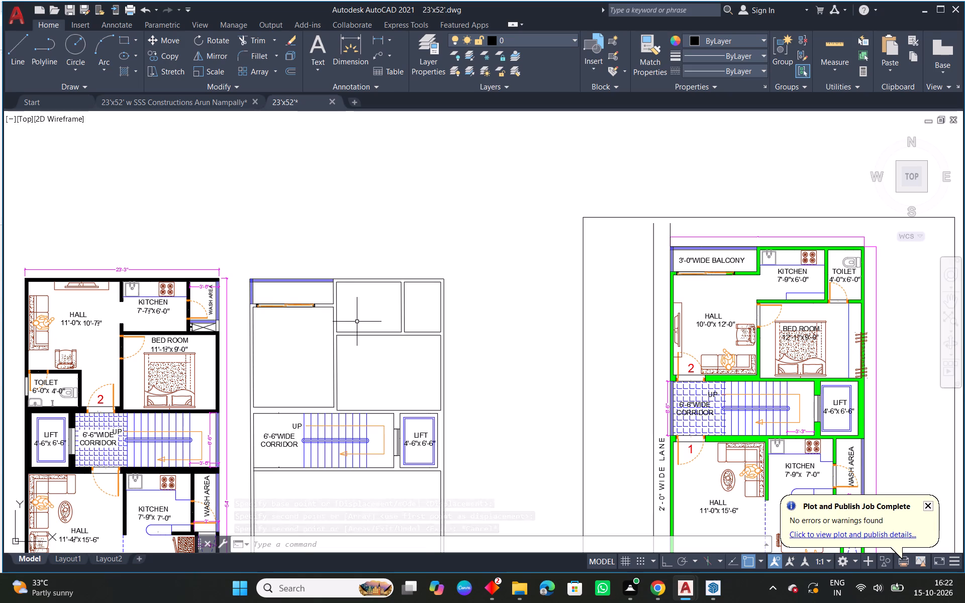
scroll(357, 322, up, 2)
text(EX)
key(space)
click(334, 338)
key(Escape)
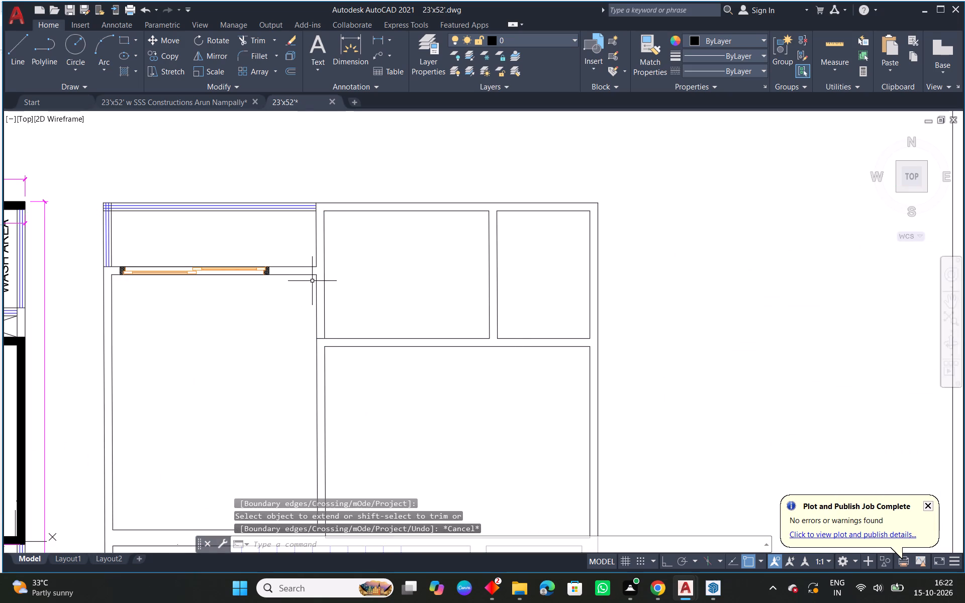
key(e)
key(x)
key(space)
click(310, 275)
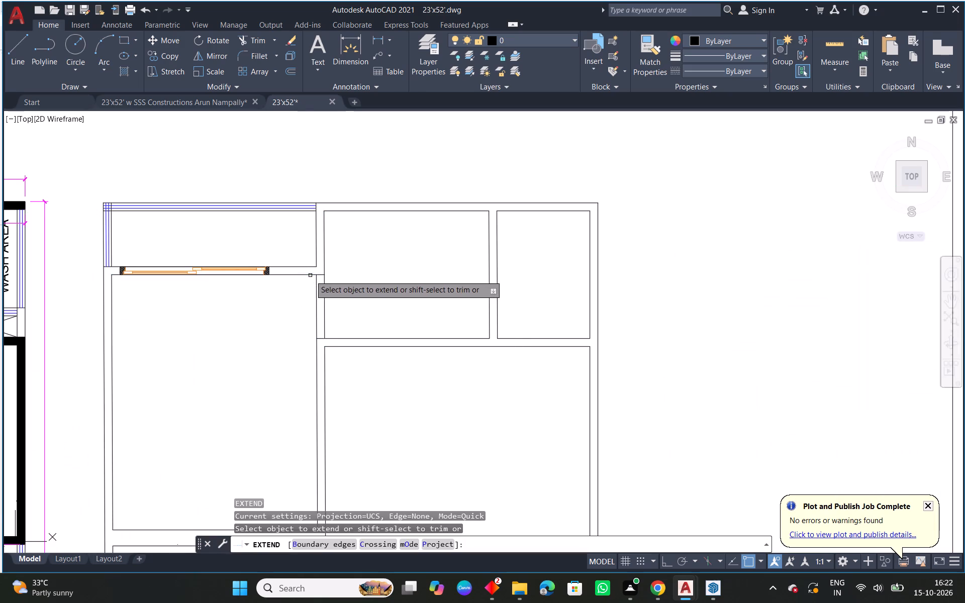
key(Escape)
Trim away the wall lines between the new hall and kitchen to open the kitchen to the hall.
text(TR)
key(space)
drag(345, 301, 293, 294)
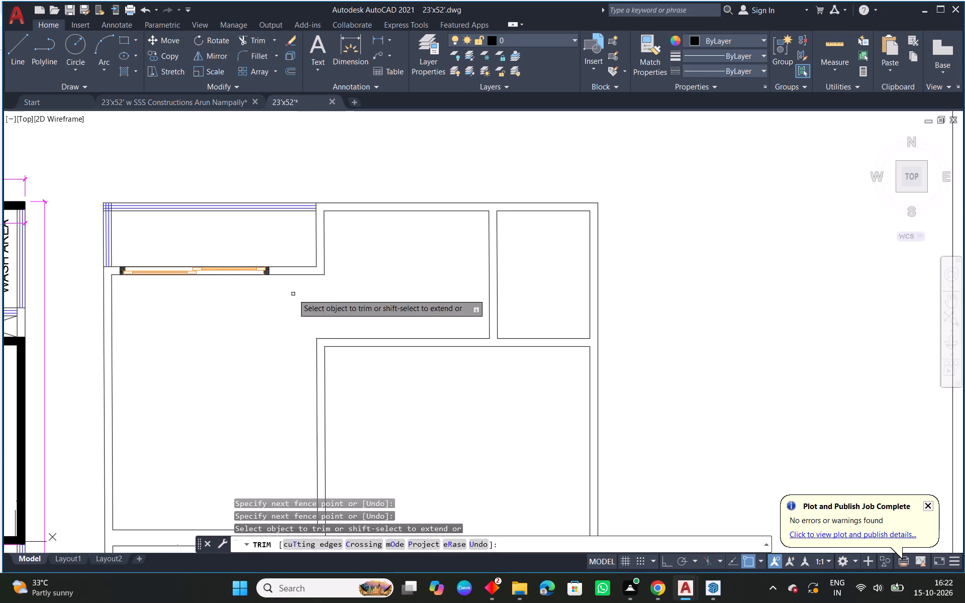
key(Escape)
Copy the sink, stove, counter line and KITCHEN 7'-9"x6'-0" text from the green-walled plan into the new kitchen.
scroll(362, 294, down, 1)
middle_drag(413, 290, 333, 295)
scroll(337, 298, down, 1)
middle_drag(450, 412, 482, 344)
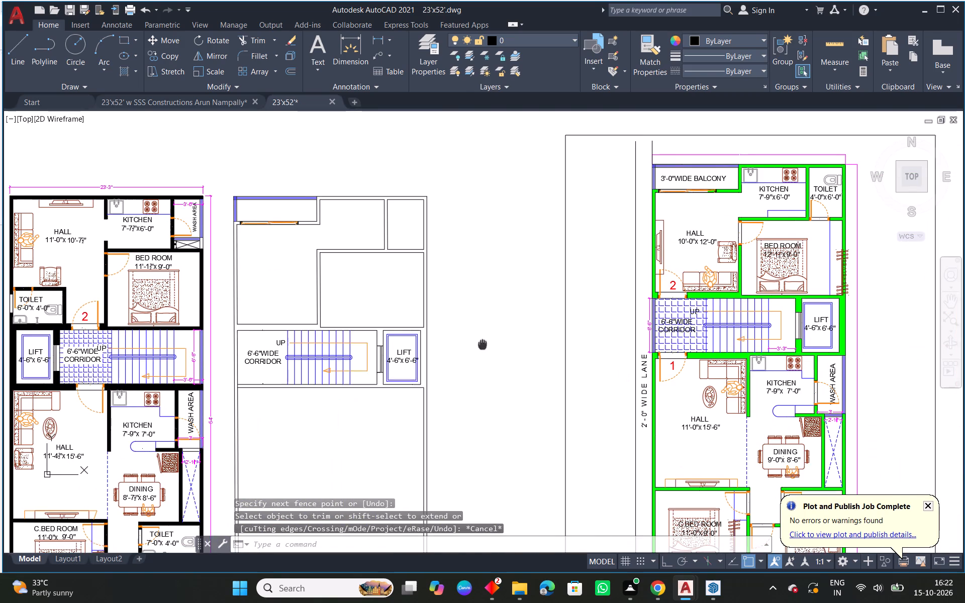
middle_drag(482, 344, 483, 341)
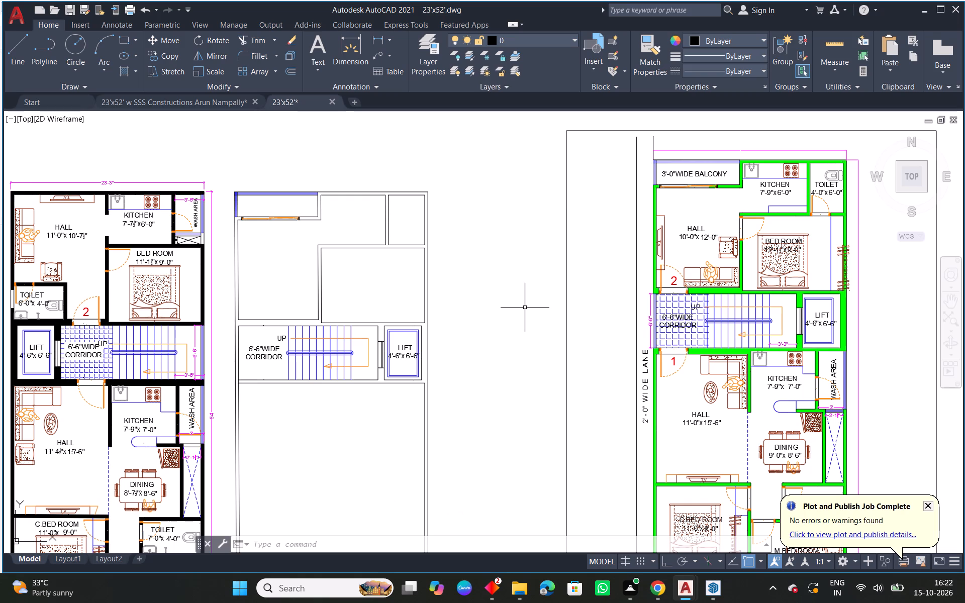
key(Escape)
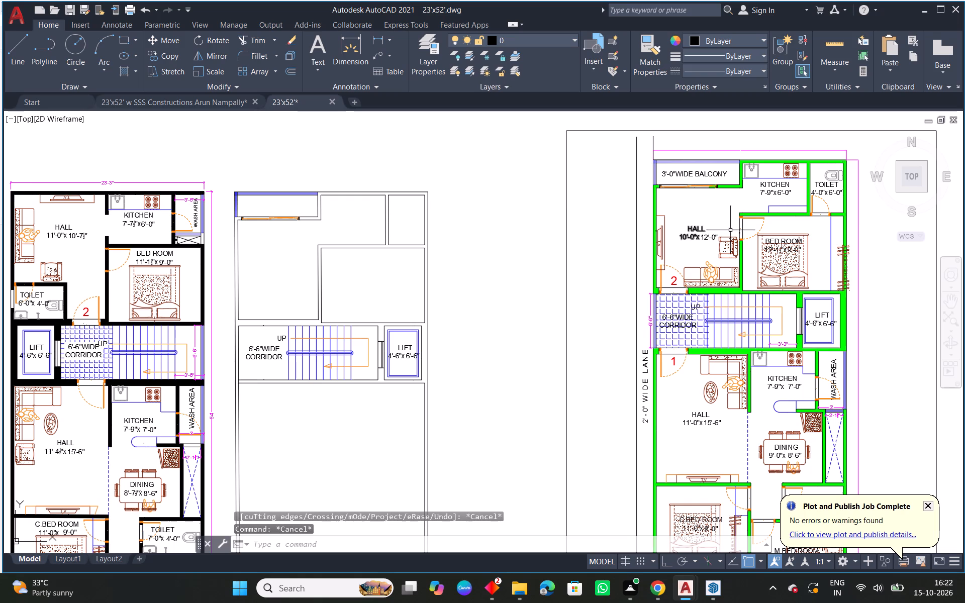
scroll(803, 175, up, 2)
click(785, 221)
click(682, 172)
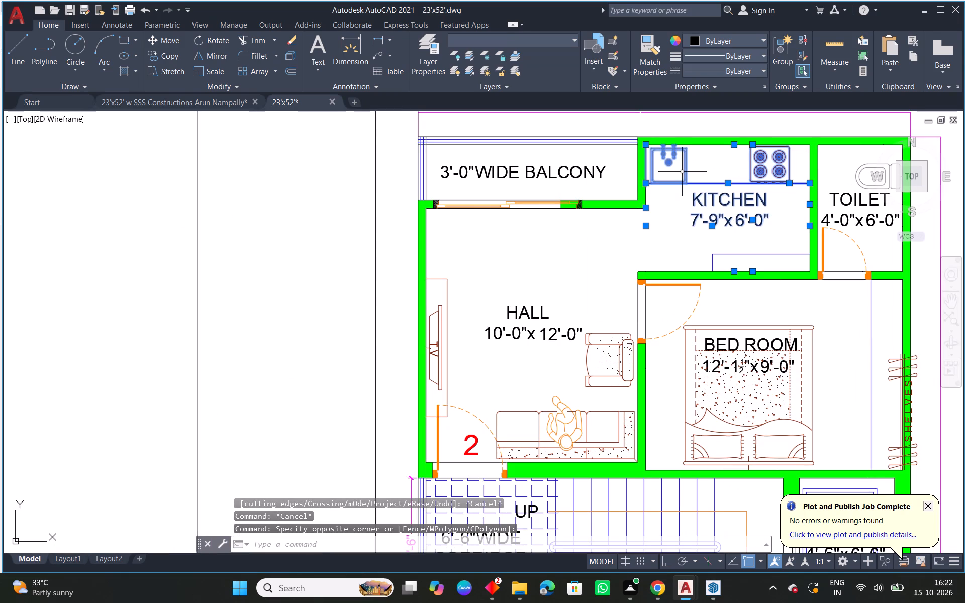
text(CO)
key(space)
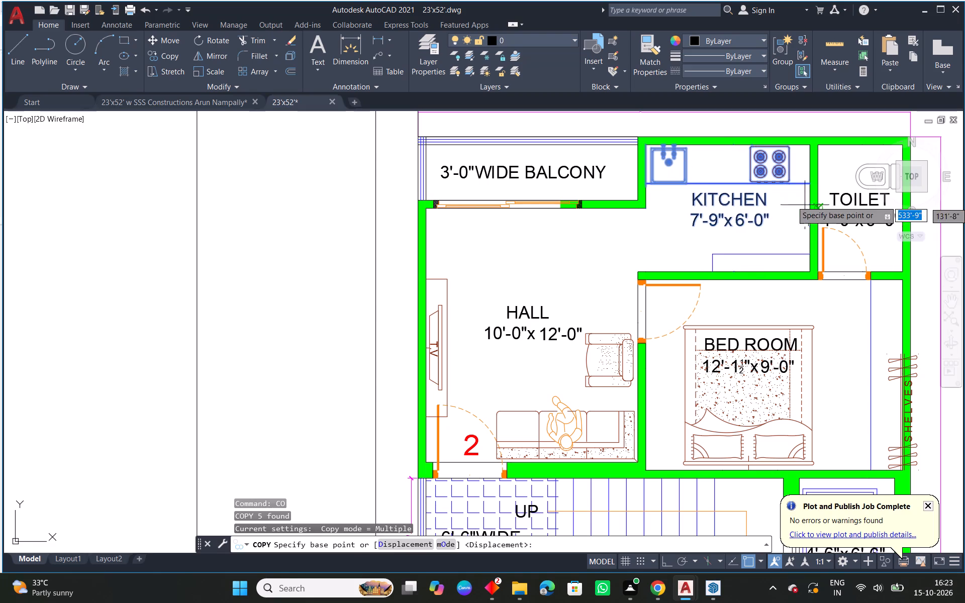
click(809, 183)
scroll(693, 296, down, 2)
middle_drag(578, 332, 744, 274)
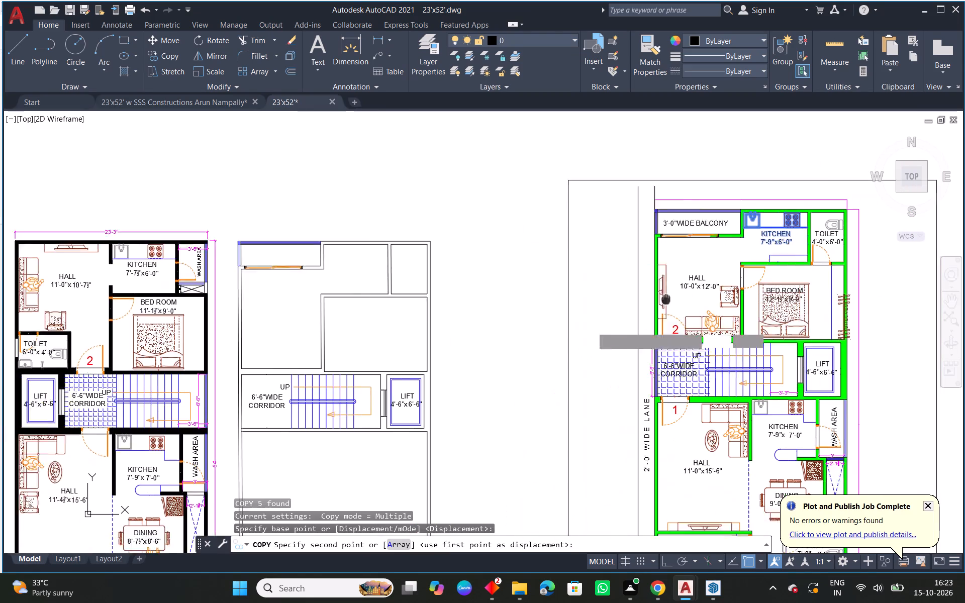
middle_drag(744, 274, 870, 241)
scroll(603, 193, up, 3)
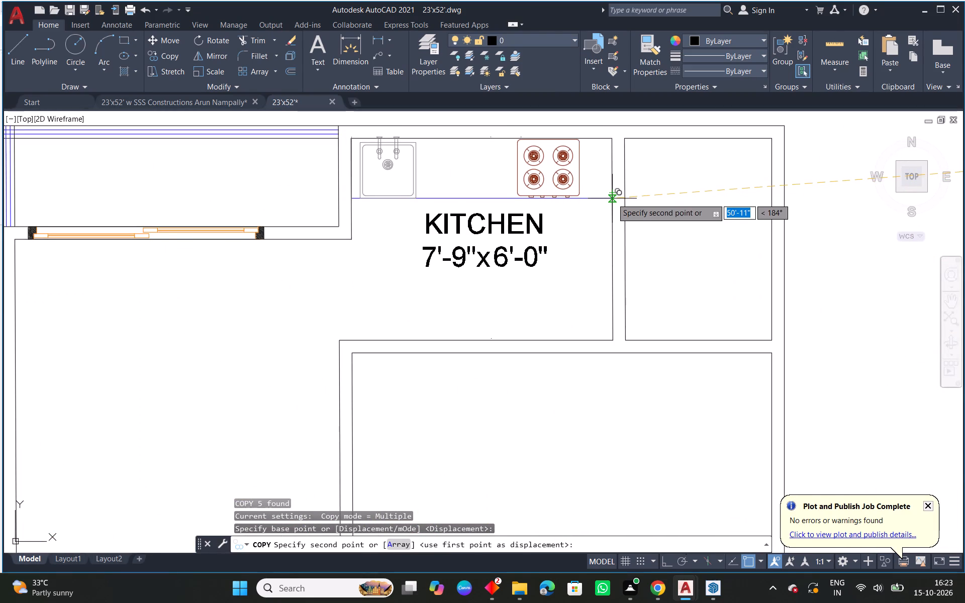
click(616, 207)
key(Escape)
Move the copied kitchen fittings and text up so they meet the new kitchen's upper-left inner corner.
click(596, 272)
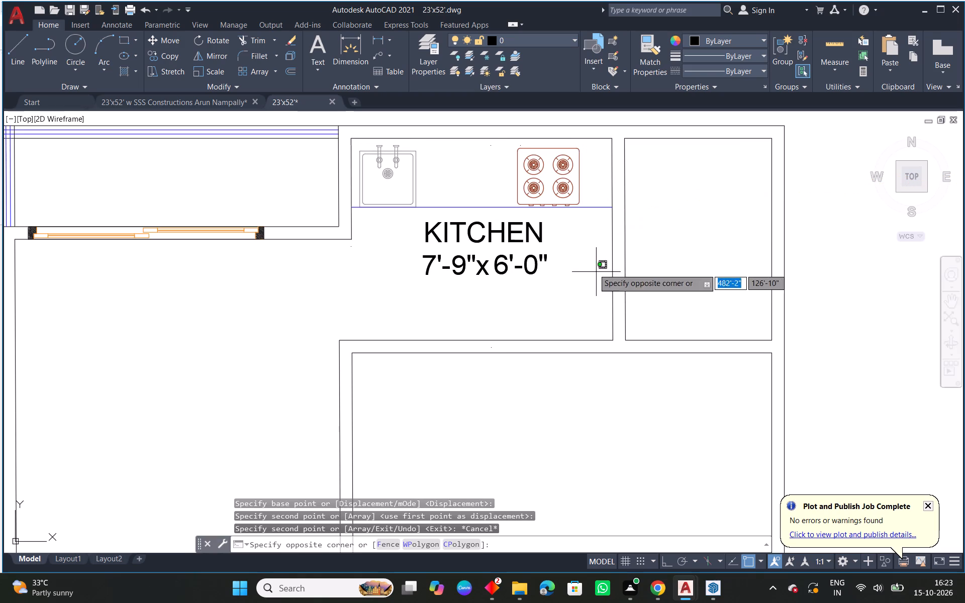
click(402, 174)
text(M)
key(space)
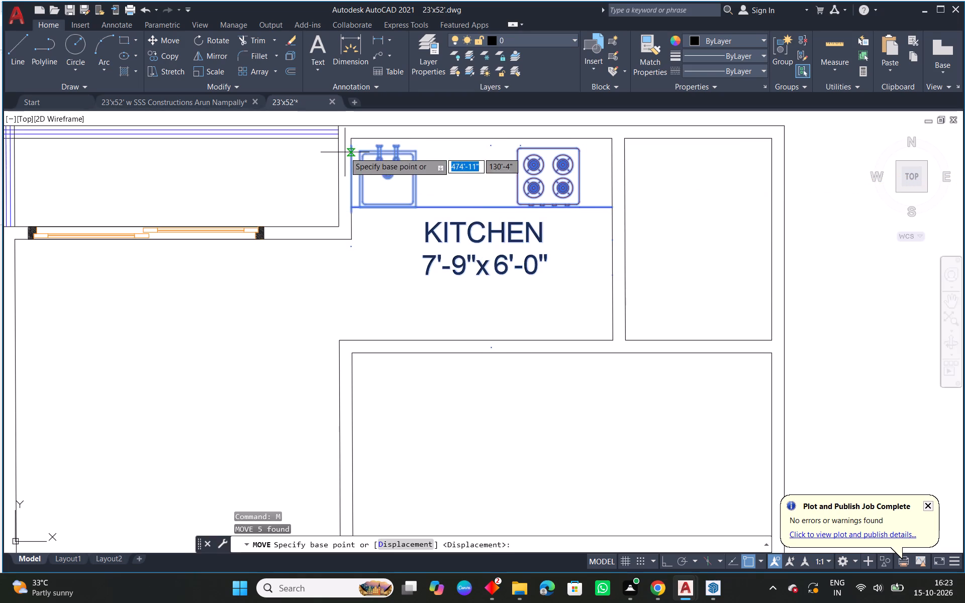
scroll(355, 147, up, 3)
click(331, 141)
middle_drag(361, 142, 385, 212)
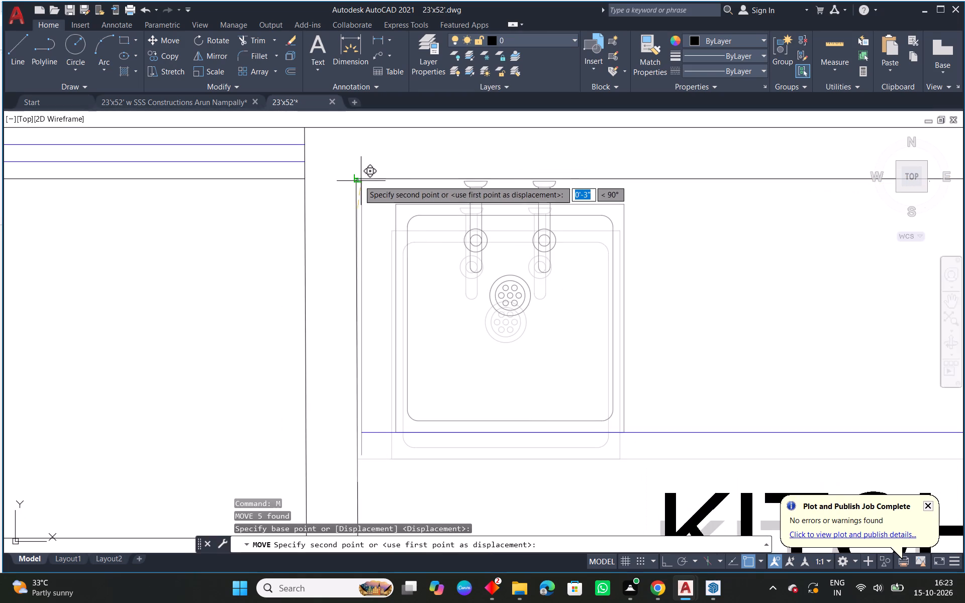
click(353, 180)
key(Escape)
scroll(434, 233, down, 3)
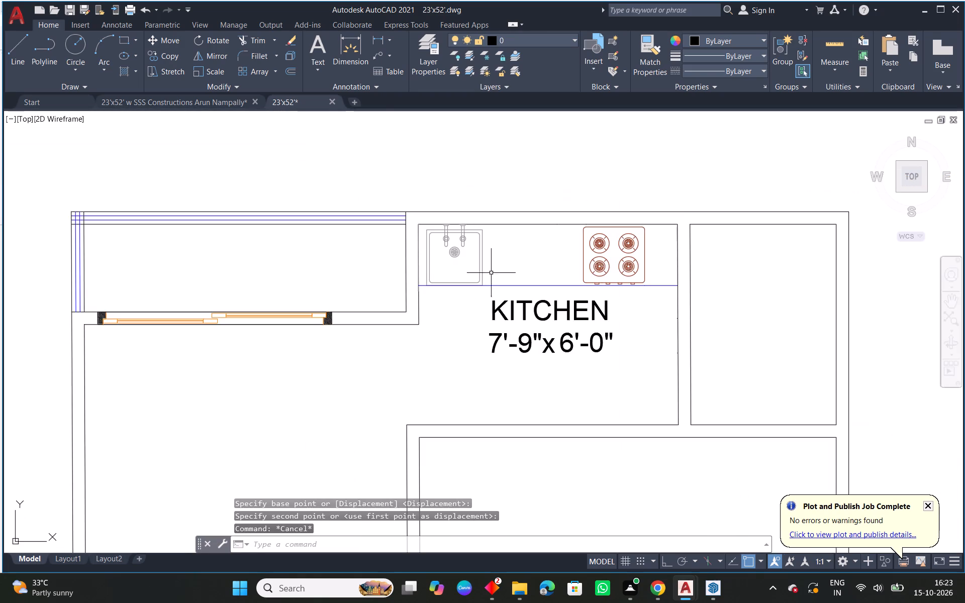
Stretch the ends of the kitchen's 7'-9" width dimension onto the new kitchen's left and right wall lines.
middle_drag(583, 322, 530, 283)
click(446, 299)
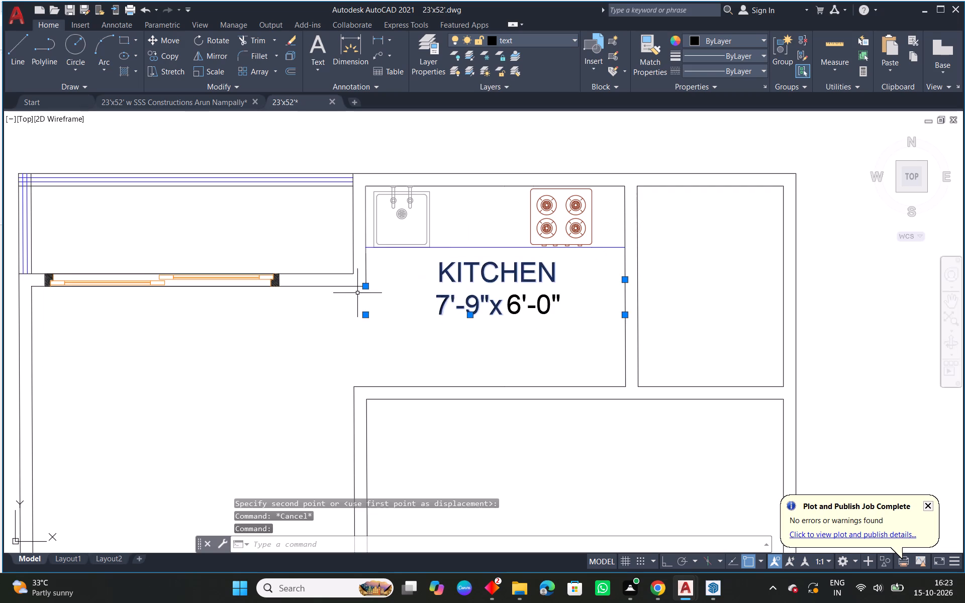
scroll(354, 292, up, 5)
scroll(339, 251, up, 2)
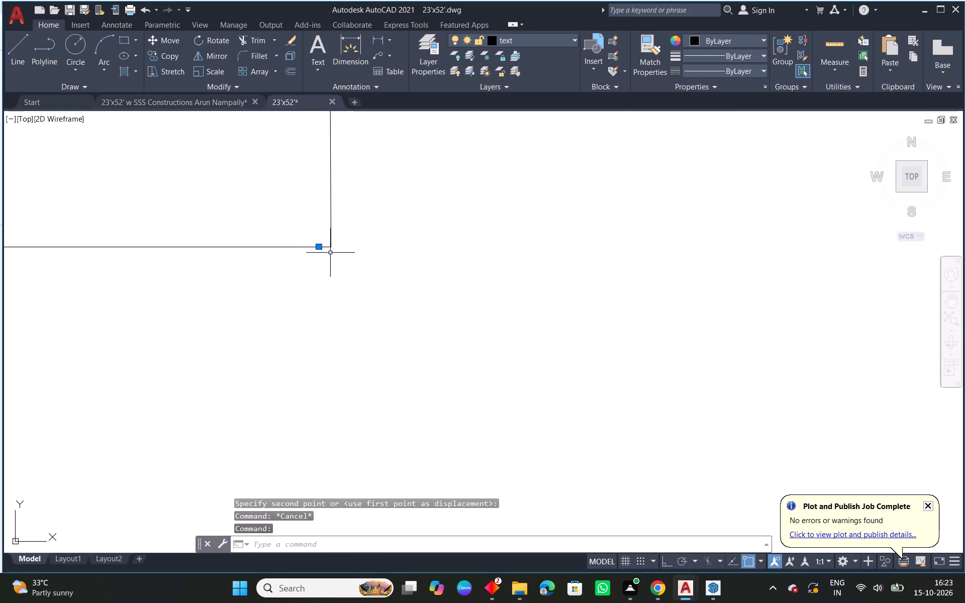
click(320, 250)
click(333, 227)
scroll(391, 269, down, 6)
middle_drag(575, 331, 363, 292)
scroll(623, 220, up, 2)
scroll(648, 306, up, 2)
scroll(604, 218, up, 4)
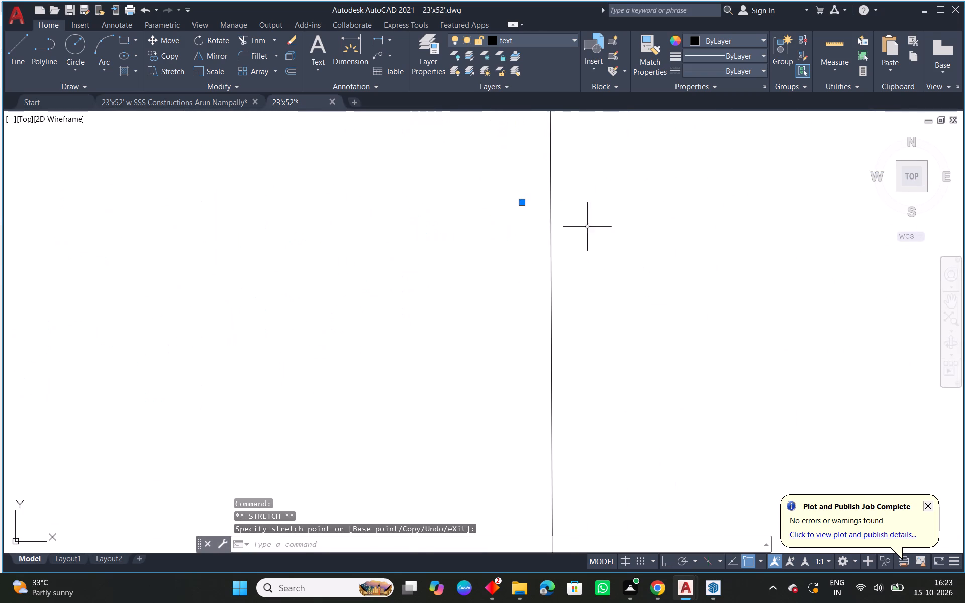
click(525, 204)
click(549, 207)
scroll(568, 228, down, 2)
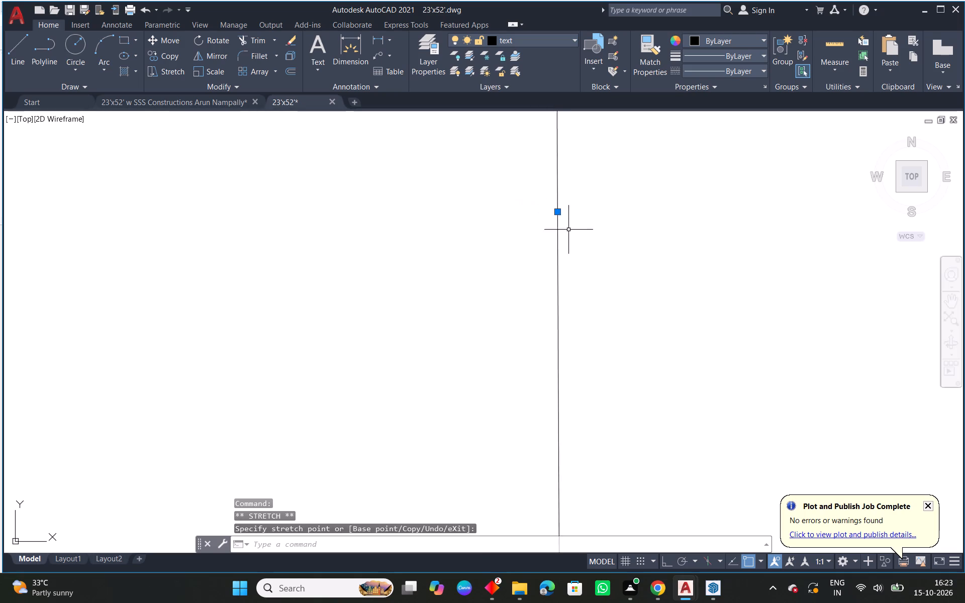
scroll(570, 236, down, 4)
scroll(589, 303, down, 2)
key(Escape)
Adjust the lower end of the kitchen's 6'-0" dimension on the new kitchen's lower wall line.
click(414, 327)
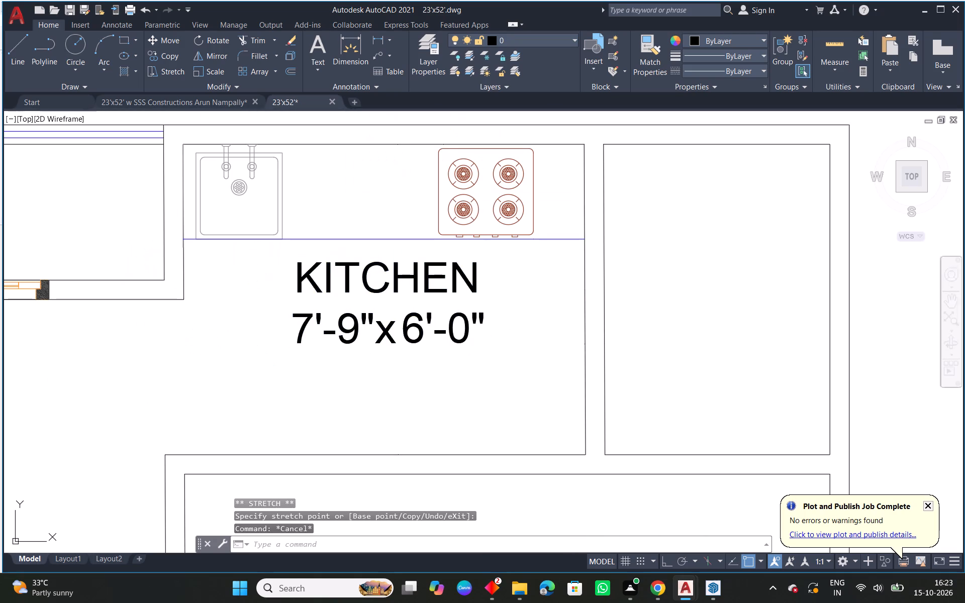
middle_drag(503, 362, 522, 322)
click(421, 416)
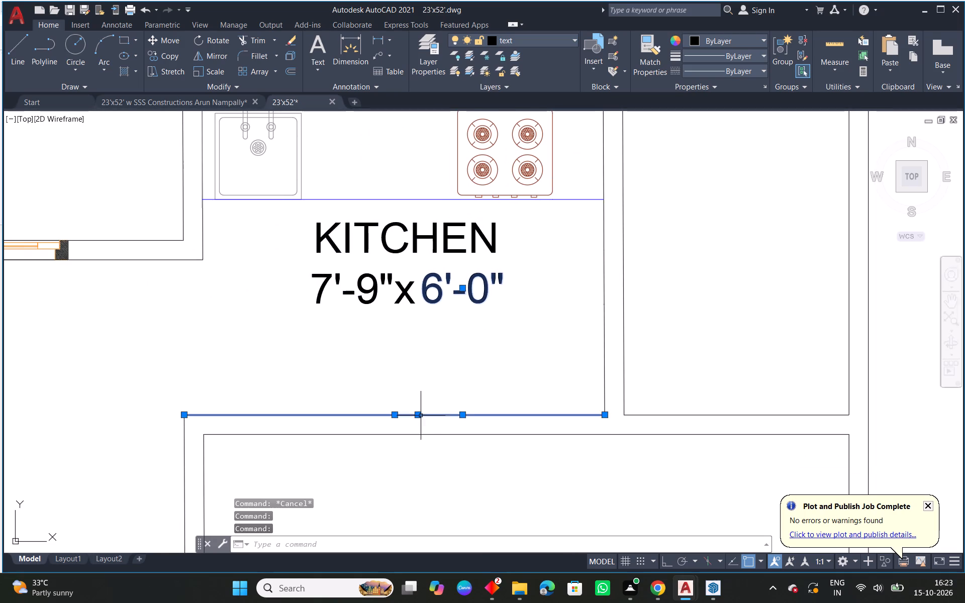
key(Escape)
click(478, 299)
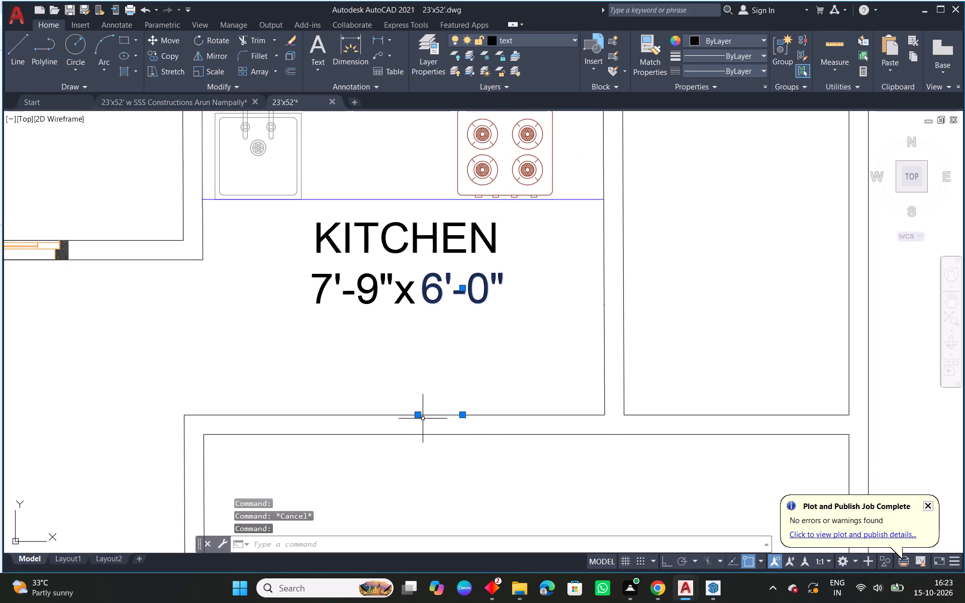
drag(419, 417, 428, 415)
click(445, 418)
key(Escape)
scroll(493, 375, down, 4)
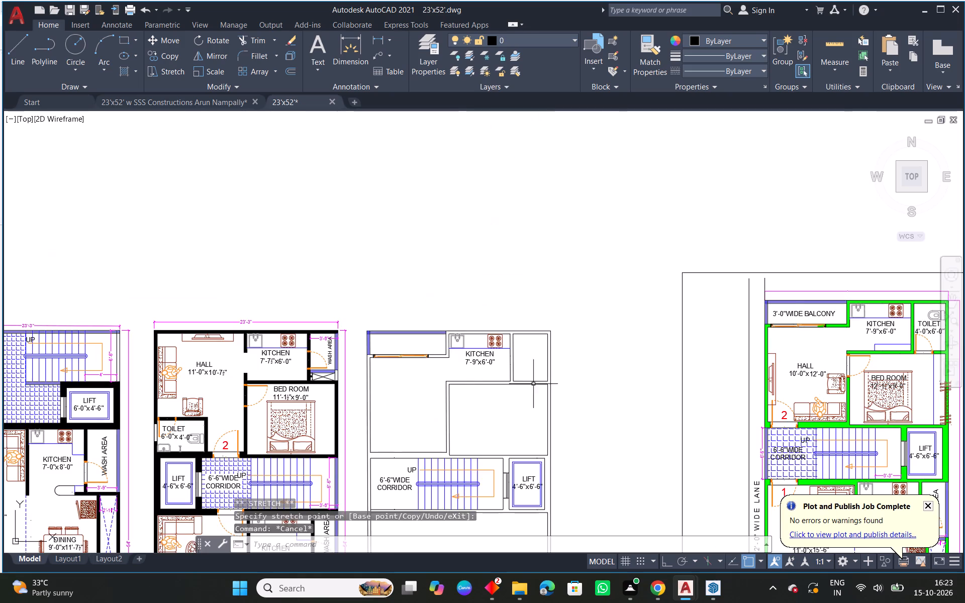
Copy the toilet's WC fixture from the green-walled plan to the right wall of the new toilet.
middle_drag(610, 361, 486, 307)
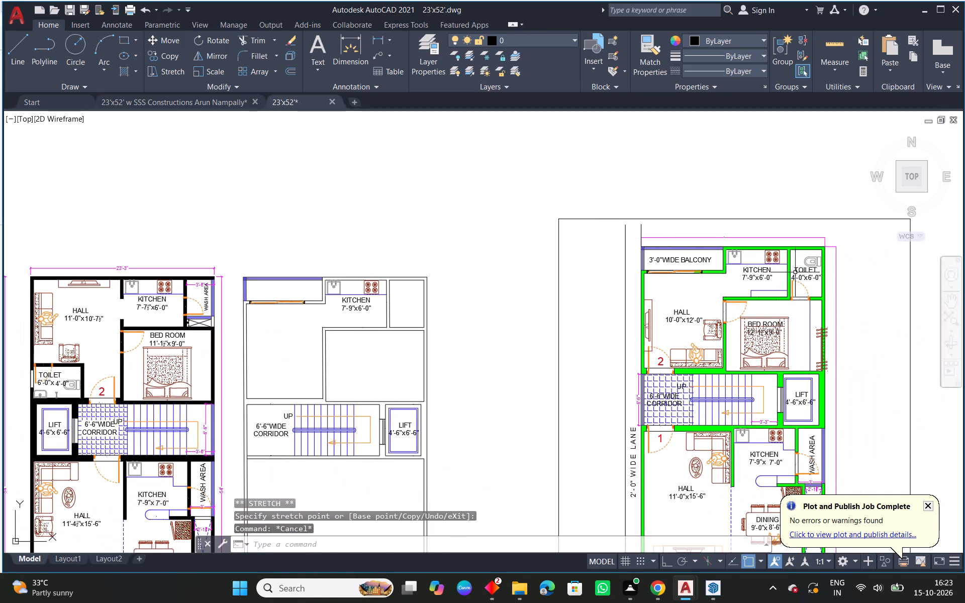
click(817, 262)
text(CO)
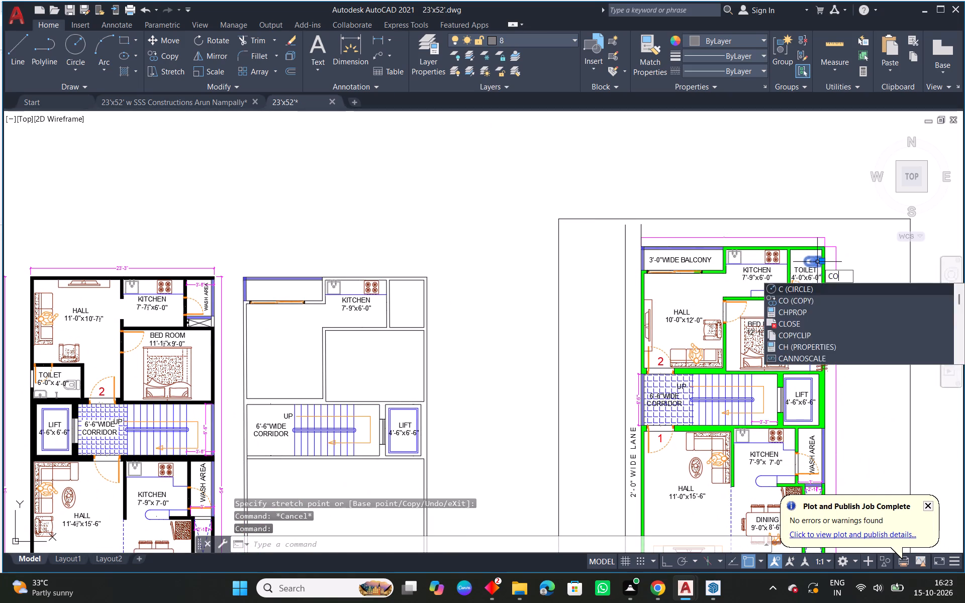
key(space)
click(824, 261)
scroll(403, 293, up, 3)
click(482, 312)
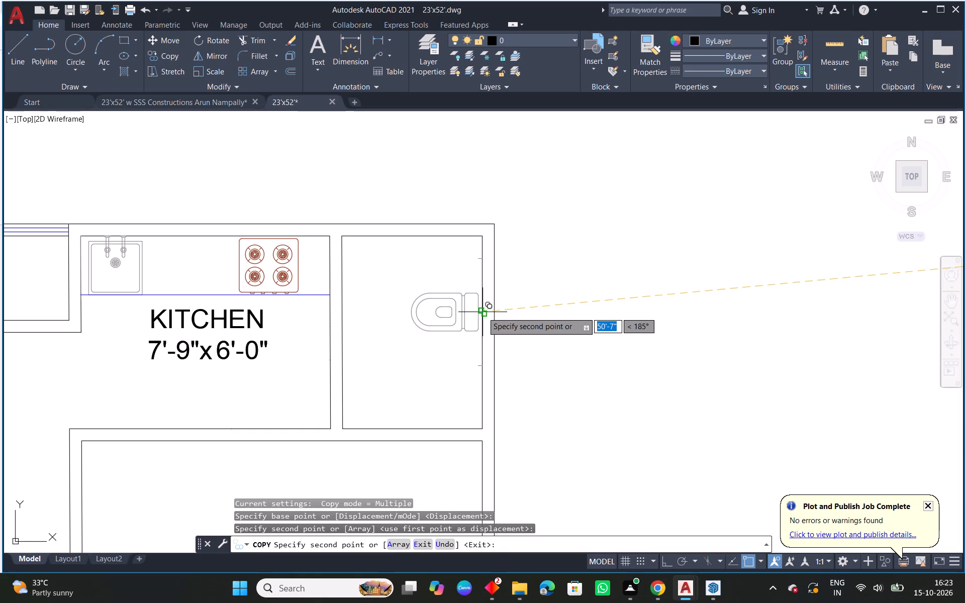
key(Escape)
Copy the TOILET 4'-0"x6'-0" text from the green-walled plan into the new toilet, just below the WC.
scroll(482, 312, down, 2)
middle_drag(622, 321, 411, 279)
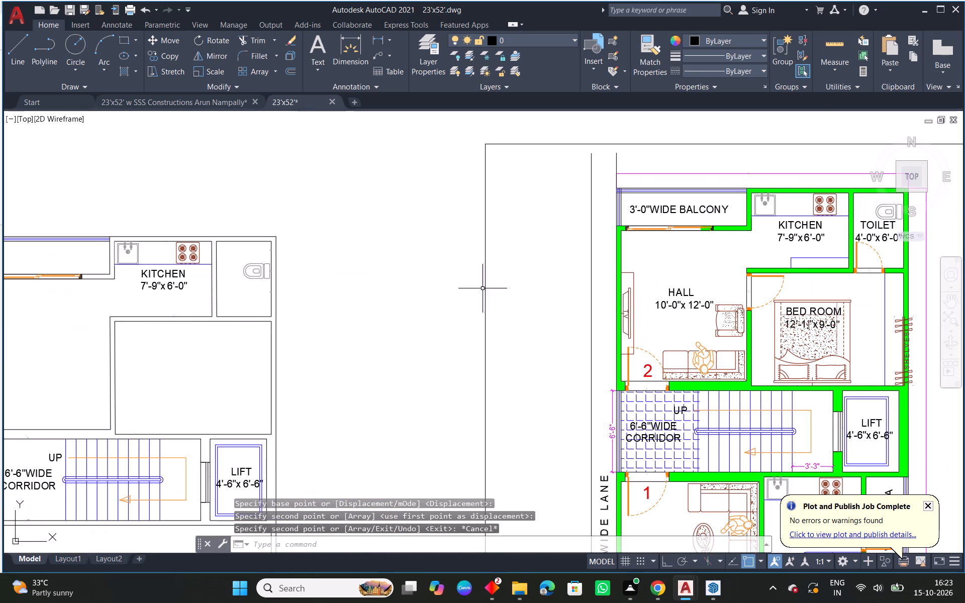
middle_drag(747, 292, 390, 305)
scroll(514, 245, up, 2)
click(557, 264)
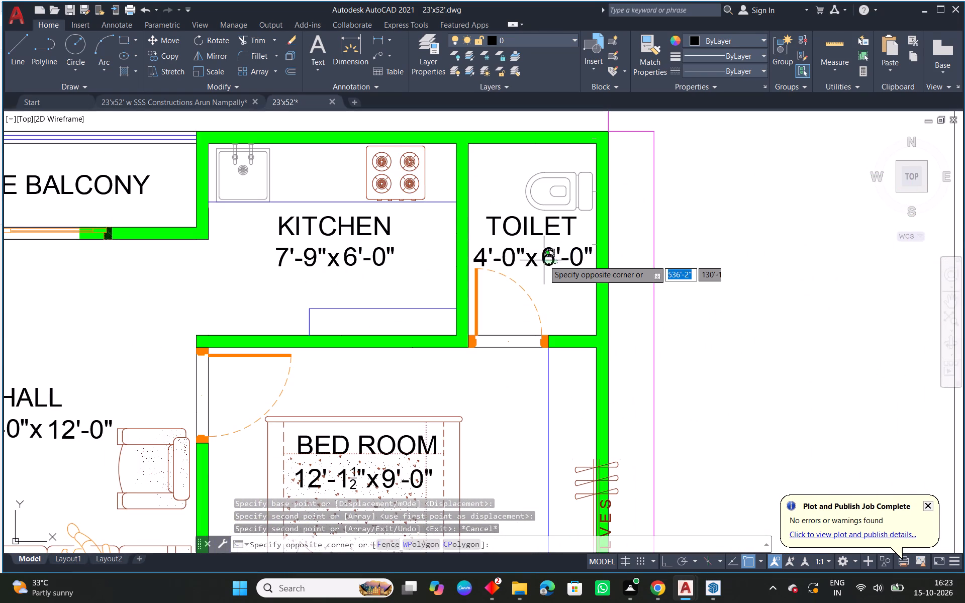
click(514, 258)
text(CO)
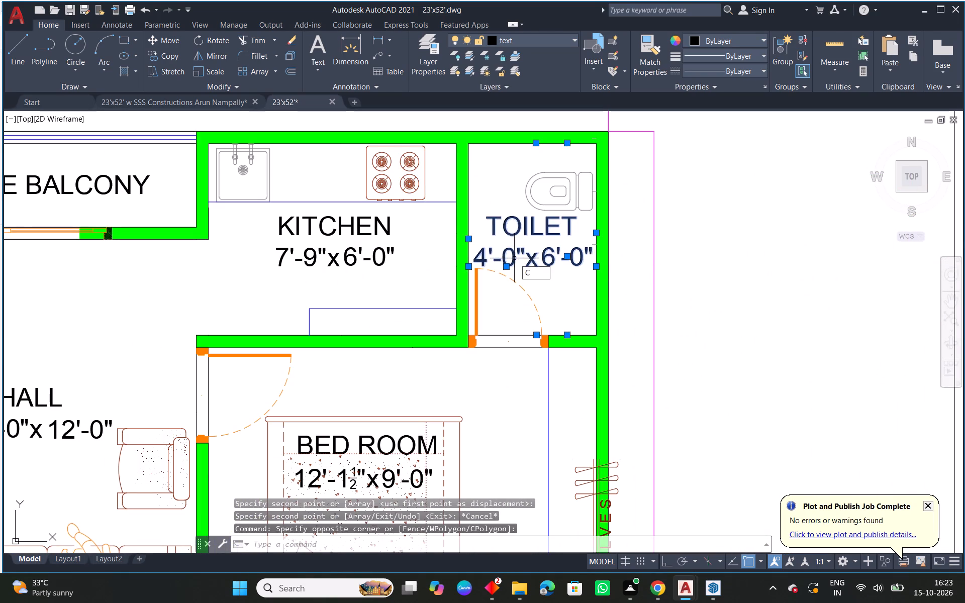
key(space)
click(554, 221)
scroll(407, 329, down, 2)
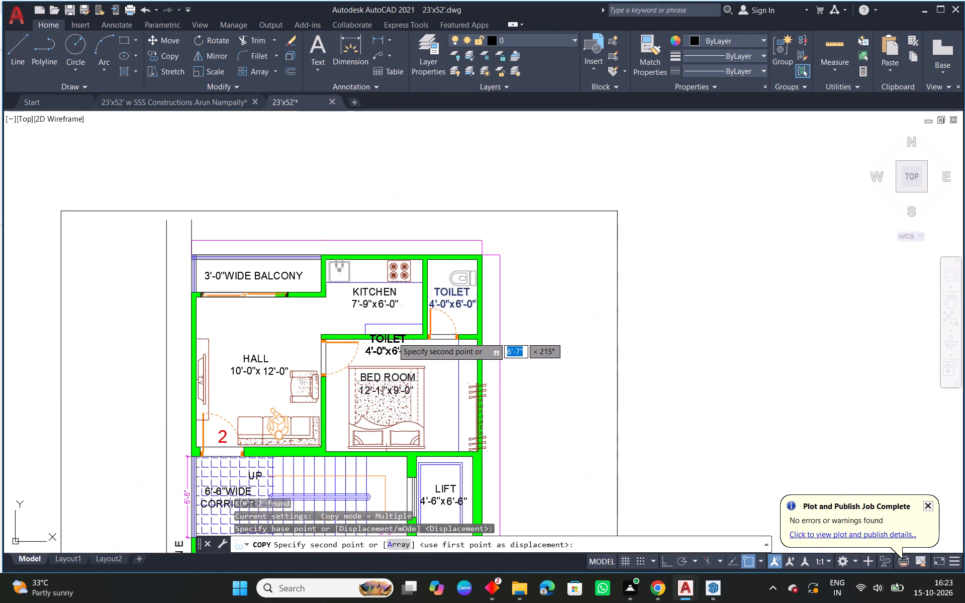
middle_drag(317, 352, 964, 275)
scroll(629, 265, up, 1)
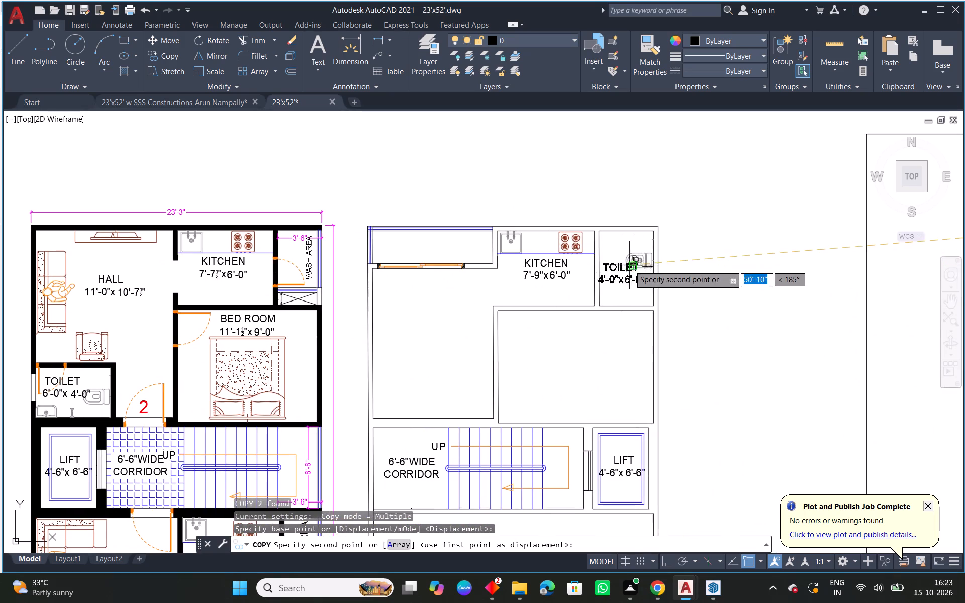
scroll(629, 265, up, 2)
click(651, 291)
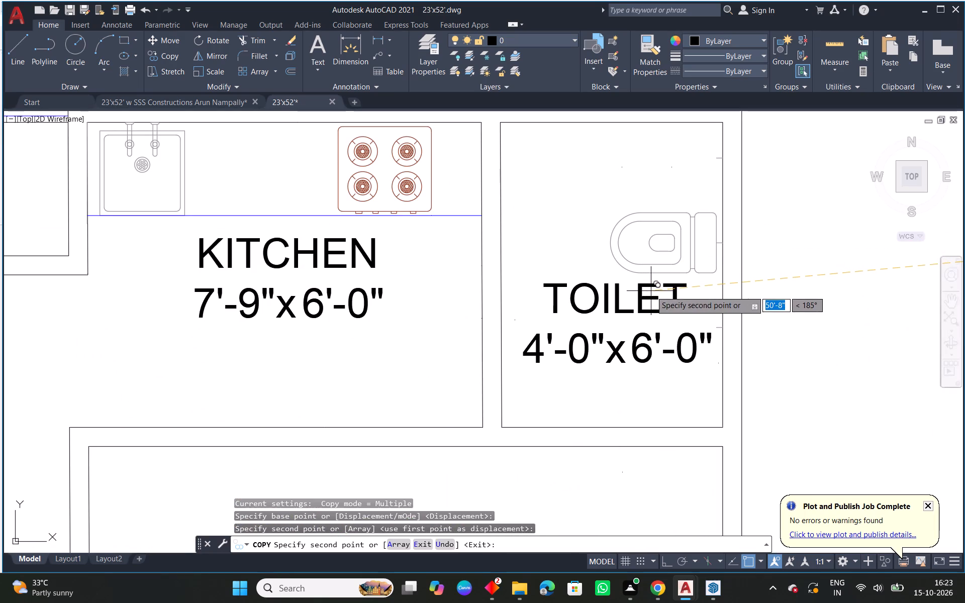
key(Escape)
Stretch both ends of the toilet's 4'-0" width dimension onto the new toilet's left and right wall lines.
click(571, 356)
scroll(528, 336, up, 1)
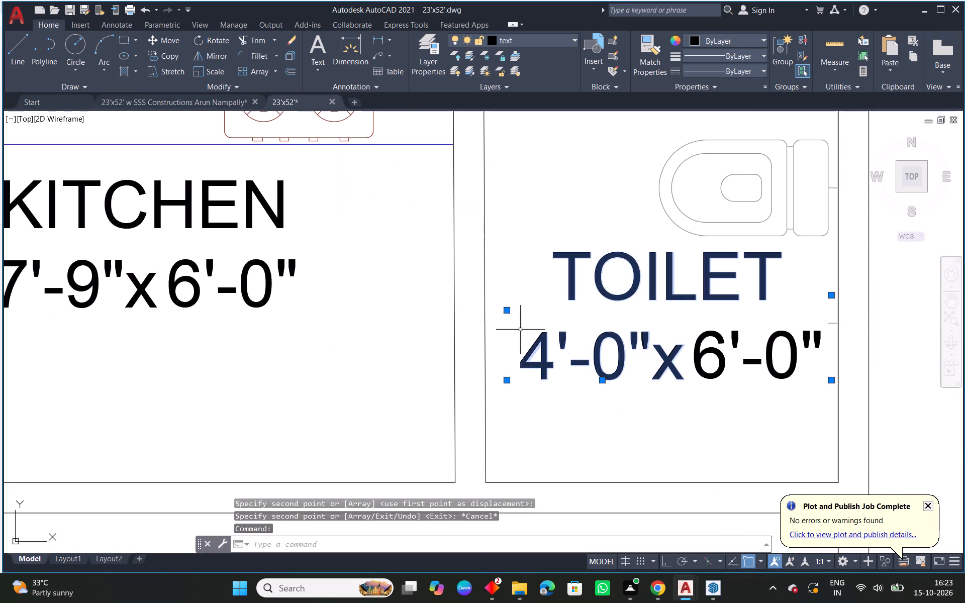
click(505, 314)
click(486, 349)
middle_drag(677, 361, 566, 352)
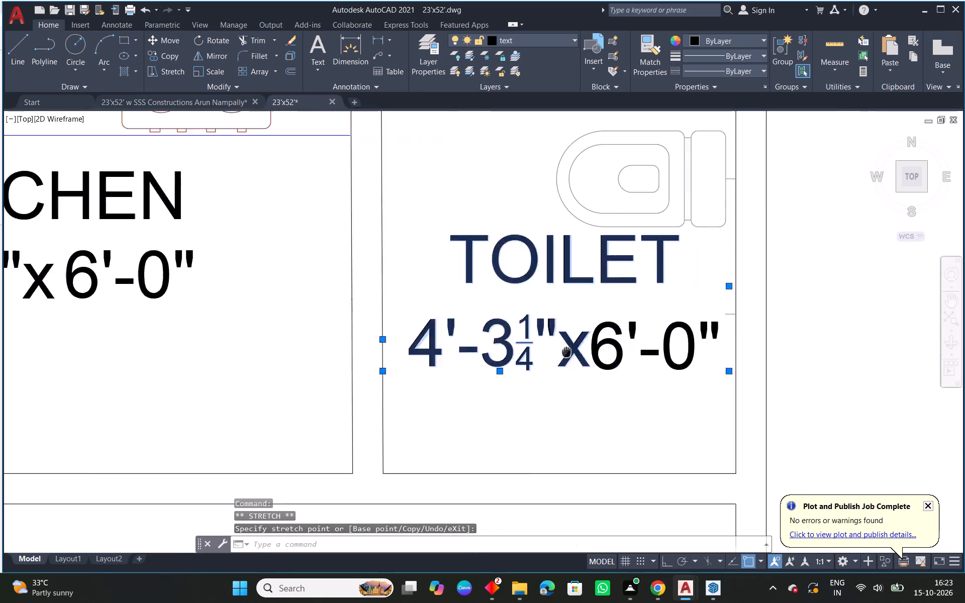
middle_drag(566, 352, 512, 343)
scroll(671, 284, up, 1)
click(664, 274)
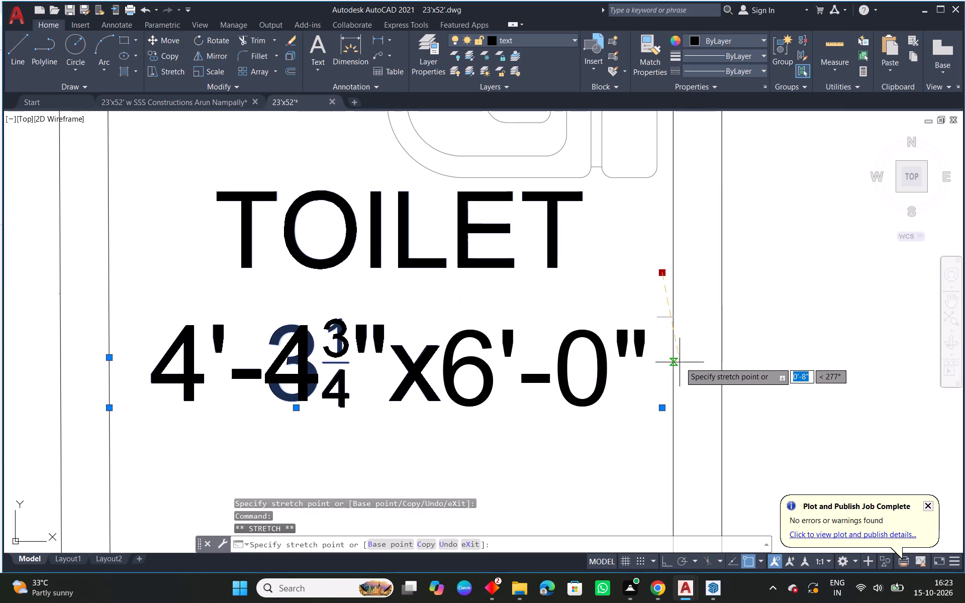
click(672, 375)
scroll(633, 379, down, 3)
scroll(591, 386, down, 2)
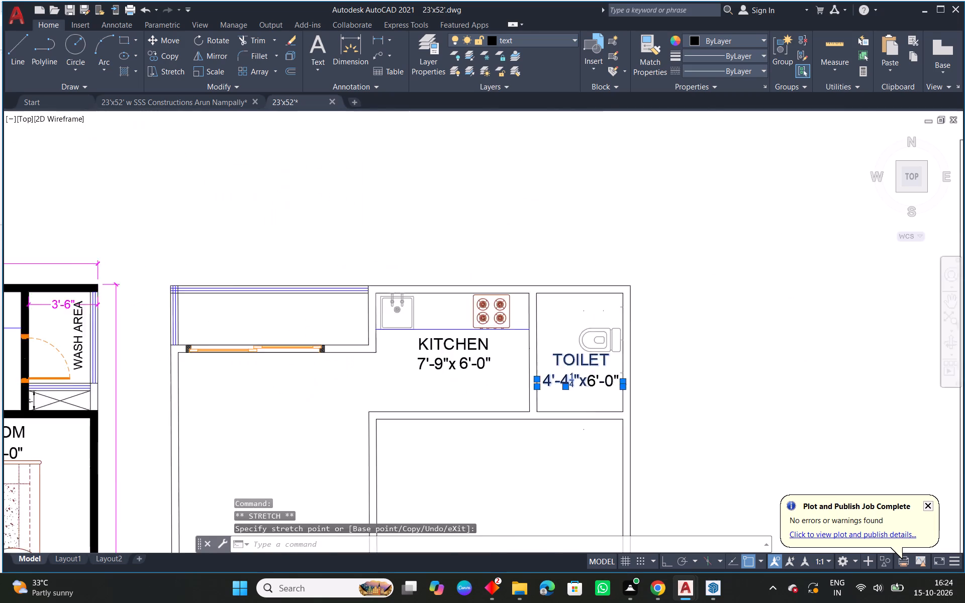
middle_drag(680, 387, 602, 368)
scroll(527, 342, up, 1)
key(Escape)
Stretch the ends of the toilet's 6'-0" dimension onto the new toilet's upper and lower wall lines.
click(518, 372)
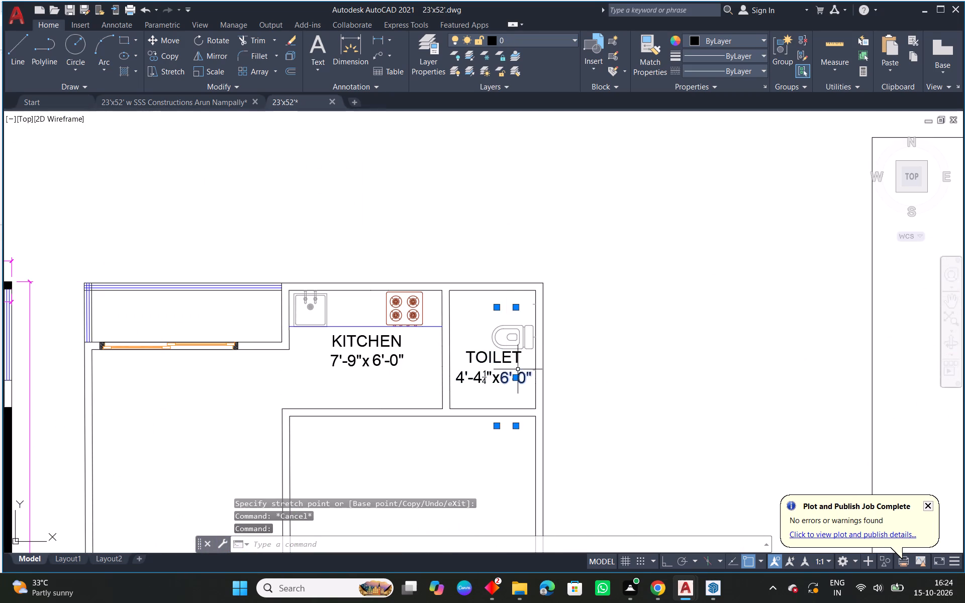
scroll(502, 310, up, 1)
click(493, 306)
click(502, 279)
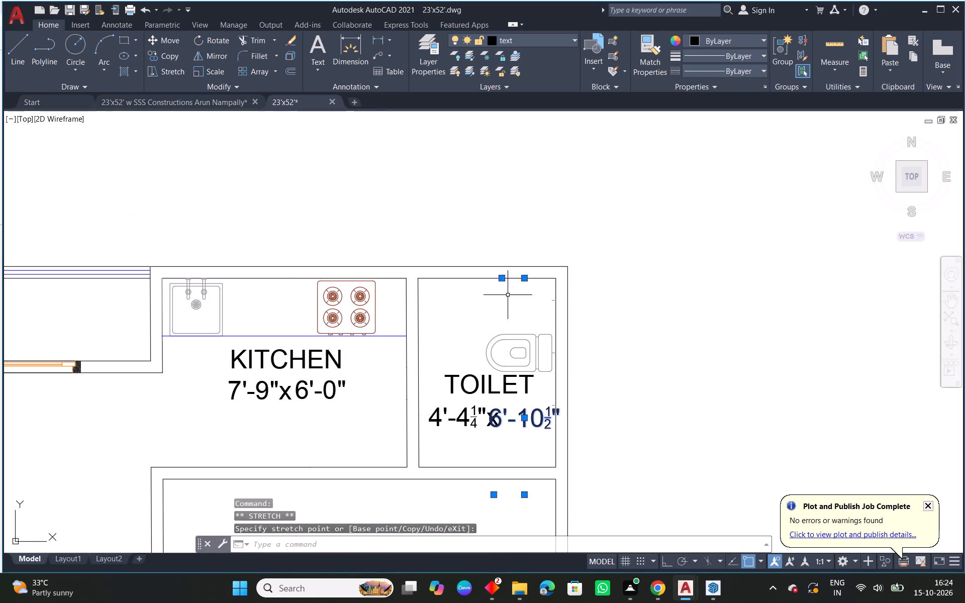
middle_drag(545, 373, 561, 288)
click(508, 411)
click(508, 385)
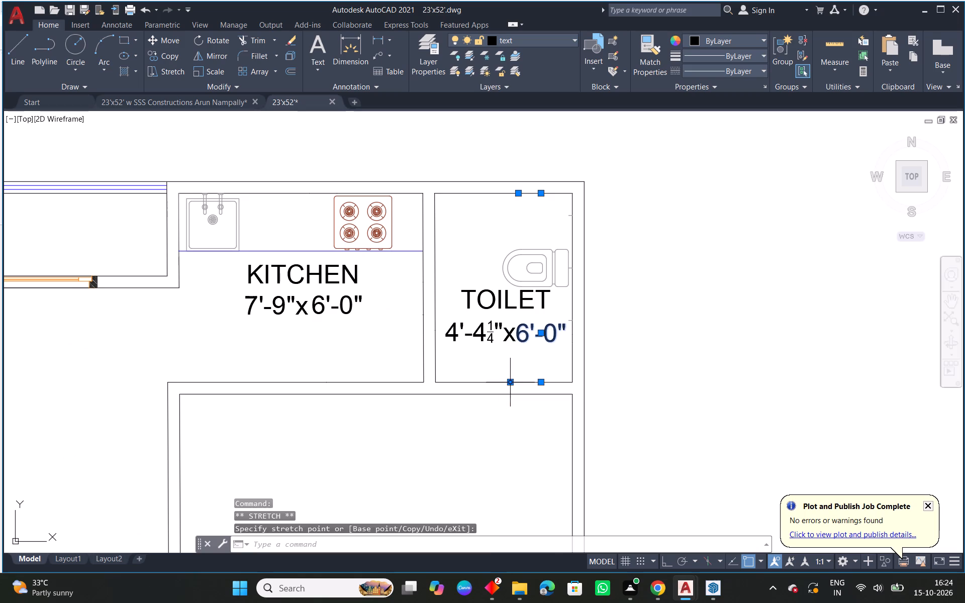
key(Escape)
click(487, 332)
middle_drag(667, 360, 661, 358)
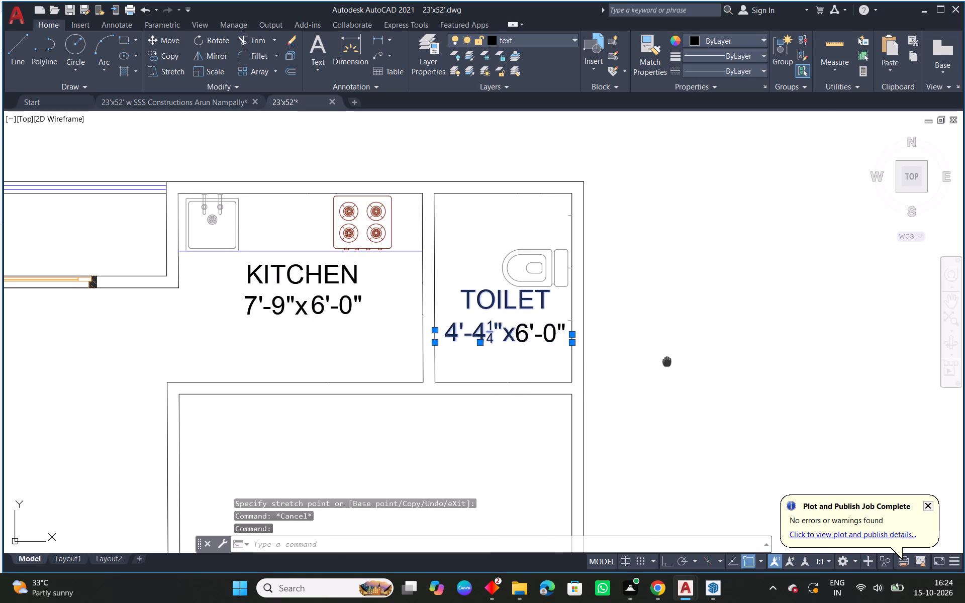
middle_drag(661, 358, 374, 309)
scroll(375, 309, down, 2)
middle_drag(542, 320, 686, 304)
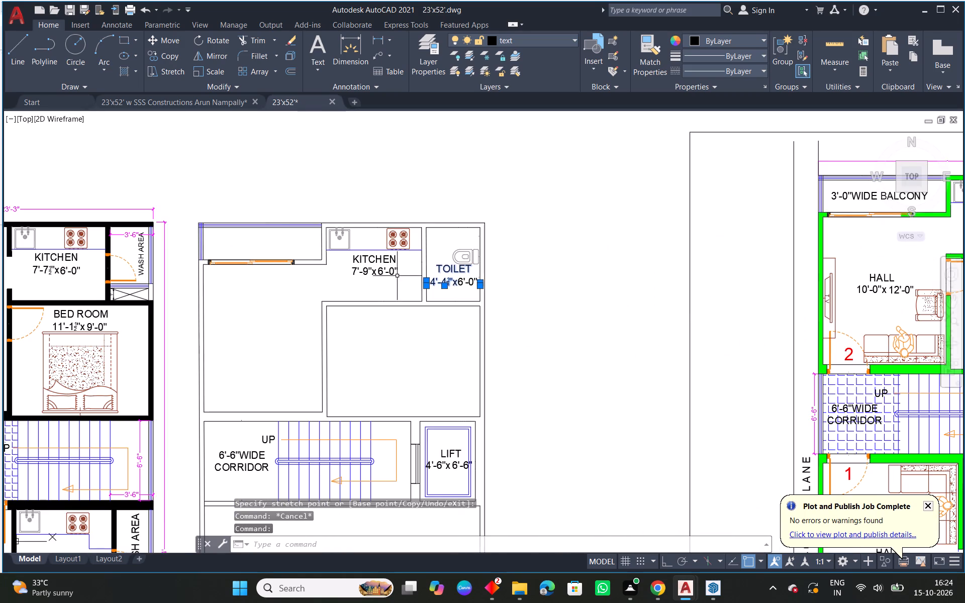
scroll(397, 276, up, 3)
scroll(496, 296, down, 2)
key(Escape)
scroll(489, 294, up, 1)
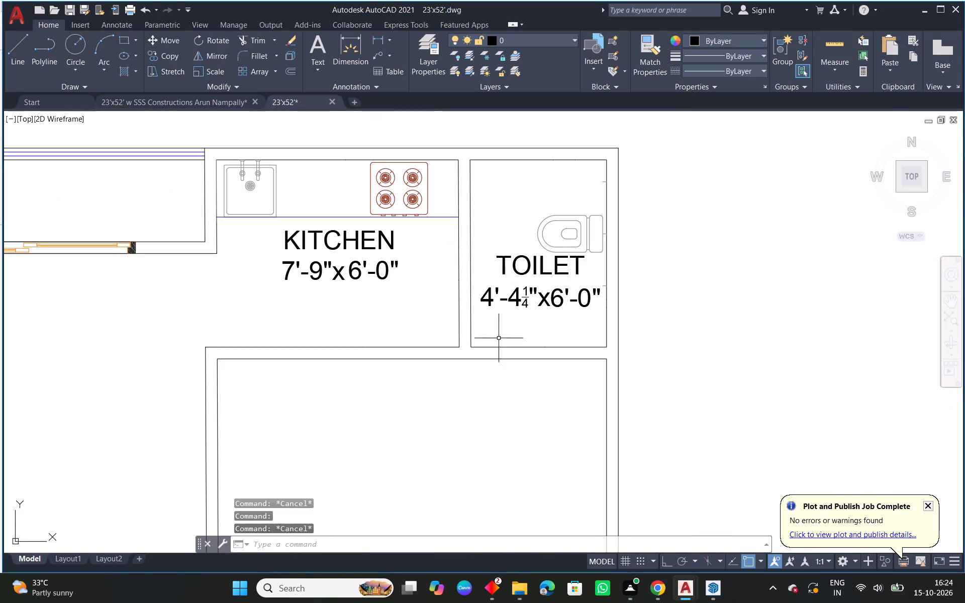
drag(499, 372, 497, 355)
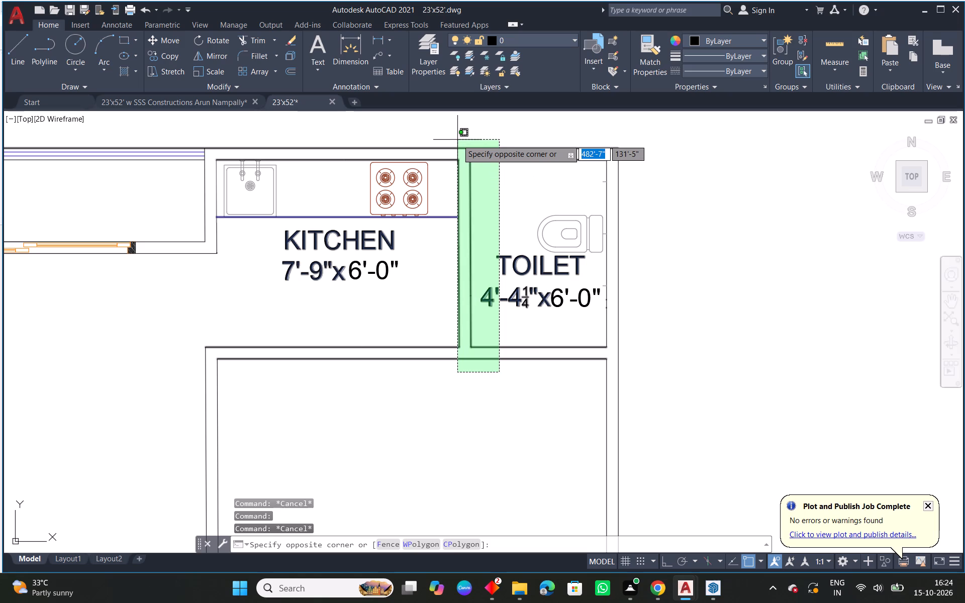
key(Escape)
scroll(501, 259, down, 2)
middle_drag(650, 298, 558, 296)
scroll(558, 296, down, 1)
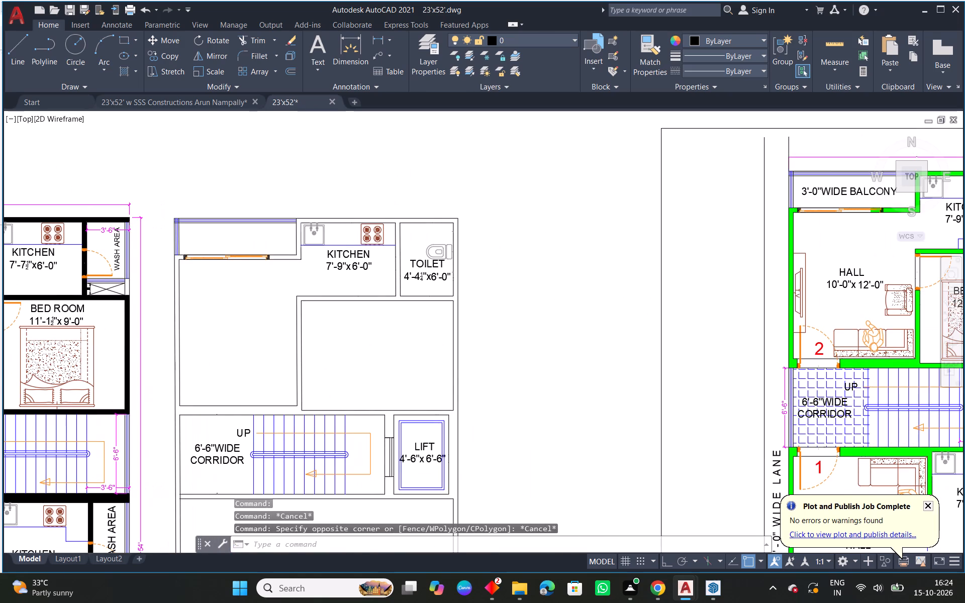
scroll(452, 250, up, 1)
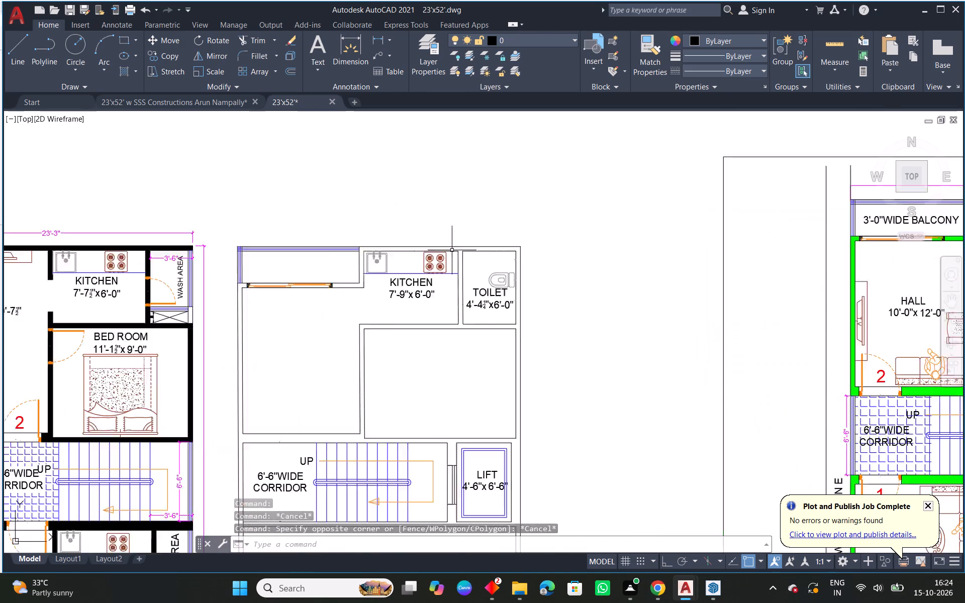
List the object data of the new toilet's upper inner wall line to check its length.
scroll(452, 250, up, 1)
click(522, 252)
text(LI)
key(space)
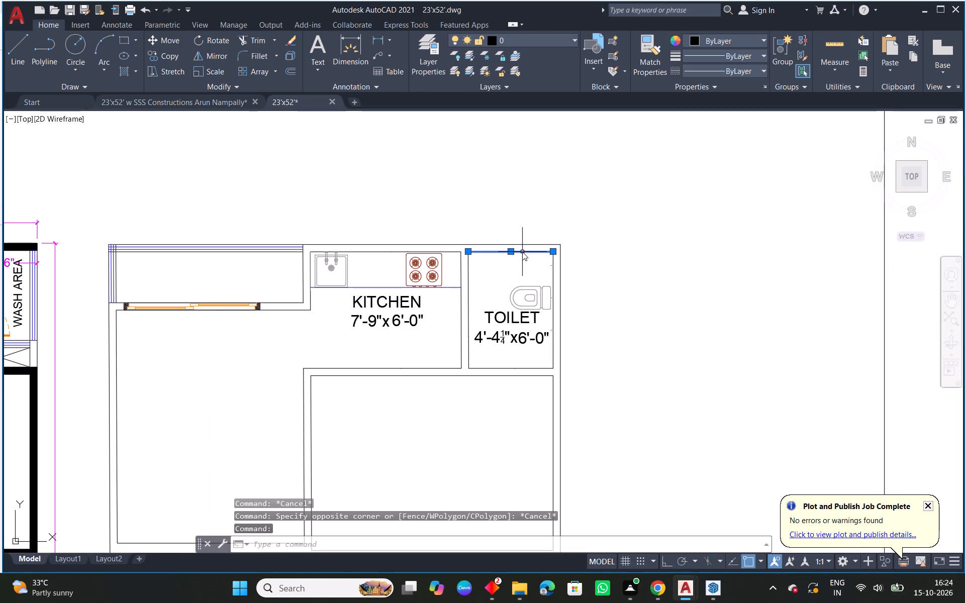
click(647, 258)
key(Escape)
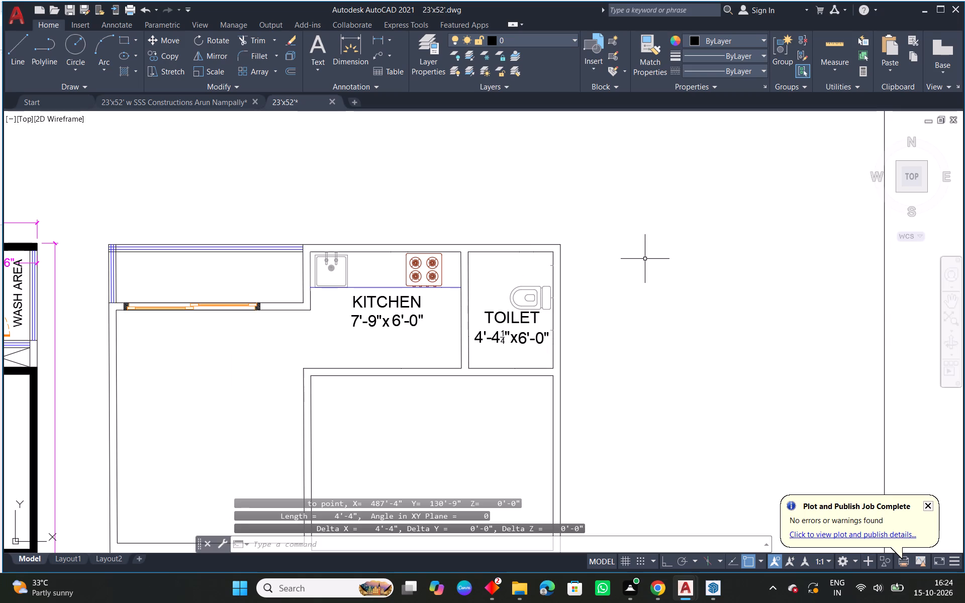
Dimension the overall width of the new plan between its outer upper corners, placing the dimension line just above the balcony and kitchen.
scroll(646, 256, down, 2)
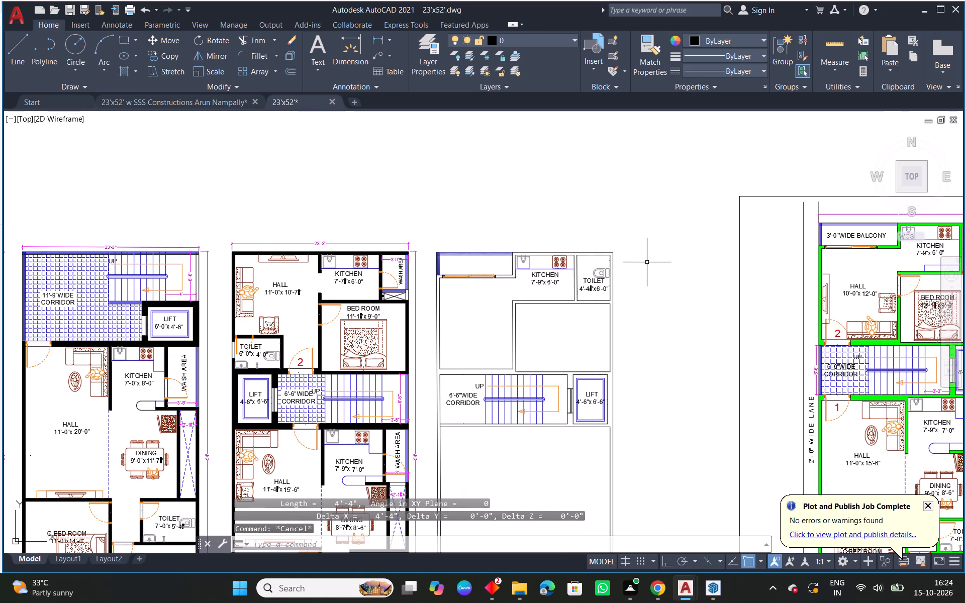
click(355, 41)
scroll(472, 236, up, 2)
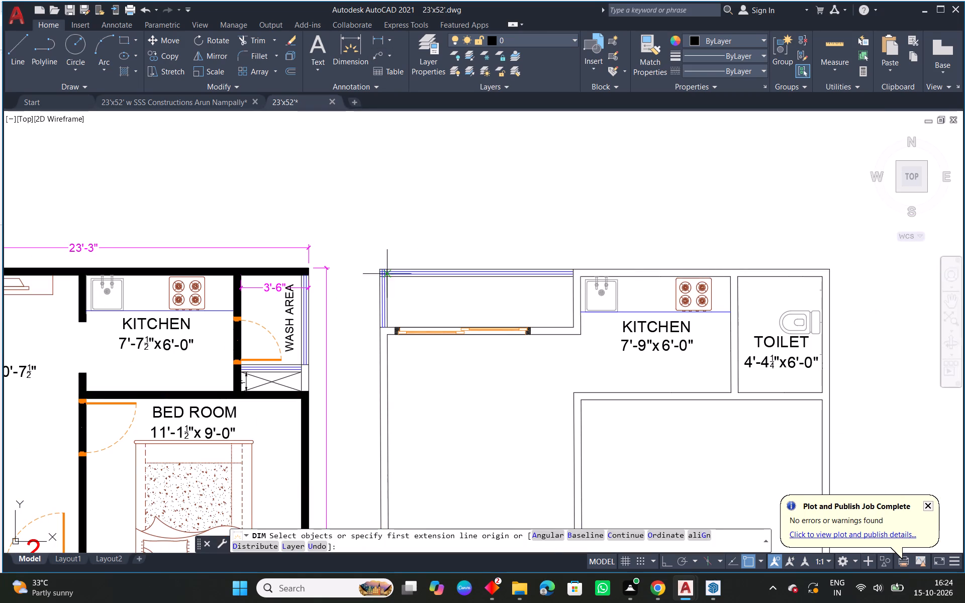
click(381, 268)
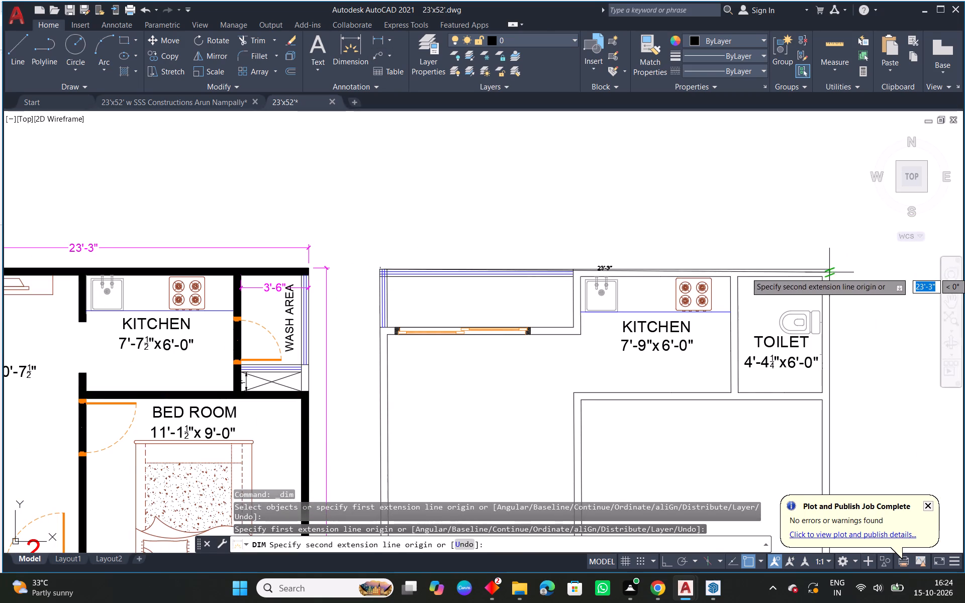
click(827, 267)
click(827, 251)
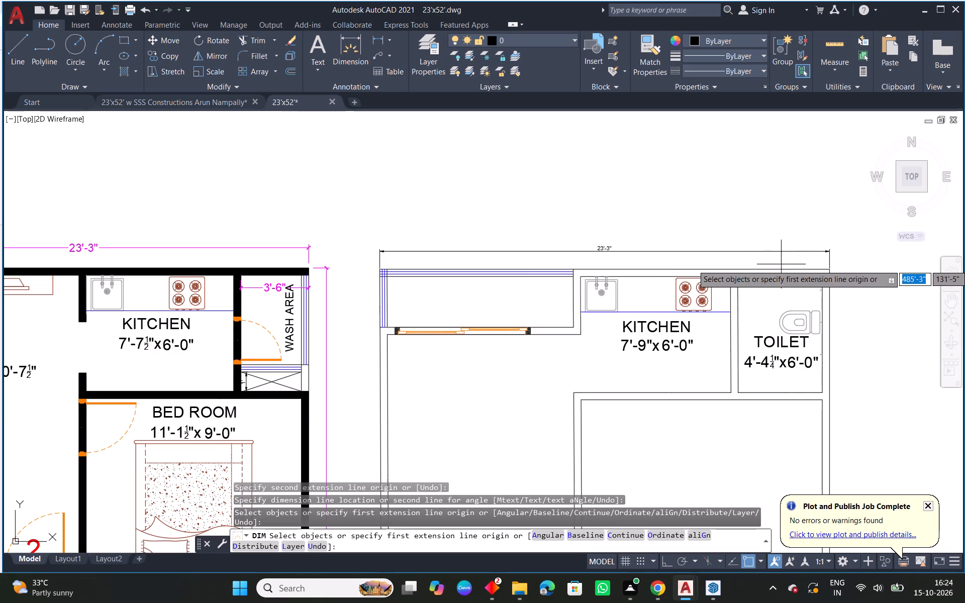
scroll(779, 265, down, 1)
middle_drag(844, 340, 562, 220)
scroll(553, 218, down, 1)
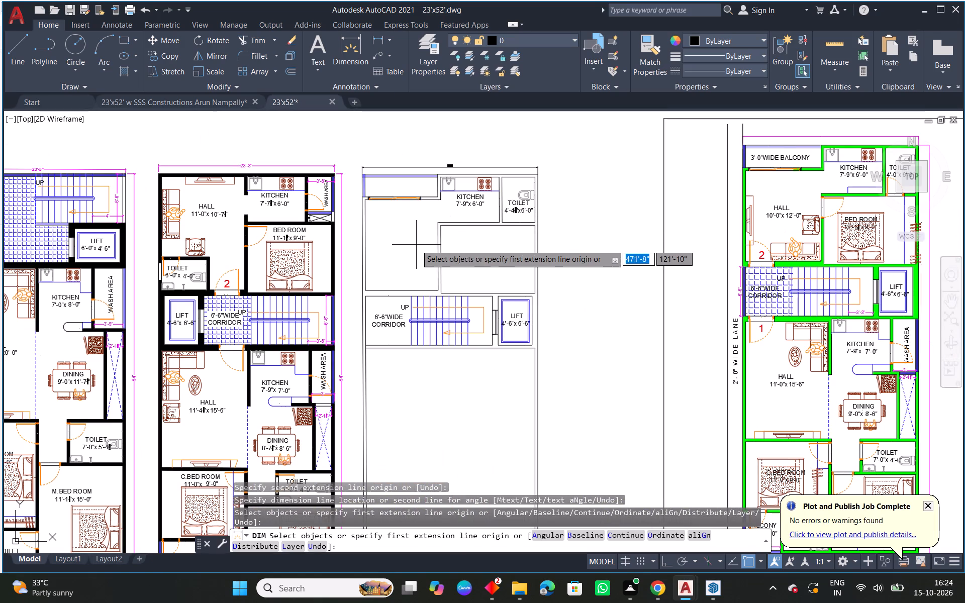
right_click(424, 237)
click(469, 248)
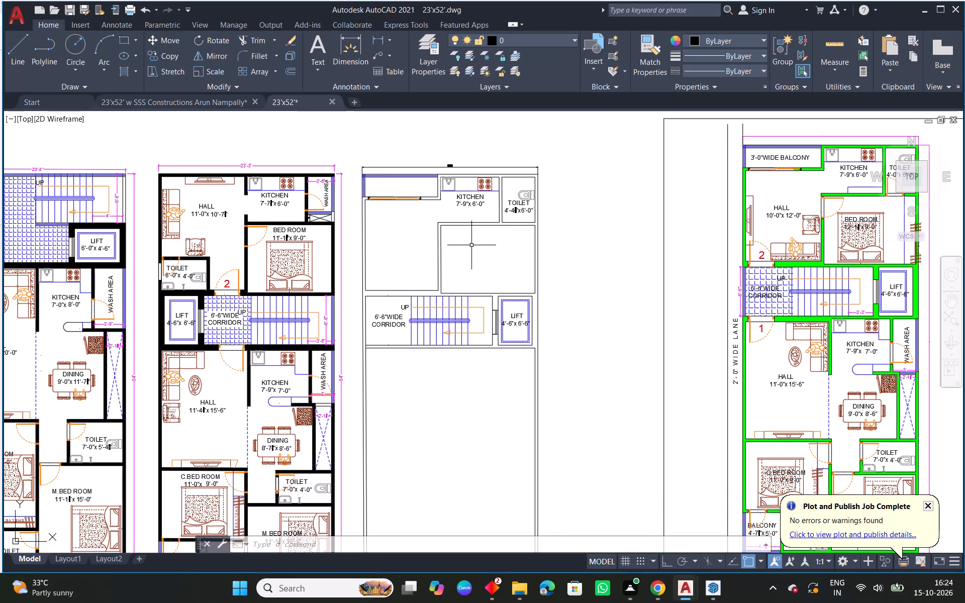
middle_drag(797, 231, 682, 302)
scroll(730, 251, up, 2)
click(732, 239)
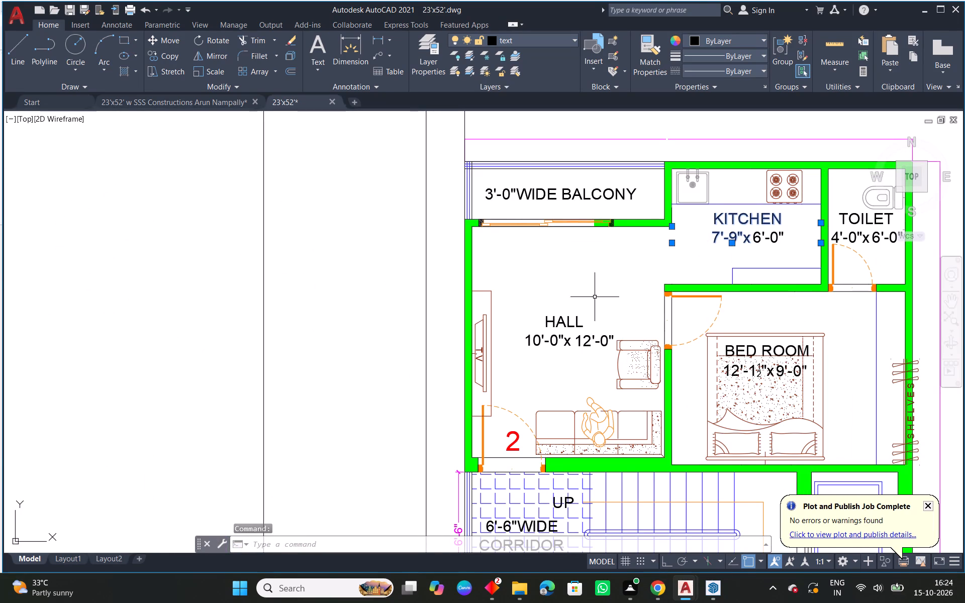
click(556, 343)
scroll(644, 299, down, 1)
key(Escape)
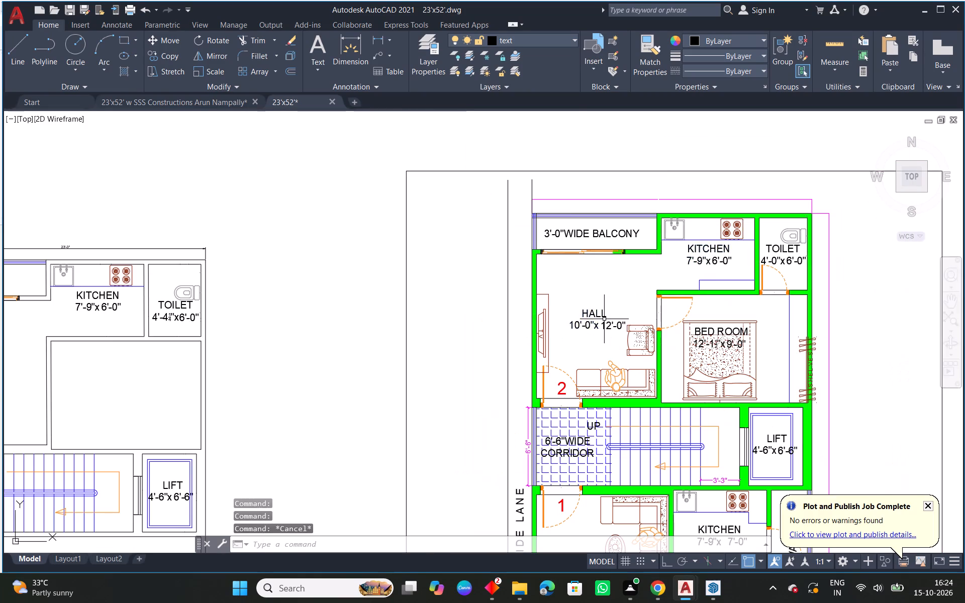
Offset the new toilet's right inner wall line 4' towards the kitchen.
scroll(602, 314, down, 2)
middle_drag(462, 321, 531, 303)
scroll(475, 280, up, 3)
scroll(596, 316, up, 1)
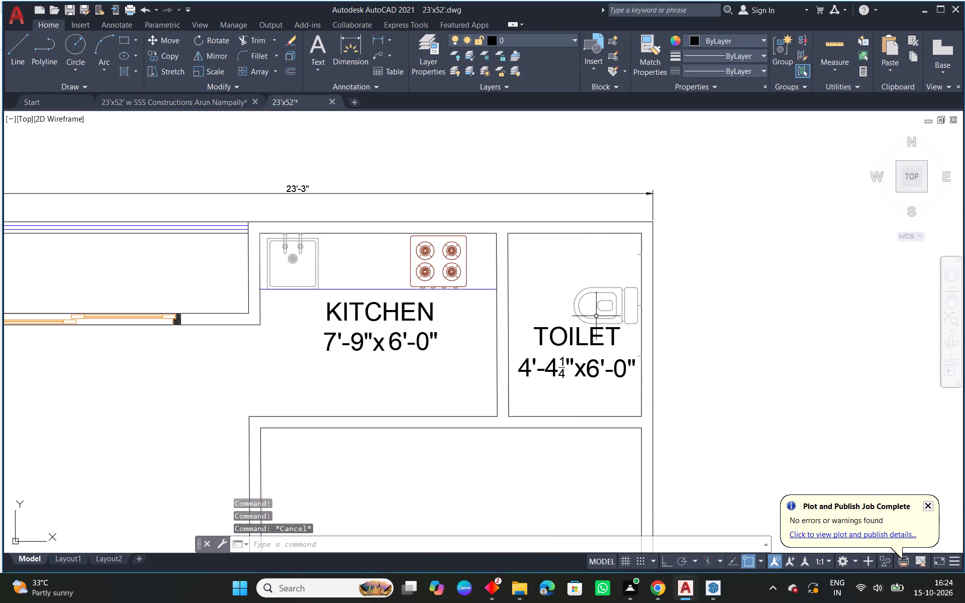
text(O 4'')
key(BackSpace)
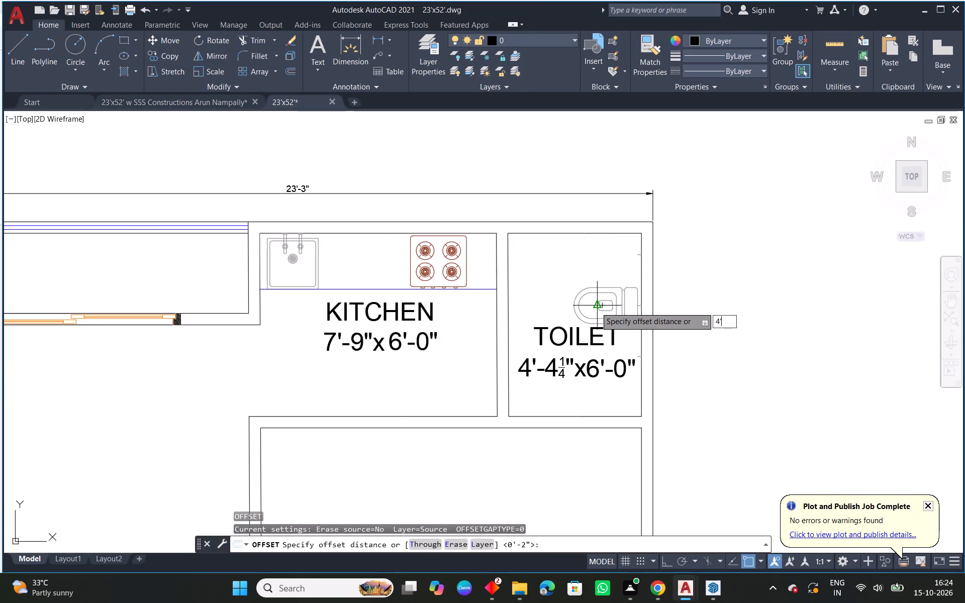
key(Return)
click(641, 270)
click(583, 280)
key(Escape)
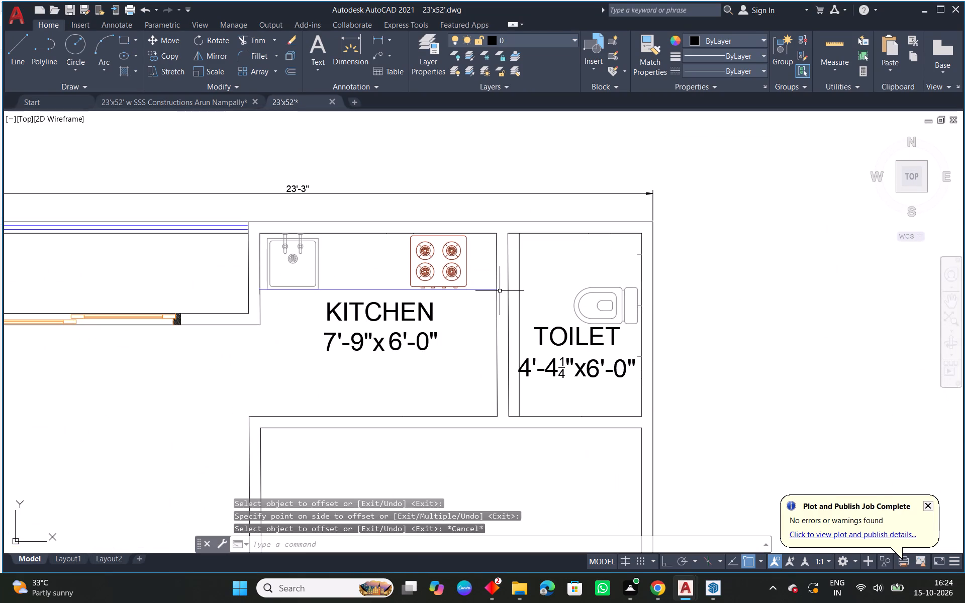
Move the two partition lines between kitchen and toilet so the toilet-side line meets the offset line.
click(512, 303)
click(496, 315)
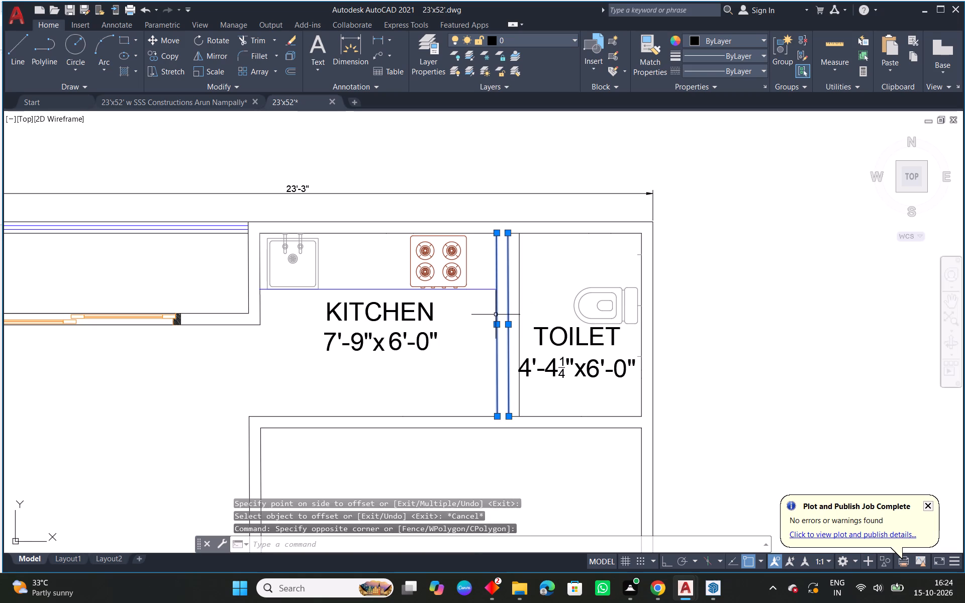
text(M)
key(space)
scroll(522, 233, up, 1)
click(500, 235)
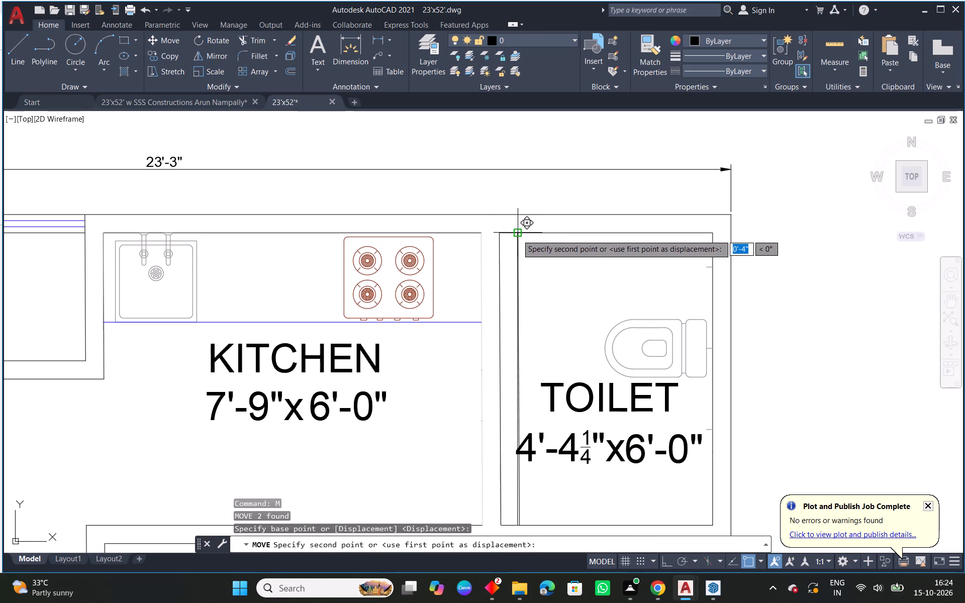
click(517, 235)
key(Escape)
Delete the three vertical lines of the partition between the kitchen and the toilet.
click(520, 255)
key(Escape)
drag(526, 270, 520, 271)
click(495, 277)
key(Delete)
key(Escape)
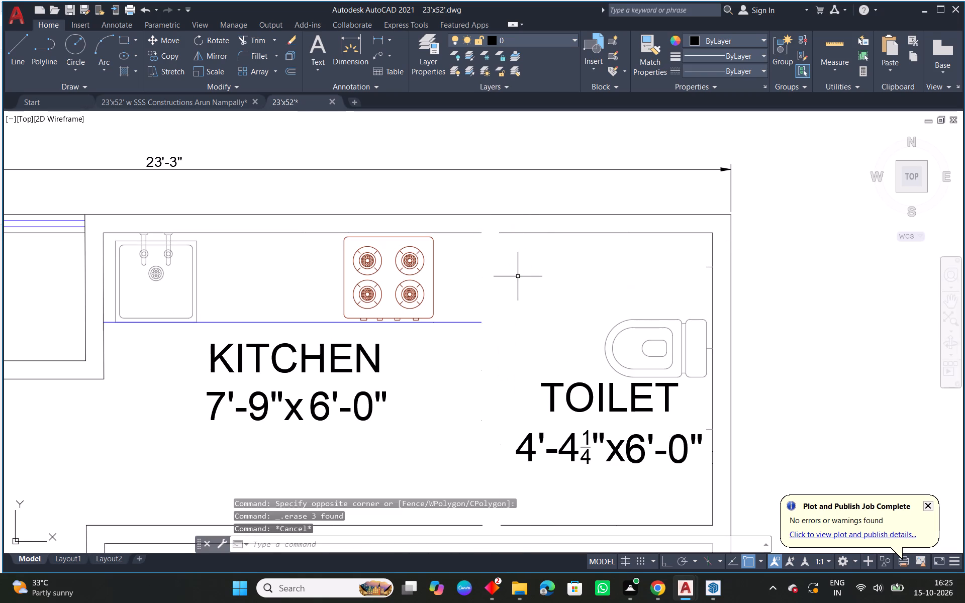
Offset the toilet's right inner wall line 4' to the left as the partition's toilet-side face.
text(O 4)
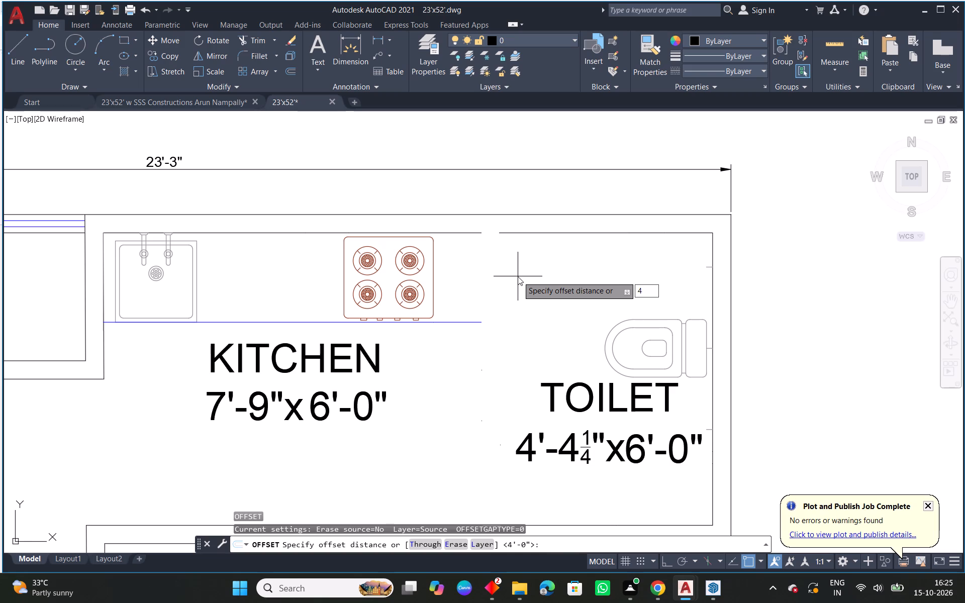
text('')
key(BackSpace)
key(Return)
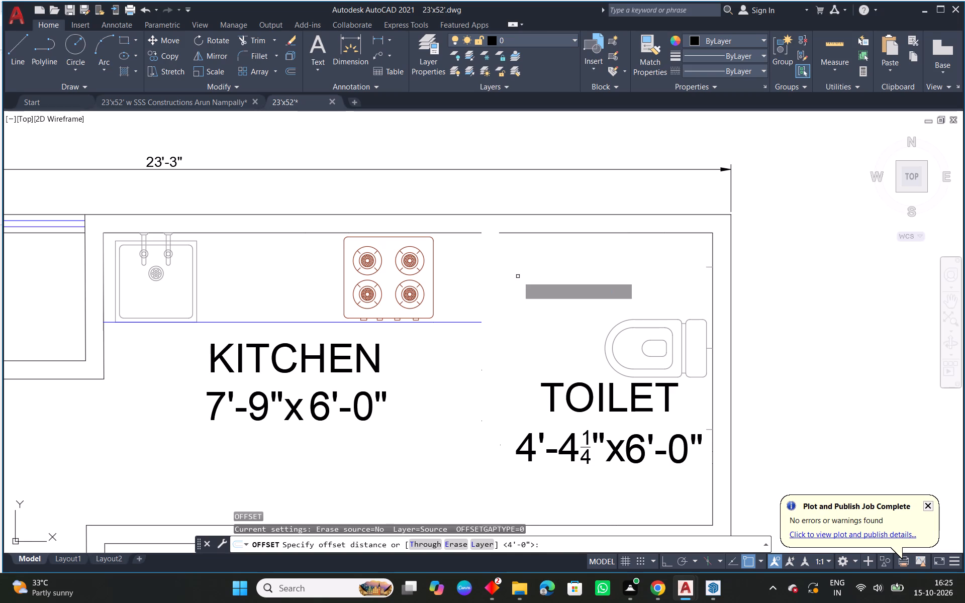
click(712, 285)
click(578, 309)
key(Escape)
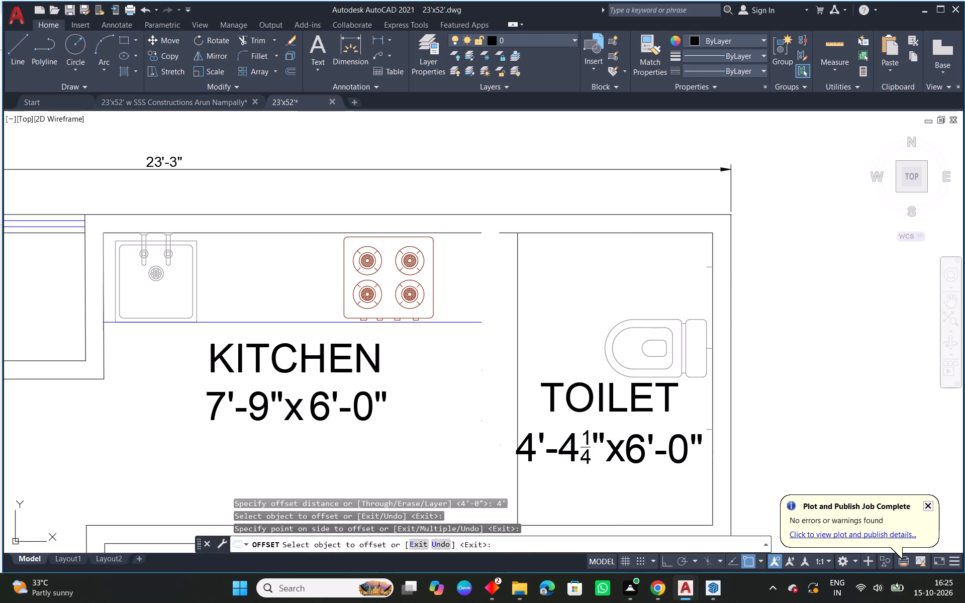
key(Escape)
Offset the new toilet-side partition line 4.5" towards the kitchen to give the partition its thickness.
text(O 4.5)
key(Return)
click(519, 336)
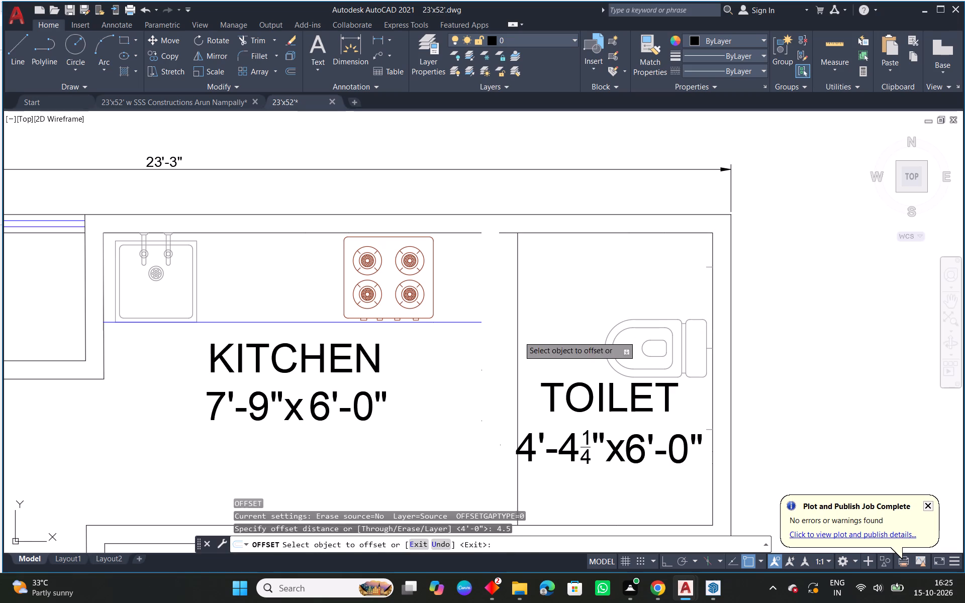
click(478, 348)
key(Escape)
Fillet the kitchen's upper inner wall line with the kitchen-side partition line at radius 0 to close the corner.
key(f)
key(space)
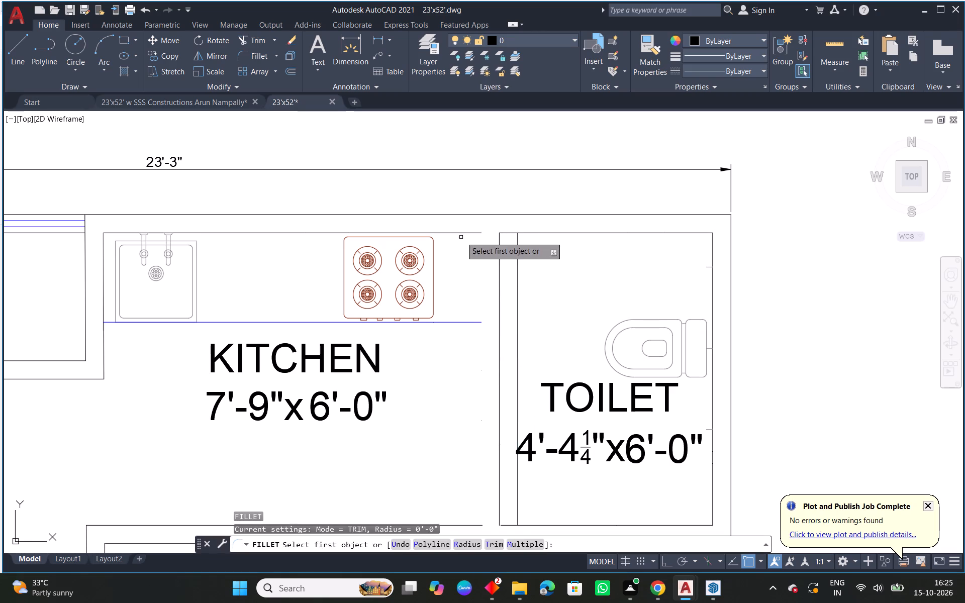
click(476, 233)
click(497, 250)
click(500, 247)
key(Escape)
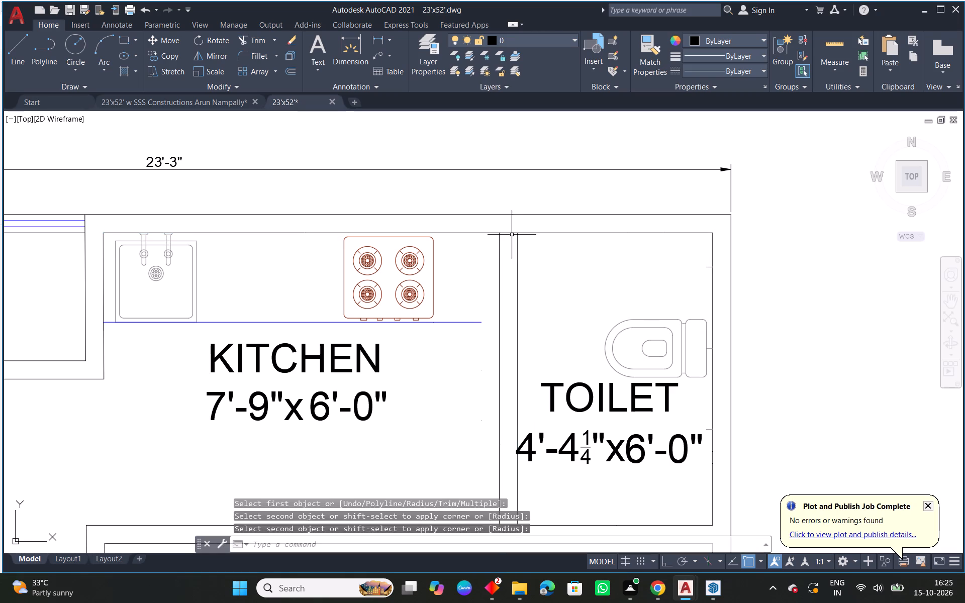
Trim the piece of upper inner wall line lying between the two partition lines.
text(TR)
key(space)
key(space)
click(514, 233)
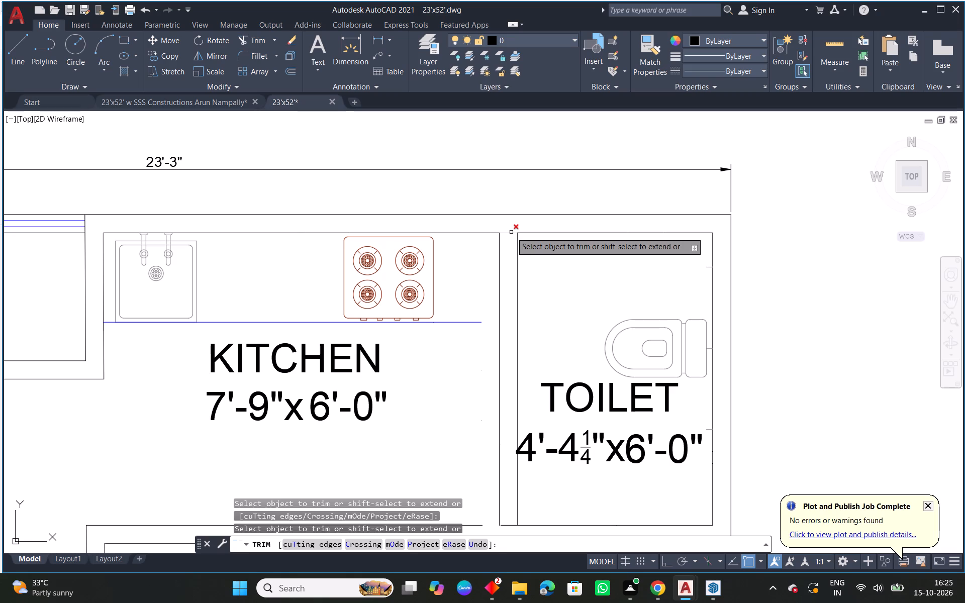
key(Escape)
Fillet the toilet-side partition line with the toilet's upper and lower wall lines at radius 0.
key(f)
key(space)
click(518, 244)
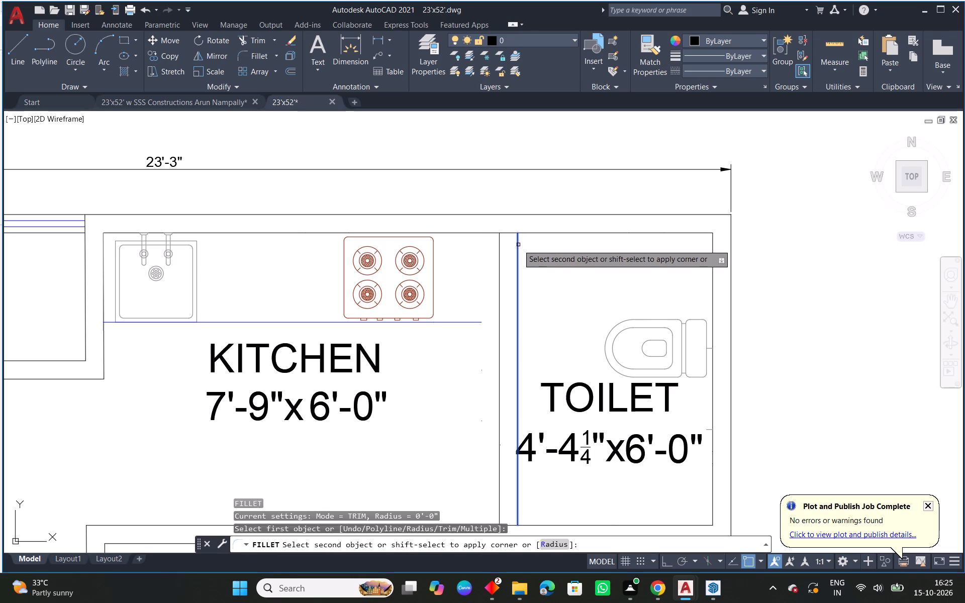
click(524, 232)
middle_drag(610, 321, 626, 224)
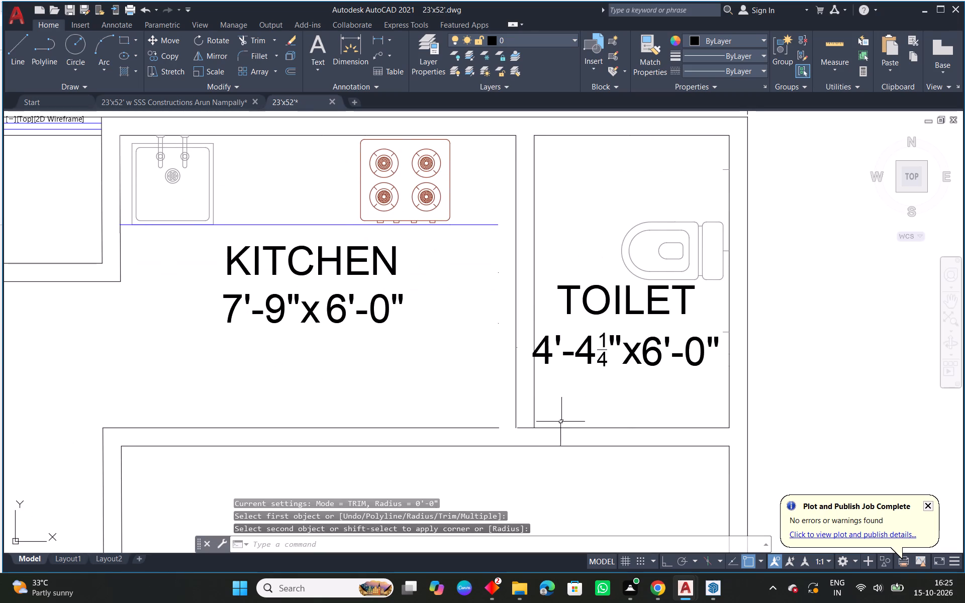
right_click(560, 419)
click(621, 192)
scroll(534, 441, up, 1)
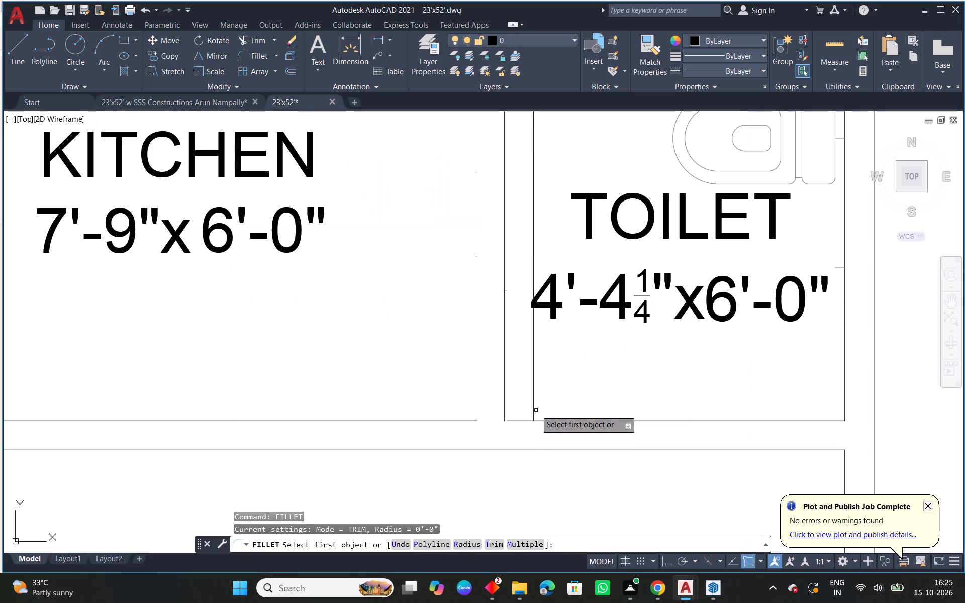
click(535, 412)
click(555, 421)
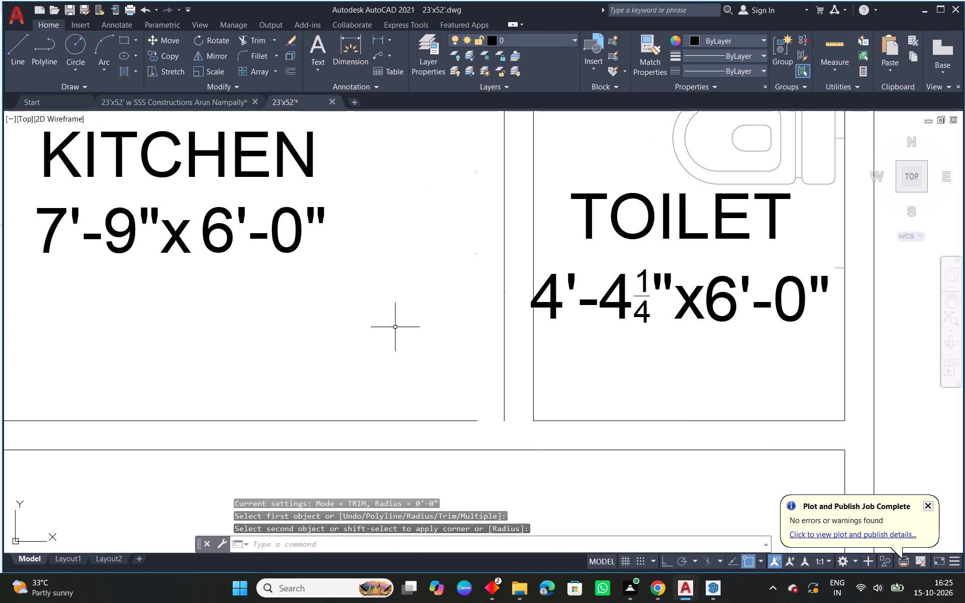
Fillet the kitchen's lower wall line with the kitchen-side partition line at radius 0 to close the corner.
right_click(395, 327)
click(446, 340)
click(472, 422)
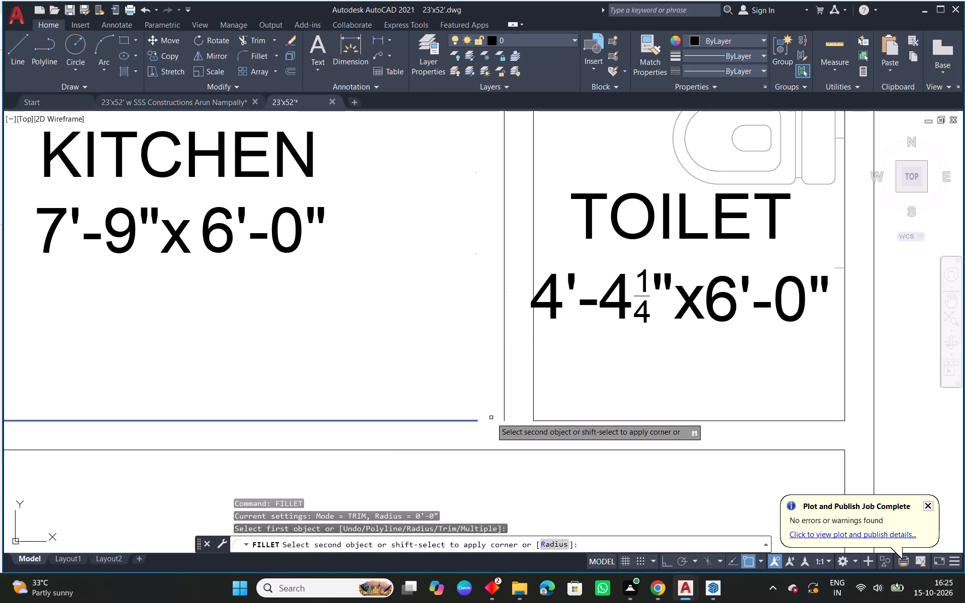
click(504, 408)
key(Escape)
Stretch the toilet's width dimension to the toilet-side partition line so its label gives 4'-0".
click(599, 307)
scroll(512, 292, up, 1)
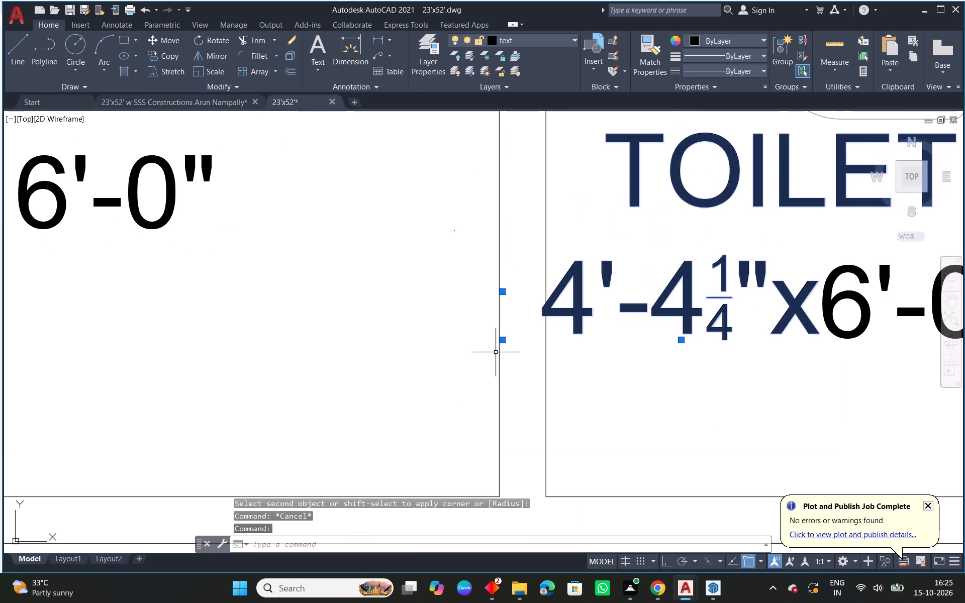
click(503, 341)
click(551, 336)
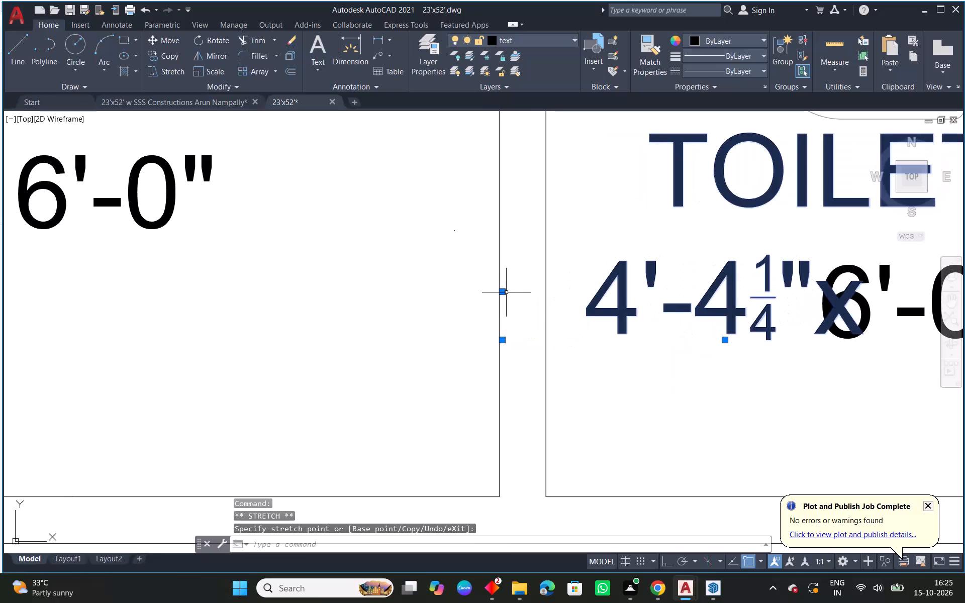
drag(503, 291, 511, 294)
click(544, 314)
scroll(617, 365, down, 1)
middle_drag(709, 396, 544, 382)
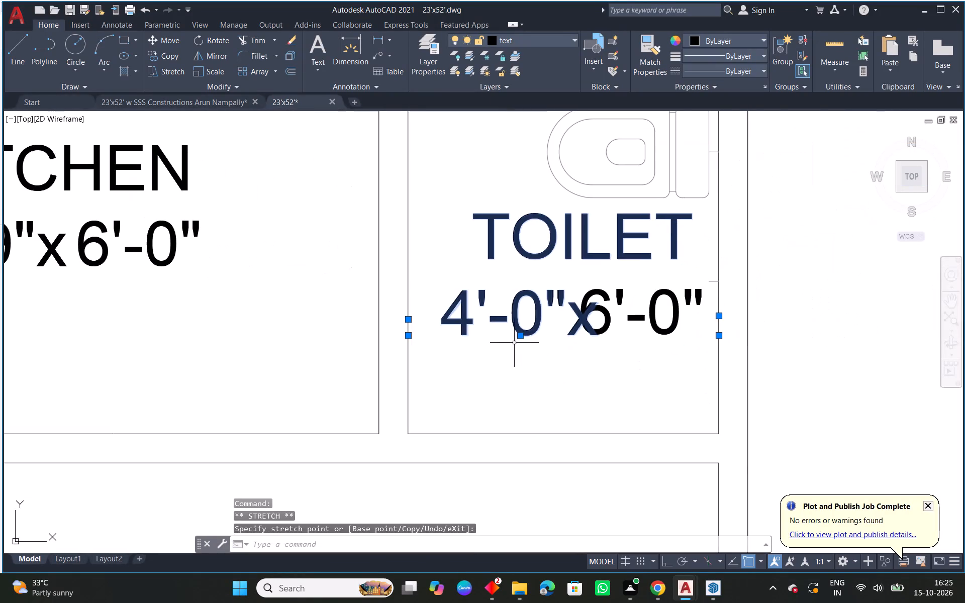
Shift the toilet's name and width text sideways so it lines up with the 6'-0" text without overlapping.
scroll(514, 341, up, 1)
click(522, 329)
click(522, 334)
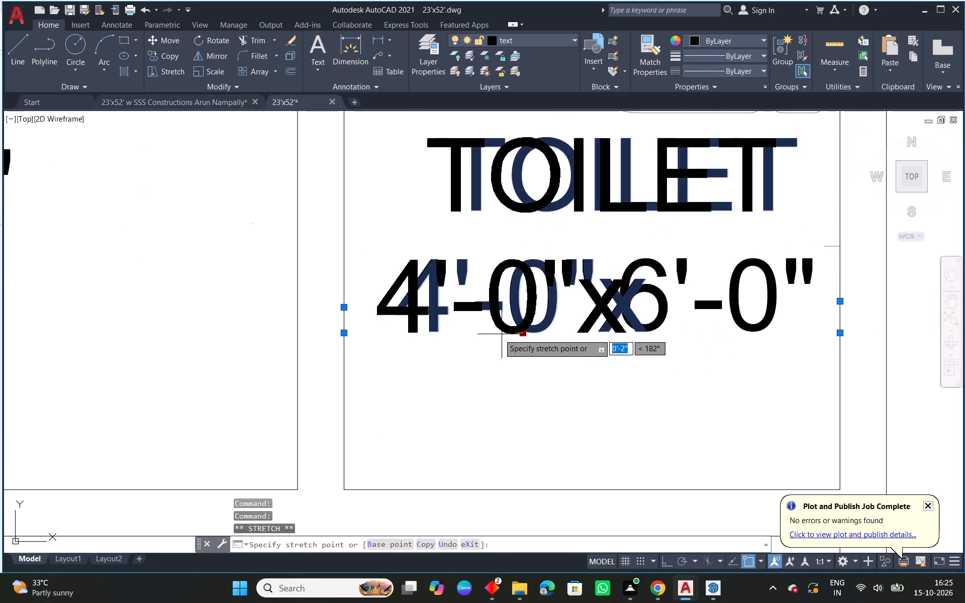
click(493, 334)
key(Escape)
scroll(642, 390, down, 3)
key(Escape)
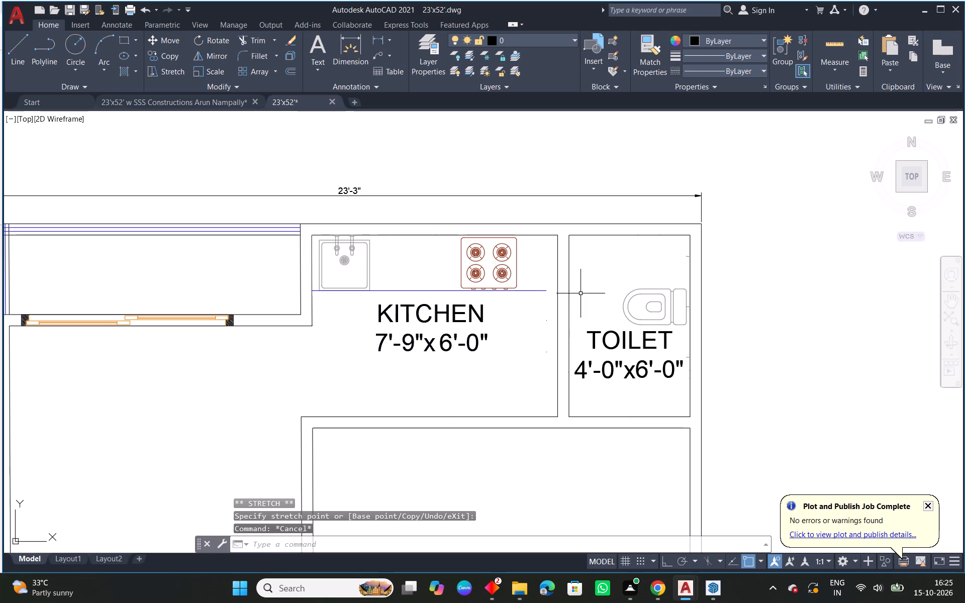
Extend the kitchen counter line to the kitchen-side partition line.
text(EX)
key(space)
drag(532, 309, 534, 276)
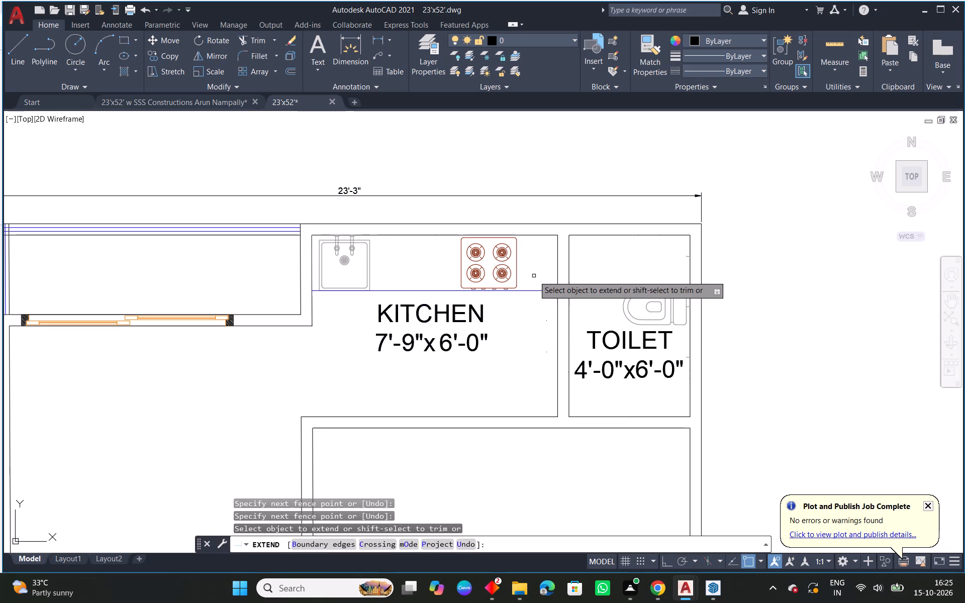
key(Escape)
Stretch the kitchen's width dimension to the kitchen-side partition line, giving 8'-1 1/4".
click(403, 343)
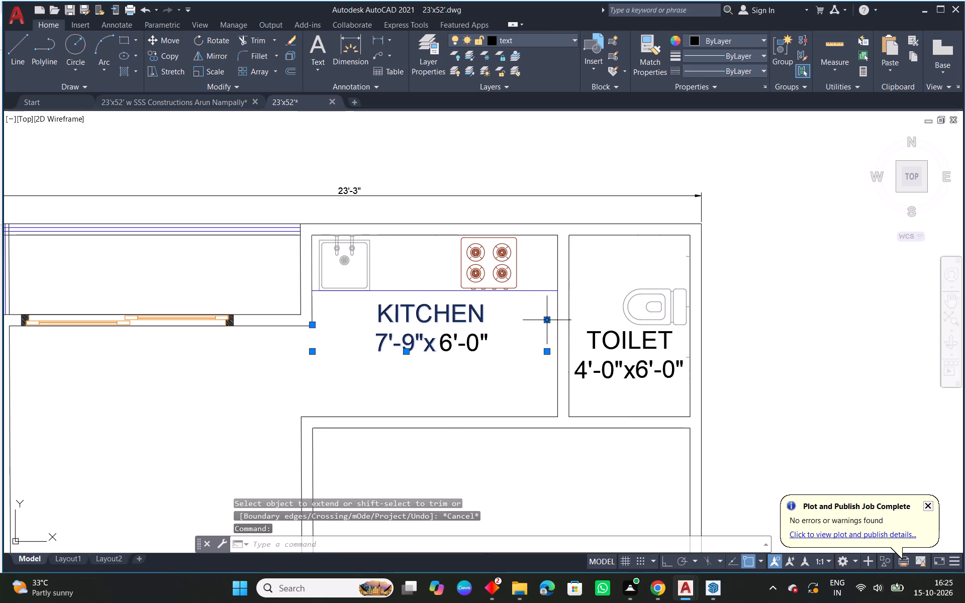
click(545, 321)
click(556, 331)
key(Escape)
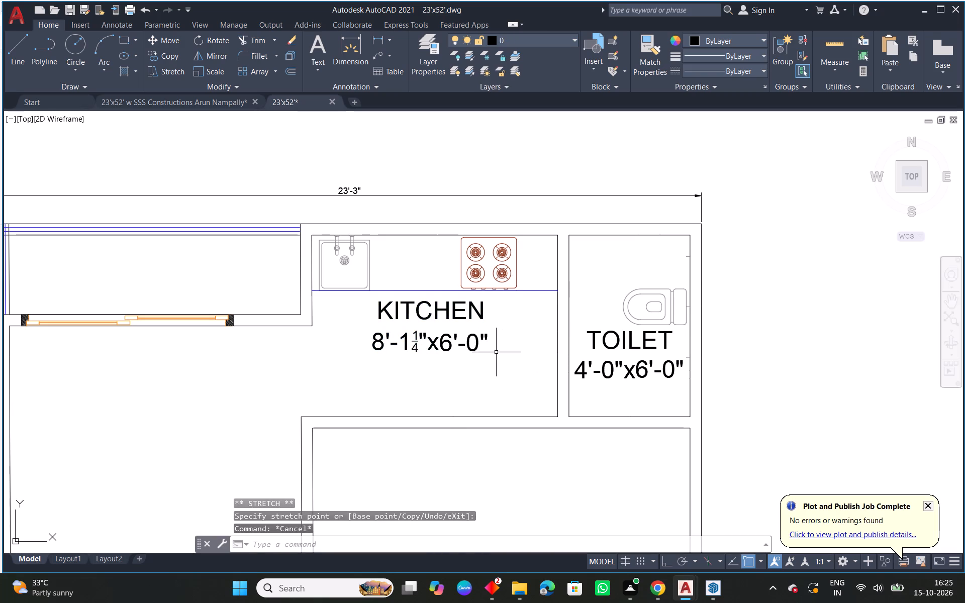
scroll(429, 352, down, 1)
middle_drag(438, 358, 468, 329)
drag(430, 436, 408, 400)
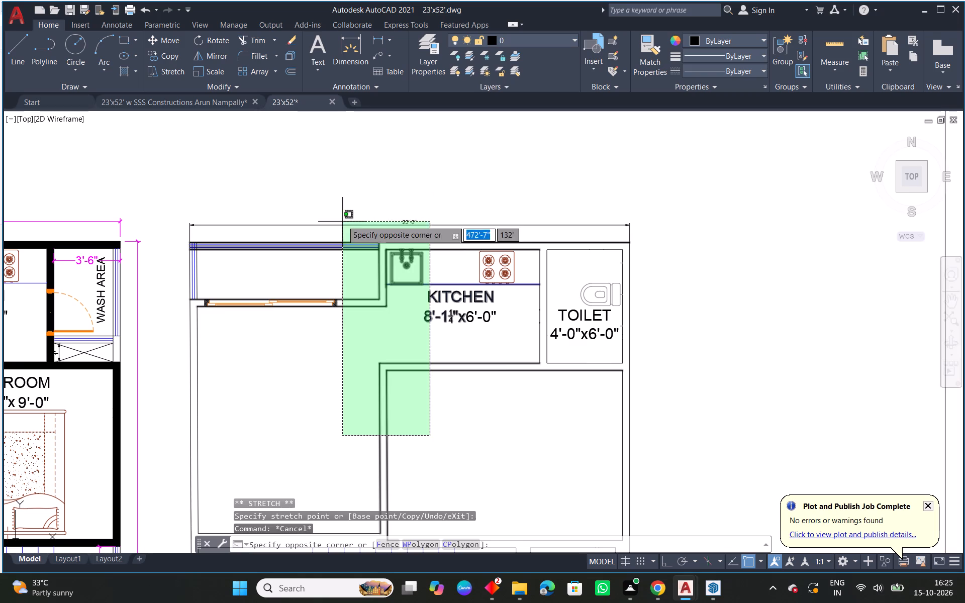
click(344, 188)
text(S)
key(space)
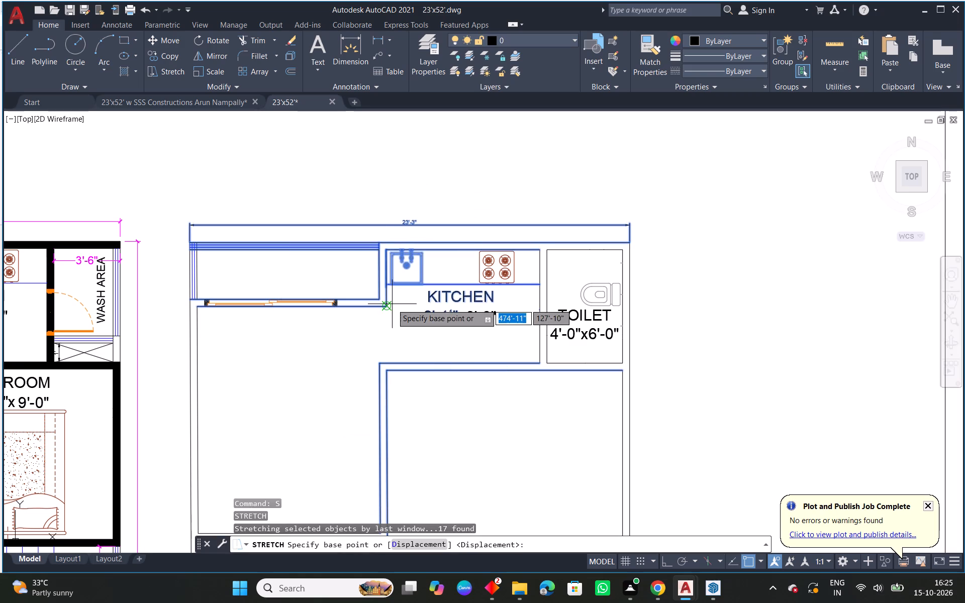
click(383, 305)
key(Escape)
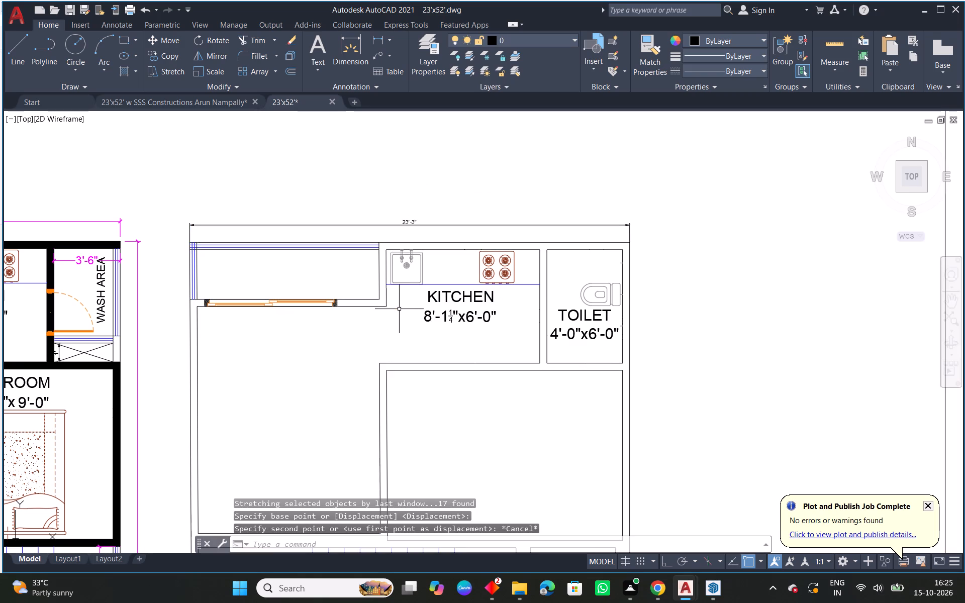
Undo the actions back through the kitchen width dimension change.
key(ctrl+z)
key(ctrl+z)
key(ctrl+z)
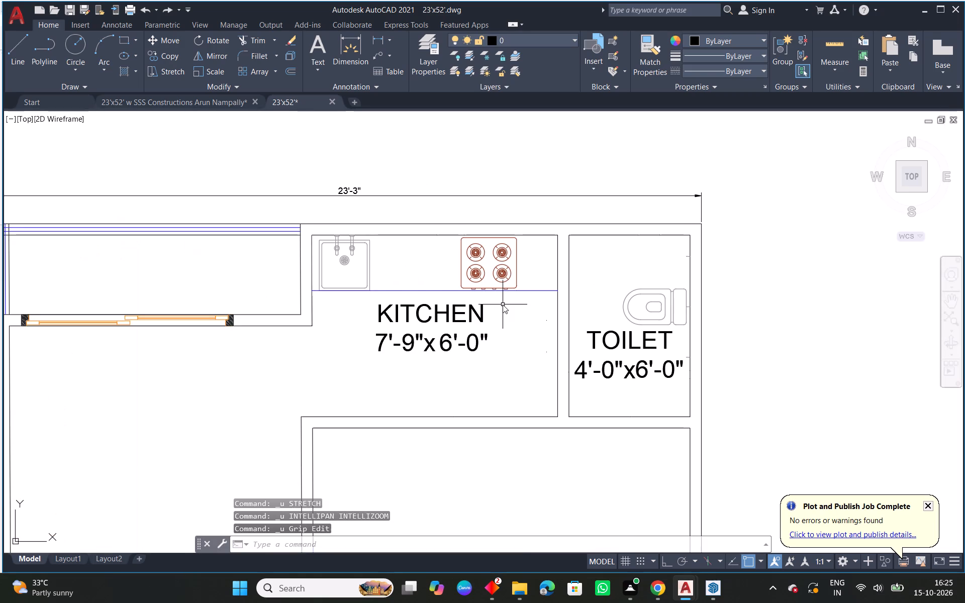
Copy the 3'-0"WIDE BALCONY label from the green-walled plan into the new plan's balcony.
scroll(503, 305, down, 7)
scroll(530, 362, up, 2)
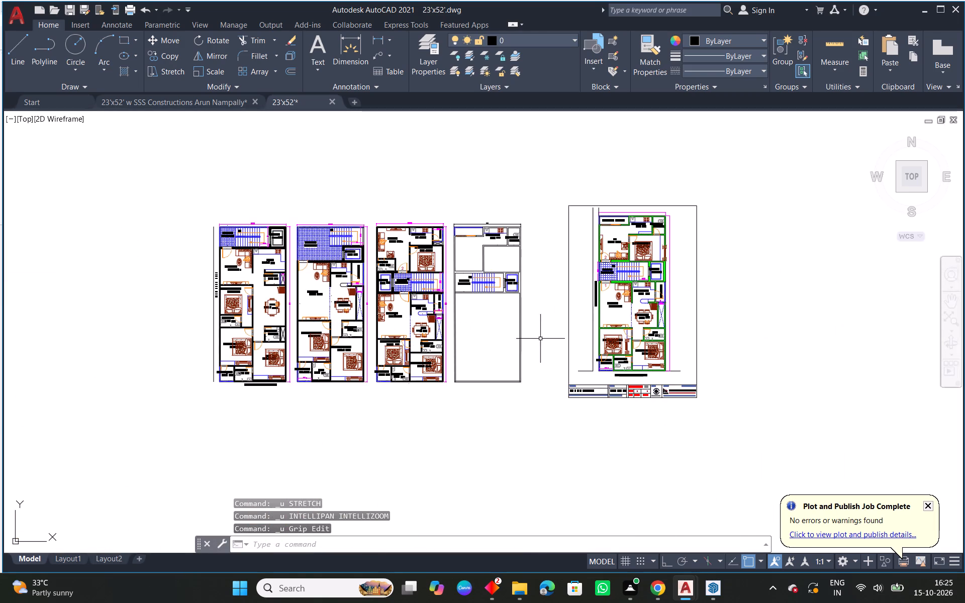
middle_drag(460, 324, 534, 317)
scroll(517, 299, up, 1)
middle_drag(611, 278, 592, 314)
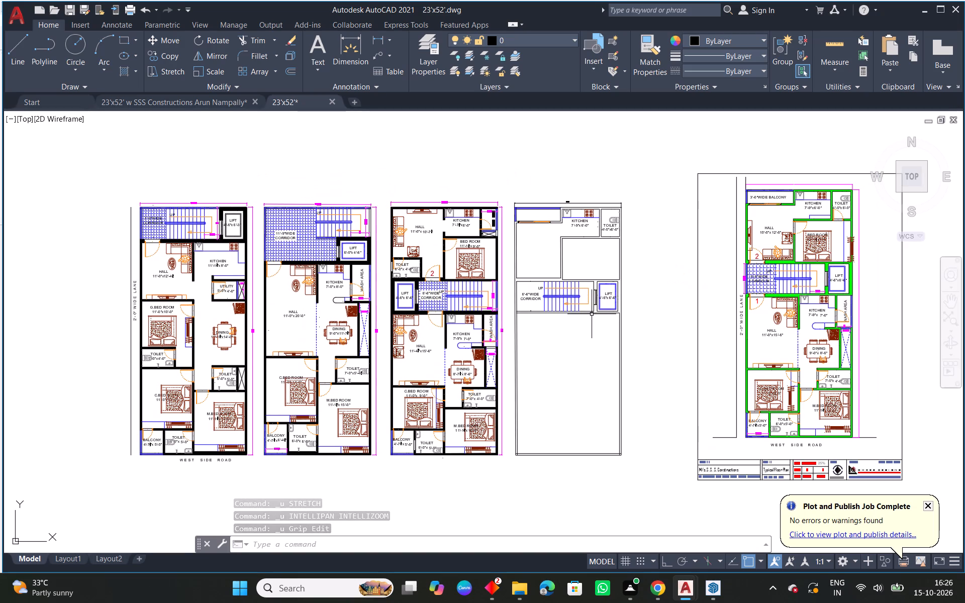
middle_drag(689, 296, 592, 332)
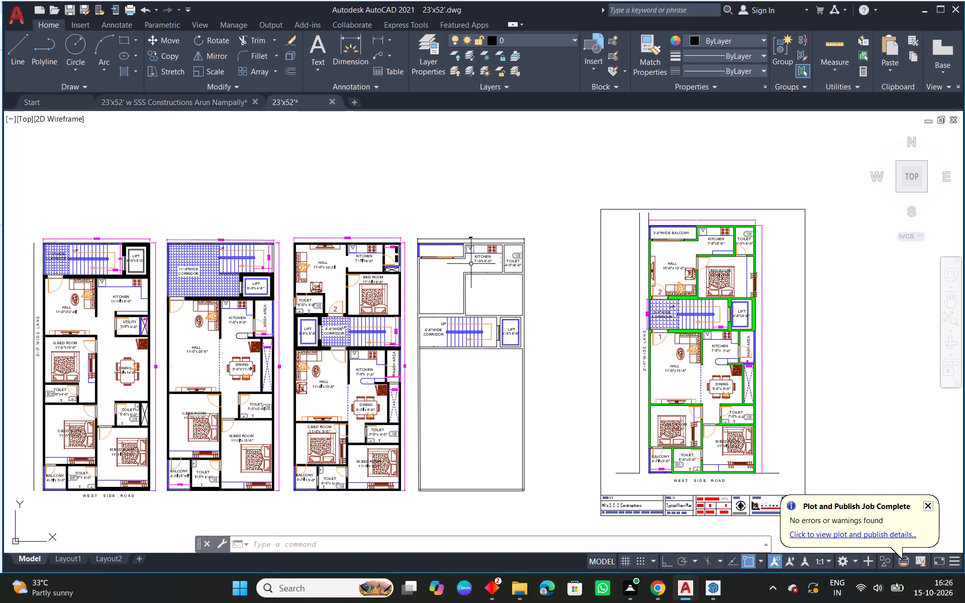
scroll(471, 264, up, 2)
middle_drag(577, 320, 491, 298)
scroll(491, 298, down, 1)
middle_drag(536, 298, 541, 309)
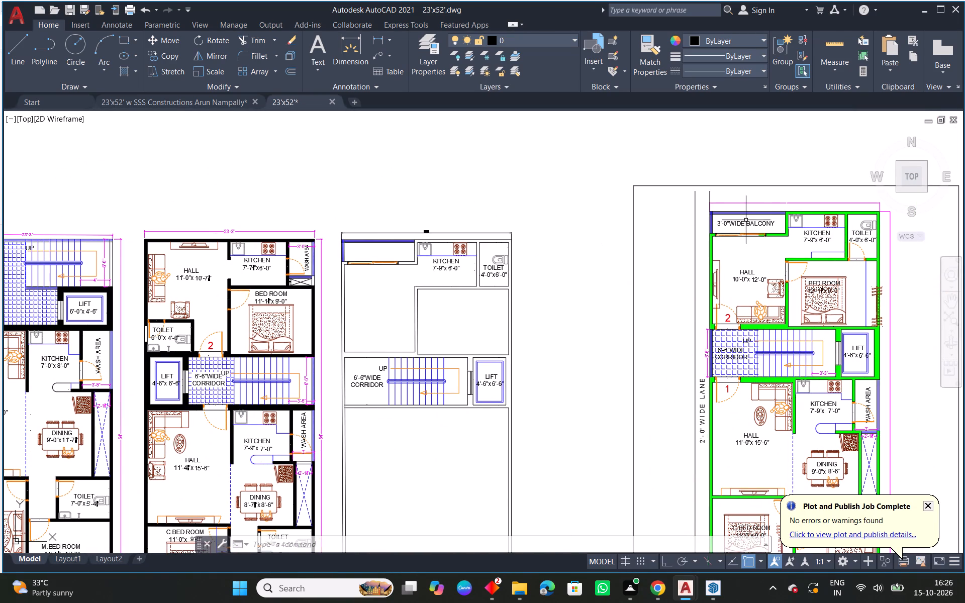
click(746, 221)
text(CO)
key(space)
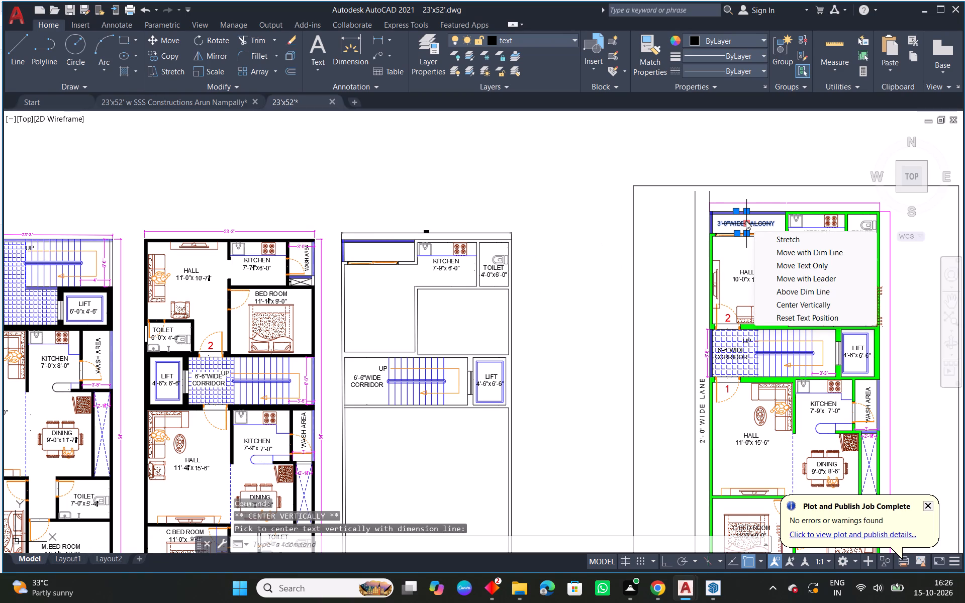
text(CO)
key(space)
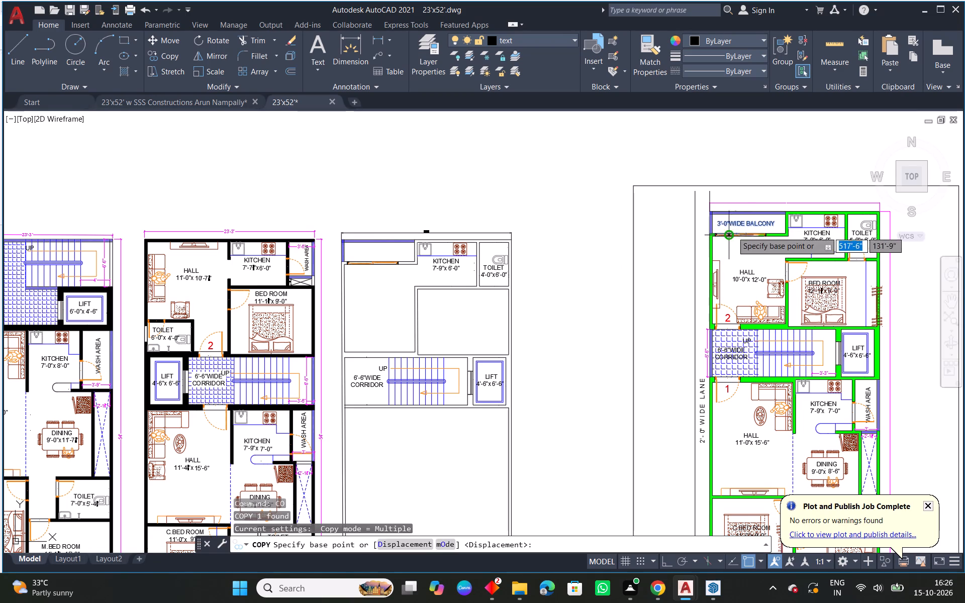
click(736, 221)
scroll(352, 252, up, 3)
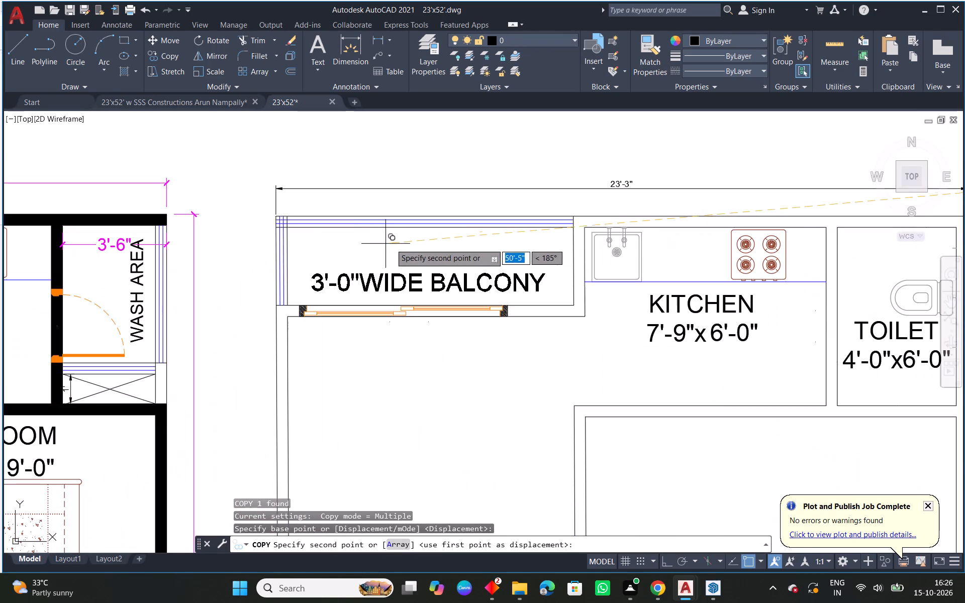
scroll(404, 235, up, 1)
click(382, 220)
key(Escape)
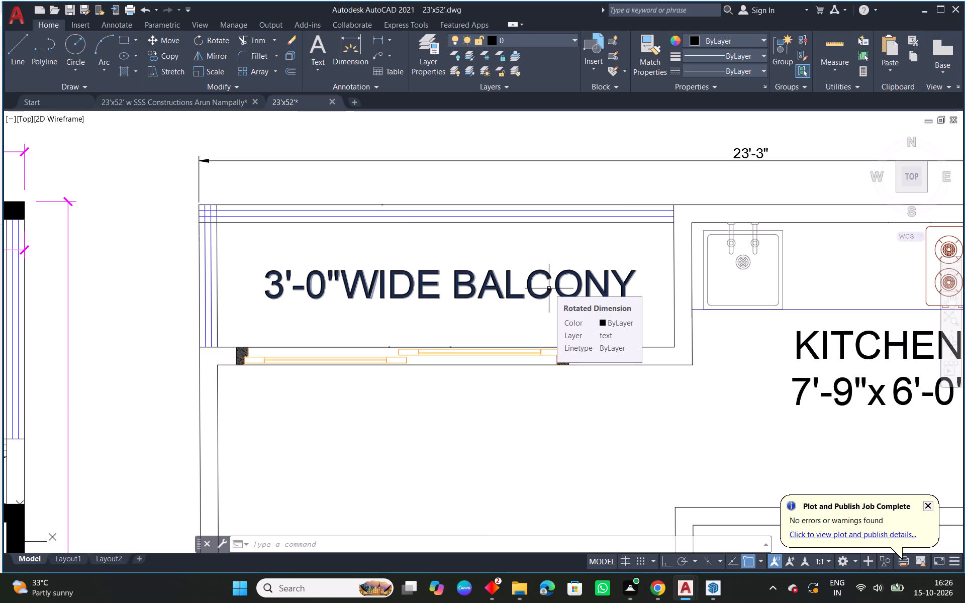
Examine the new plan's empty rooms against the existing floor plans and the green-walled layout.
scroll(444, 170, down, 5)
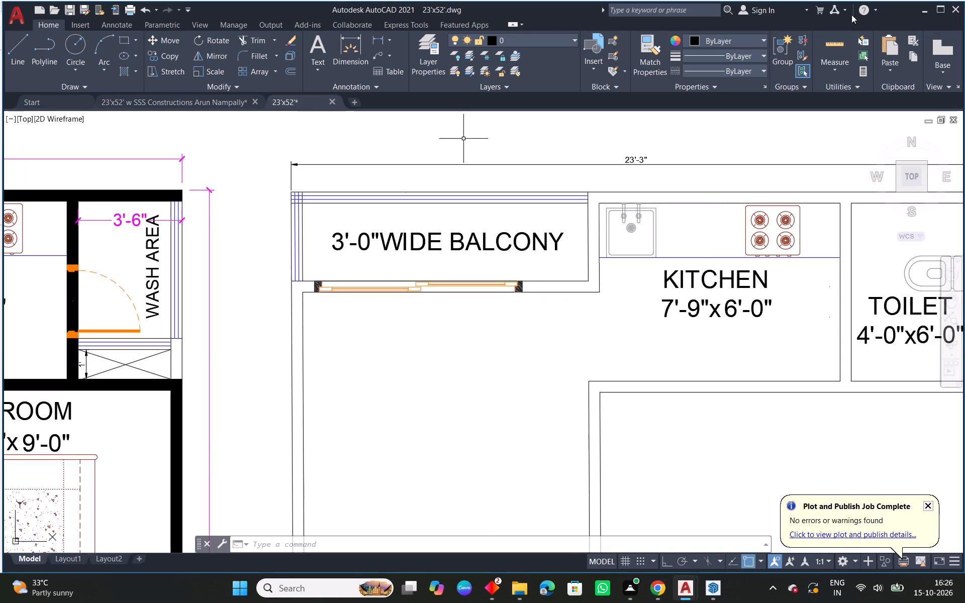
scroll(414, 484, down, 4)
middle_drag(421, 475, 713, 253)
scroll(598, 320, up, 1)
middle_drag(804, 398, 807, 373)
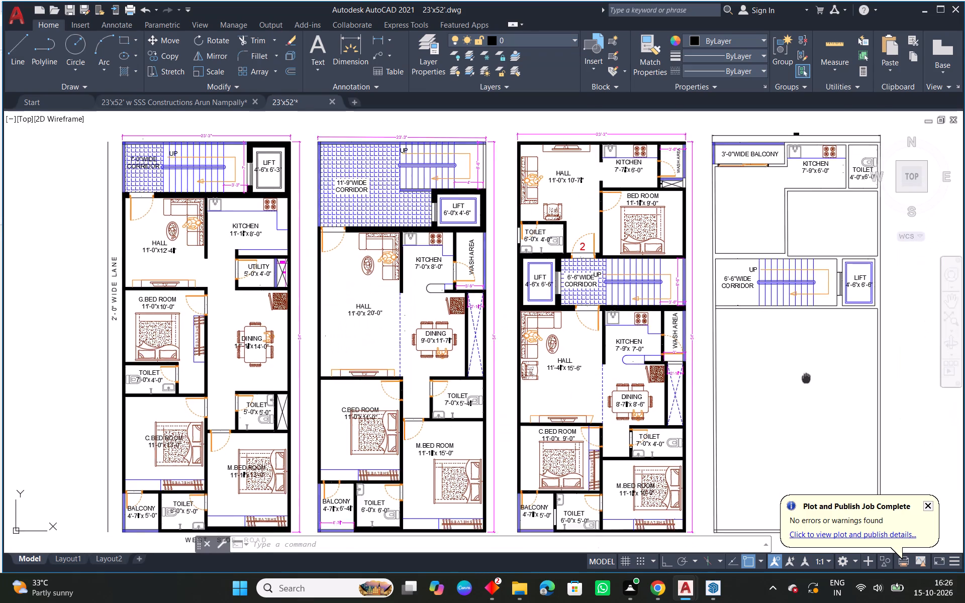
middle_drag(807, 373, 769, 366)
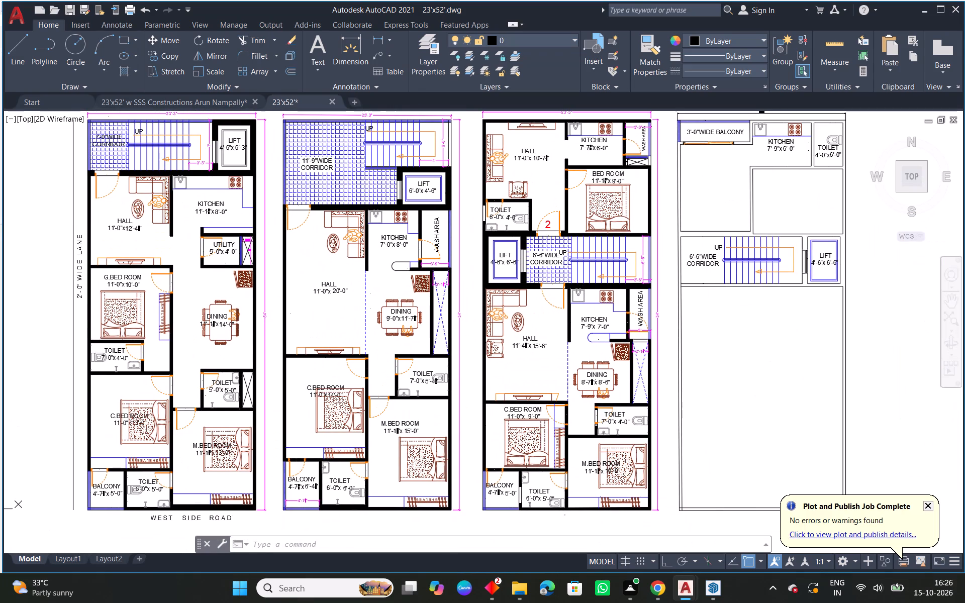
scroll(760, 378, down, 2)
middle_drag(824, 388, 771, 384)
scroll(700, 364, up, 1)
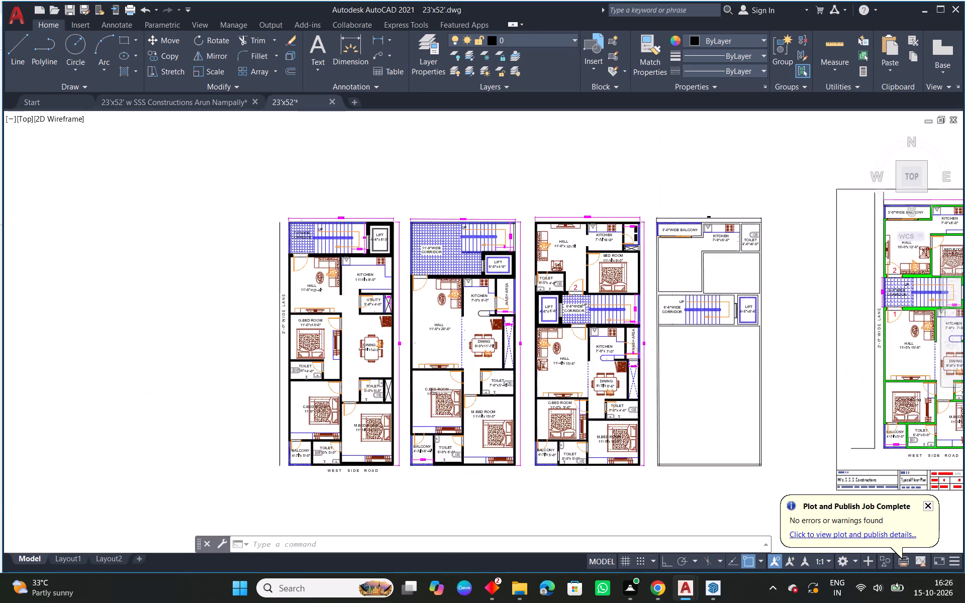
scroll(700, 364, up, 1)
key(Escape)
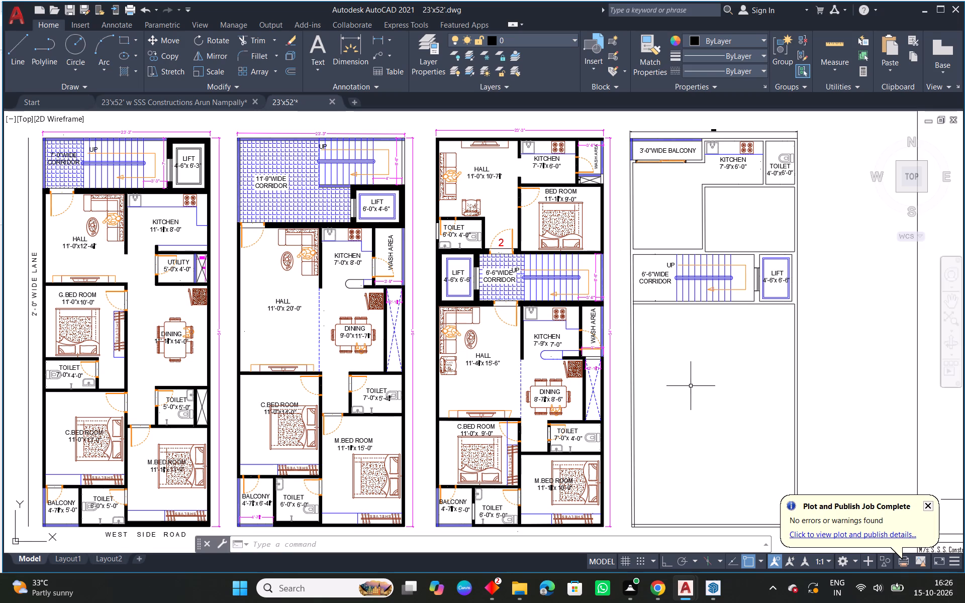
middle_drag(832, 368, 648, 414)
middle_drag(789, 327, 653, 342)
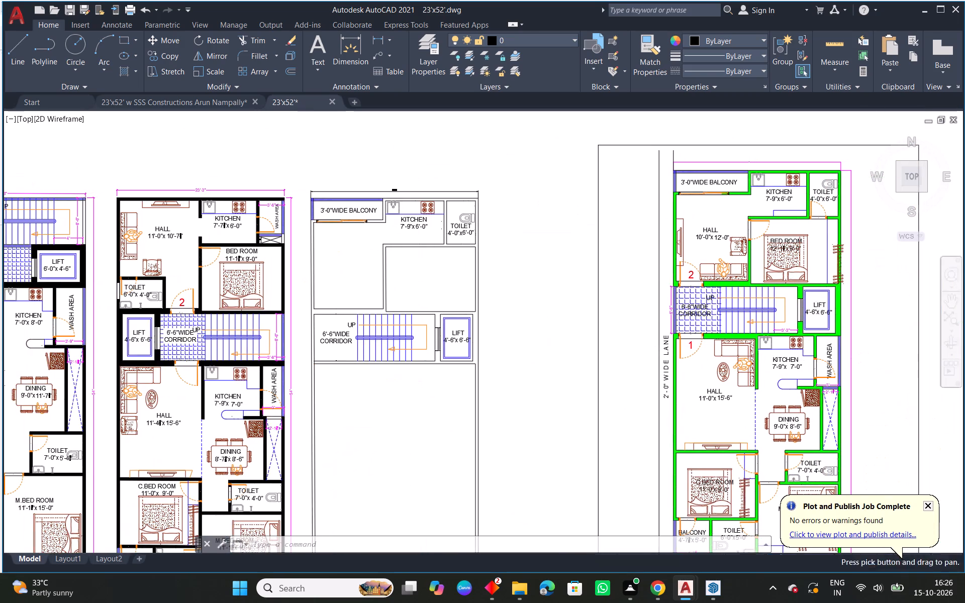
scroll(675, 231, up, 1)
click(680, 257)
key(Escape)
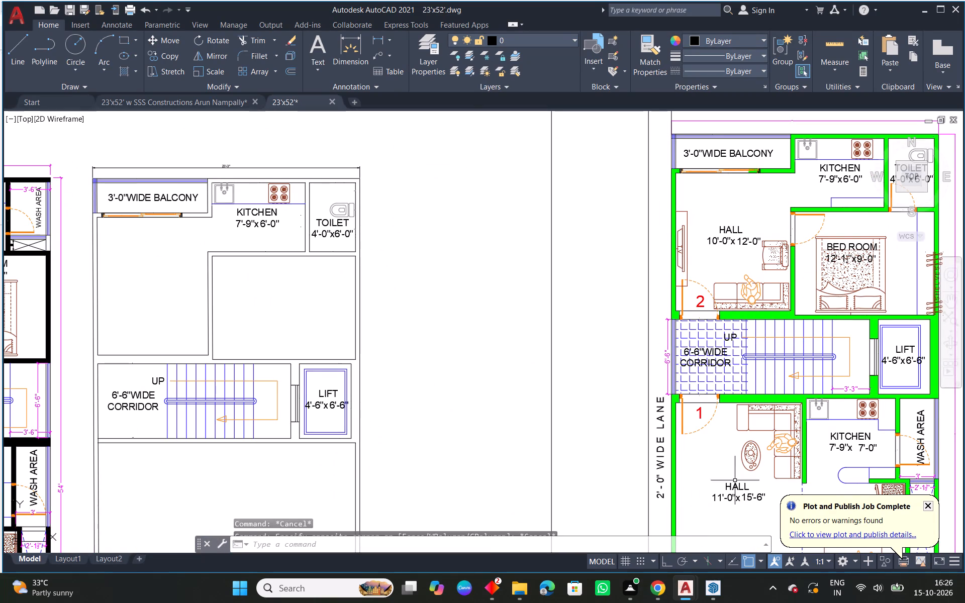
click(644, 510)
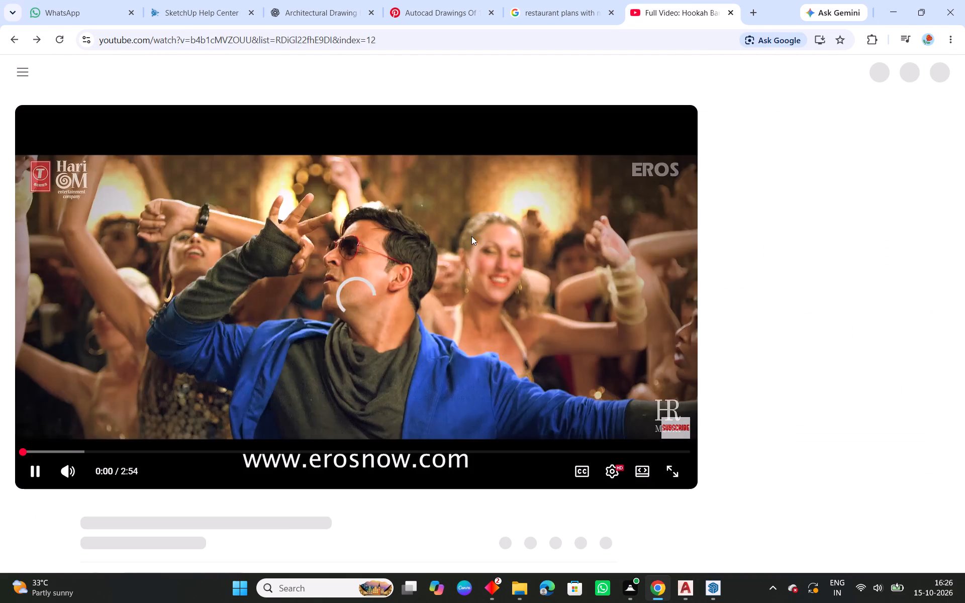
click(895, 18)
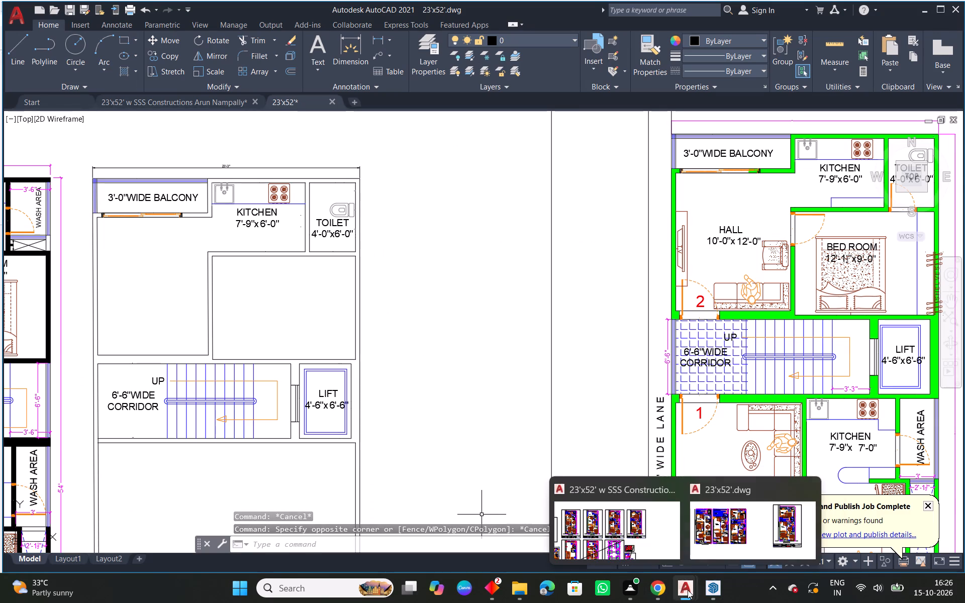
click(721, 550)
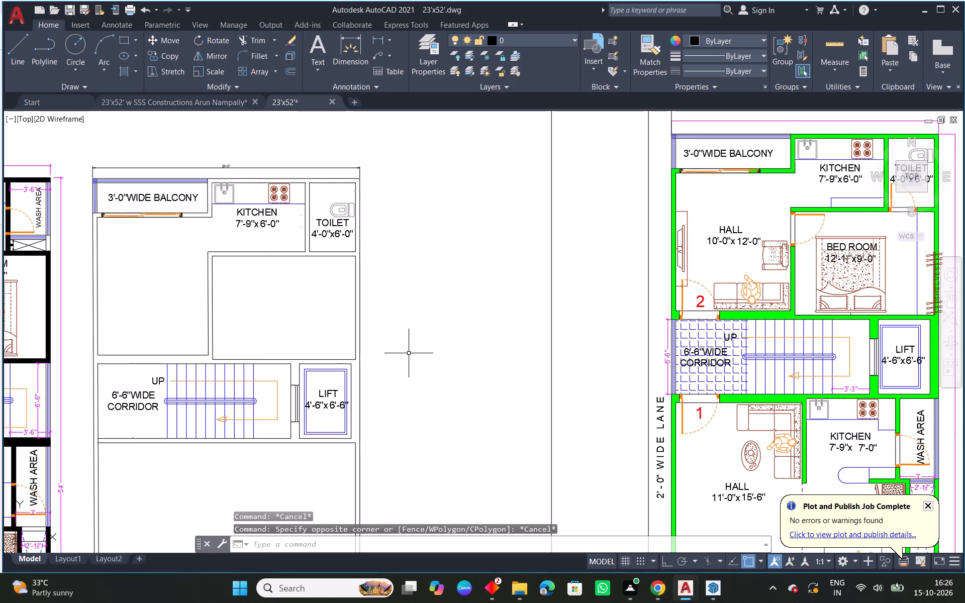
Copy the bed and the BED ROOM 12'-1 1/2"x9'-0" label from the green-walled plan onto the new bedroom's bottom wall line.
middle_drag(417, 358, 664, 381)
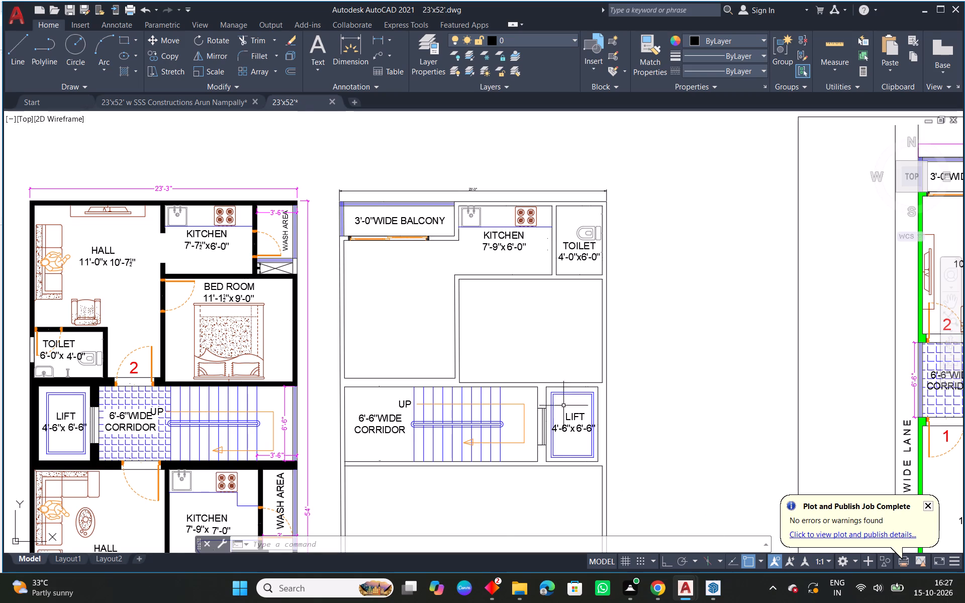
middle_drag(615, 388, 514, 380)
middle_drag(540, 381, 363, 354)
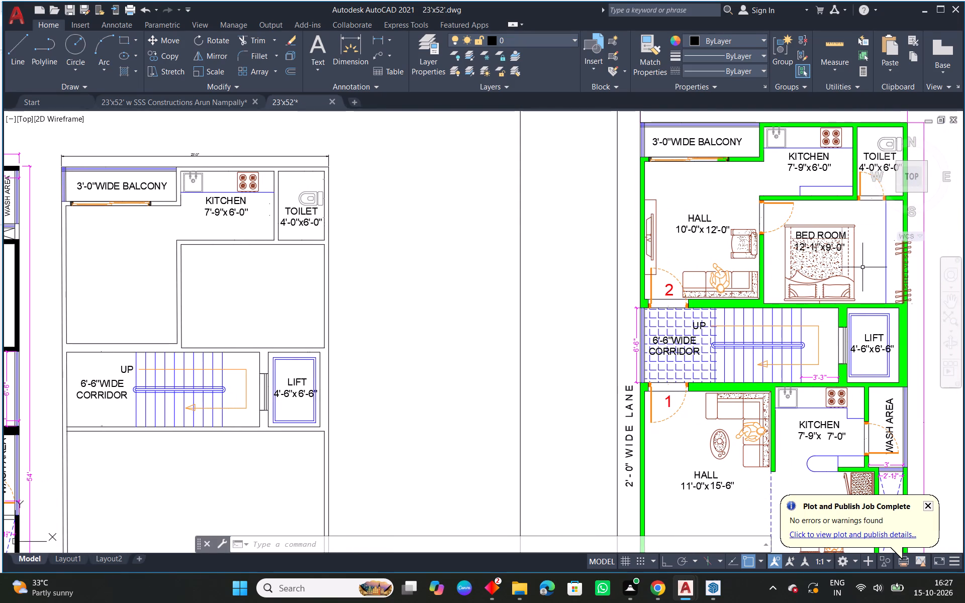
drag(863, 213, 851, 239)
click(821, 276)
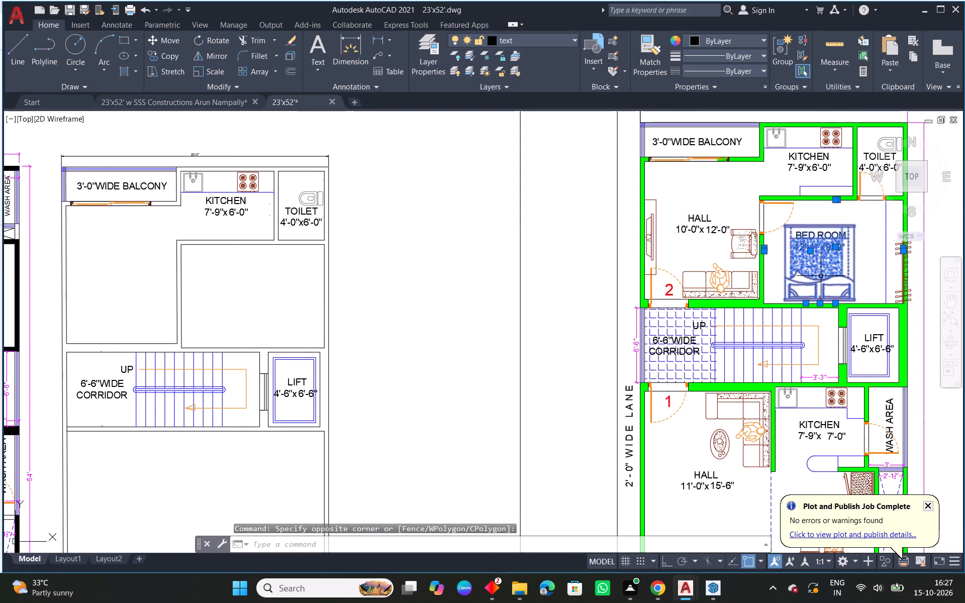
text(CO)
key(space)
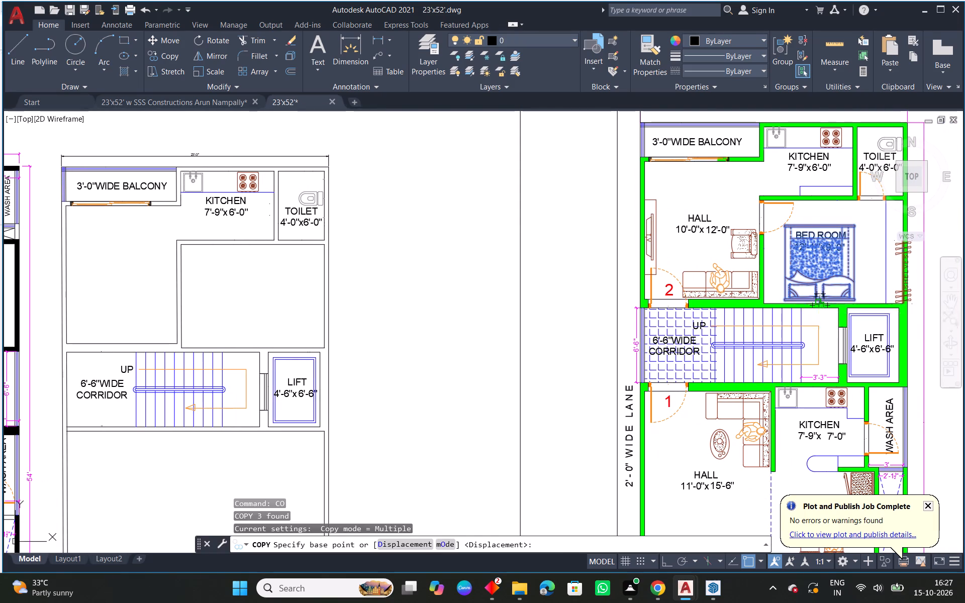
click(820, 304)
middle_drag(441, 297, 720, 315)
scroll(533, 364, up, 1)
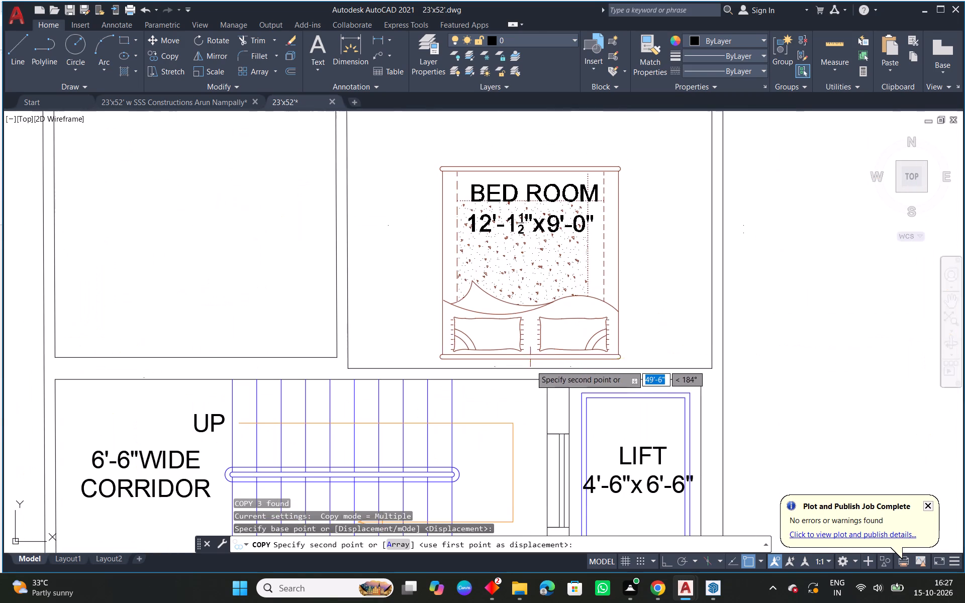
scroll(531, 365, up, 1)
click(527, 368)
key(Escape)
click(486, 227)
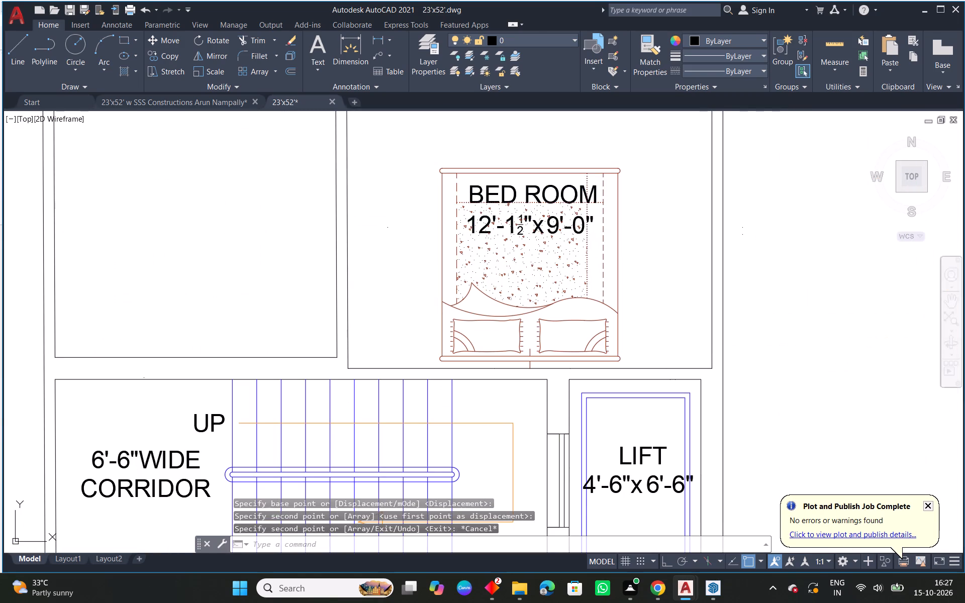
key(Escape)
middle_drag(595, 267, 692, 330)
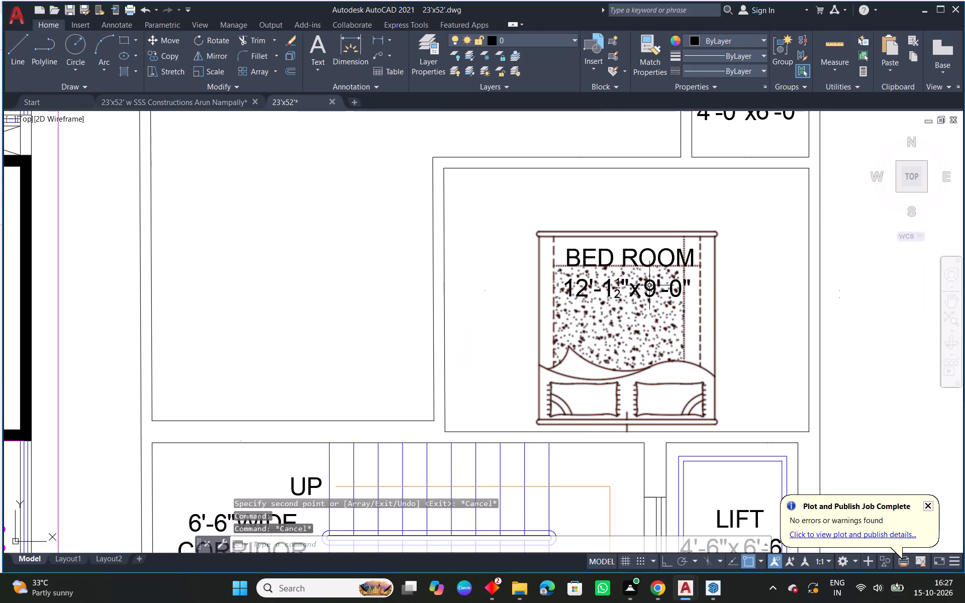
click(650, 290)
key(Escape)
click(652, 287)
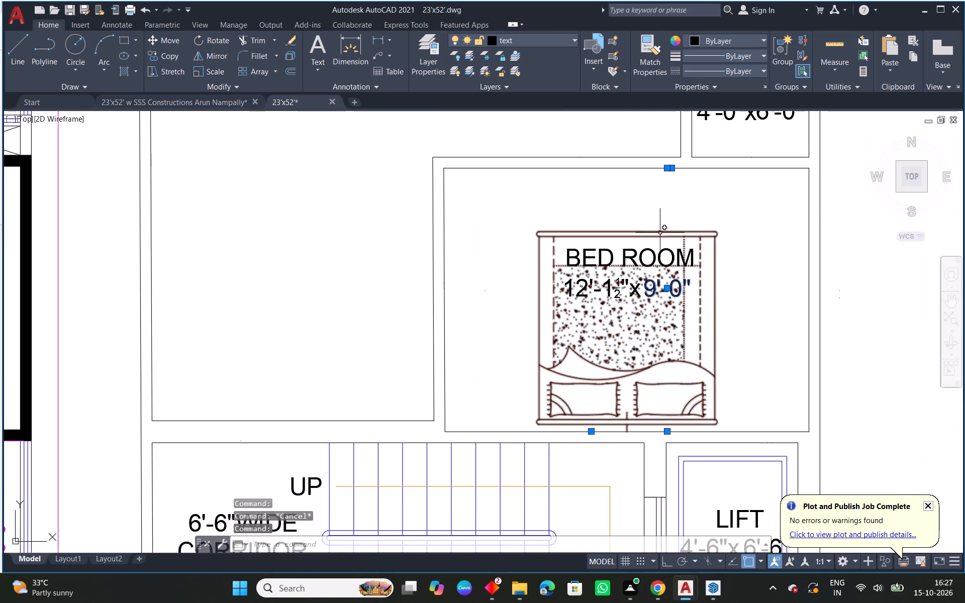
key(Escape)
Copy the SHELVES block and its blue front line from the green-walled plan's bedroom into the new bedroom.
scroll(676, 328, down, 3)
middle_drag(798, 343, 463, 325)
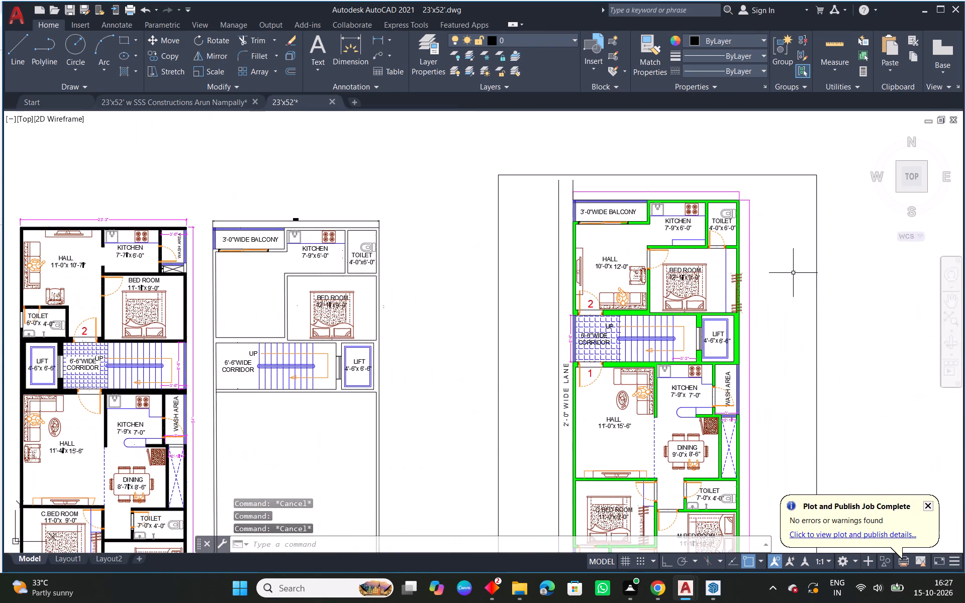
scroll(774, 262, up, 2)
scroll(689, 288, up, 1)
click(700, 281)
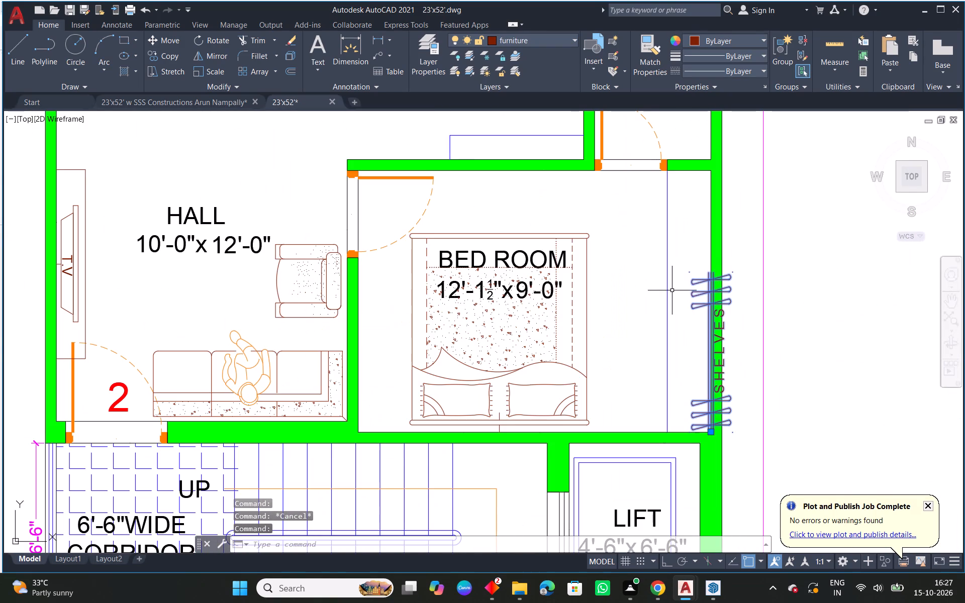
click(666, 298)
text(CO)
key(space)
click(668, 169)
scroll(472, 272, down, 1)
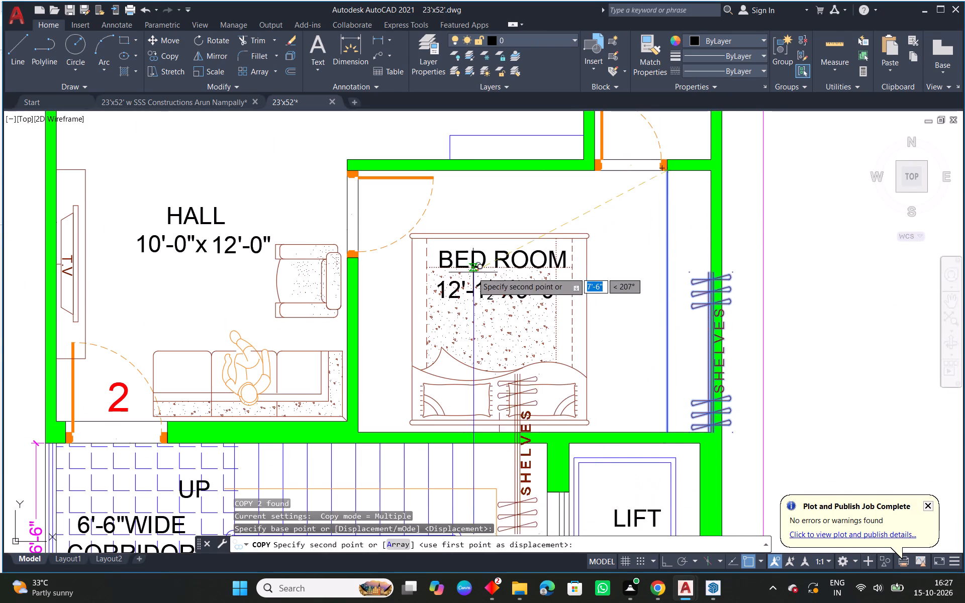
scroll(472, 272, down, 2)
middle_drag(551, 289, 954, 274)
scroll(589, 272, up, 2)
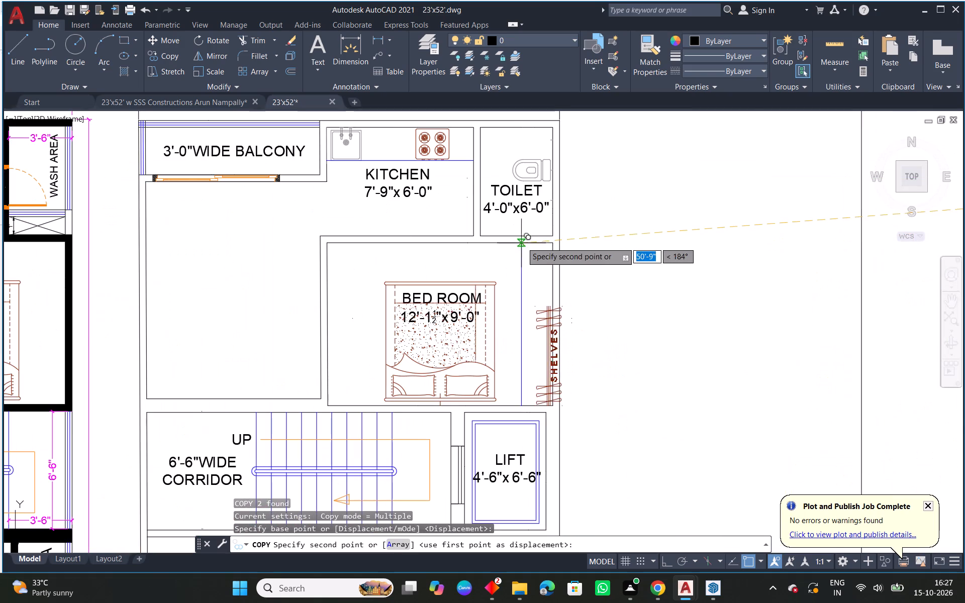
click(514, 242)
key(Escape)
Shift the copied SHELVES block horizontally away from the outer wall toward the bed.
scroll(540, 329, up, 1)
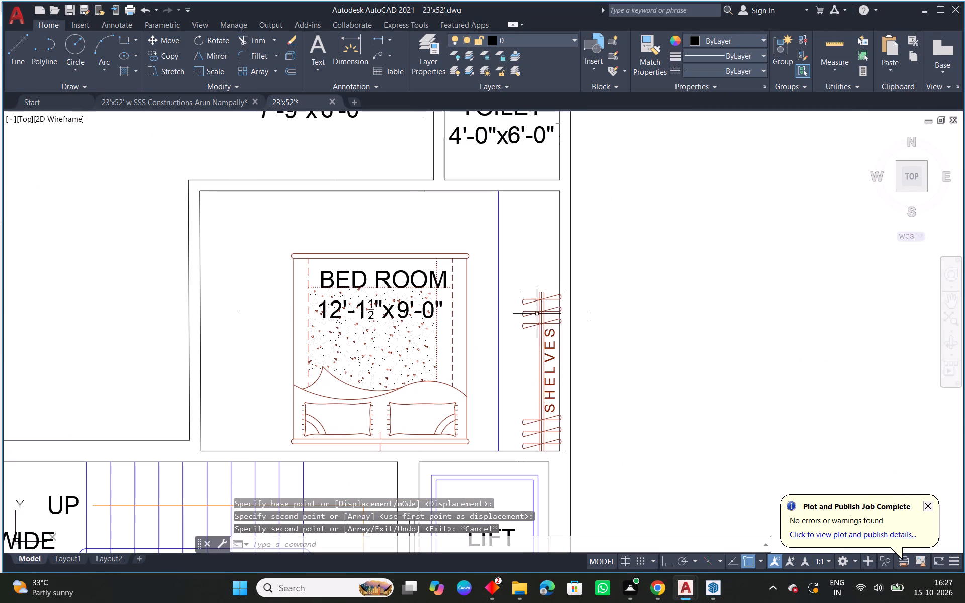
click(537, 313)
scroll(534, 297, up, 2)
middle_drag(562, 307, 613, 172)
scroll(614, 171, down, 2)
scroll(622, 333, up, 1)
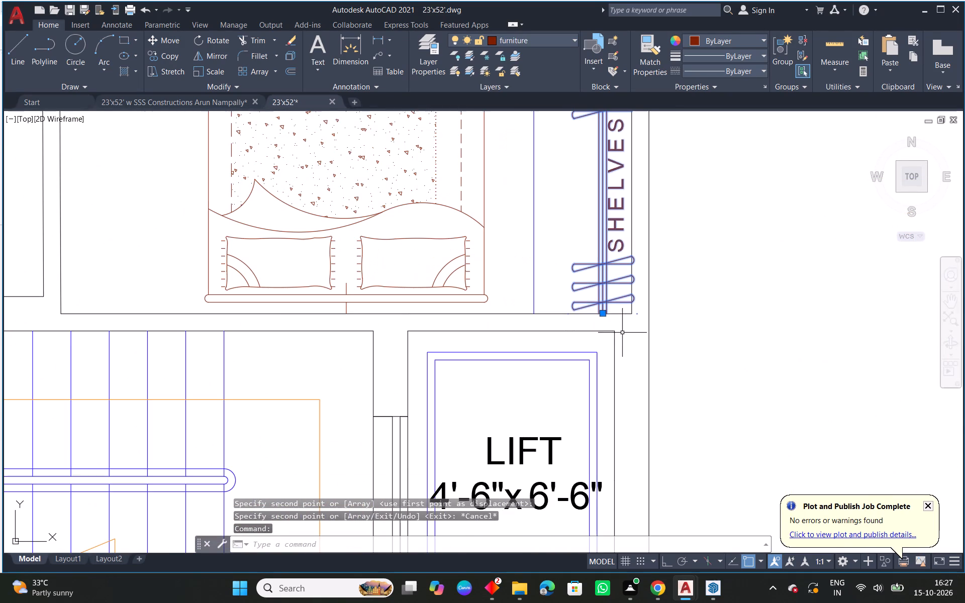
drag(602, 311, 597, 311)
click(574, 308)
key(Escape)
Copy the toilet door from the green-walled plan into the new plan's wall between the toilet and the bedroom.
scroll(598, 308, down, 2)
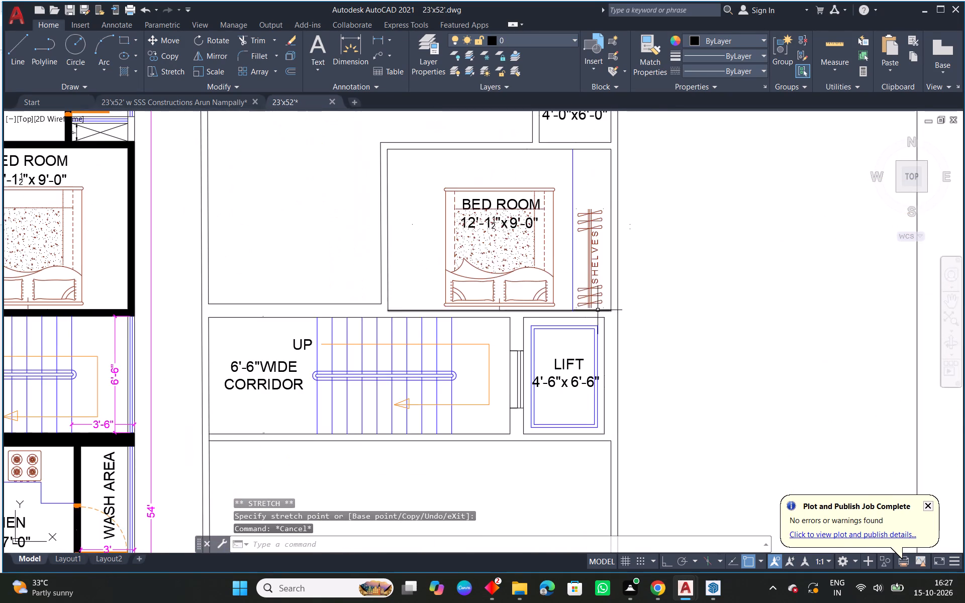
middle_drag(589, 282, 599, 322)
scroll(587, 206, up, 1)
middle_drag(597, 220, 613, 285)
scroll(613, 287, down, 2)
middle_drag(729, 297, 488, 280)
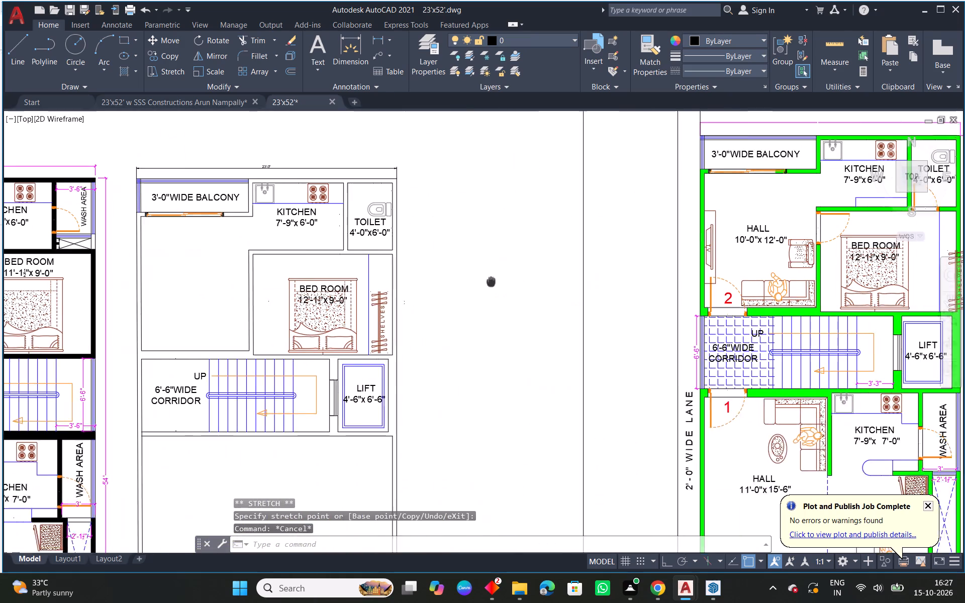
middle_drag(488, 280, 455, 280)
middle_drag(739, 292, 555, 292)
scroll(708, 184, up, 2)
click(708, 195)
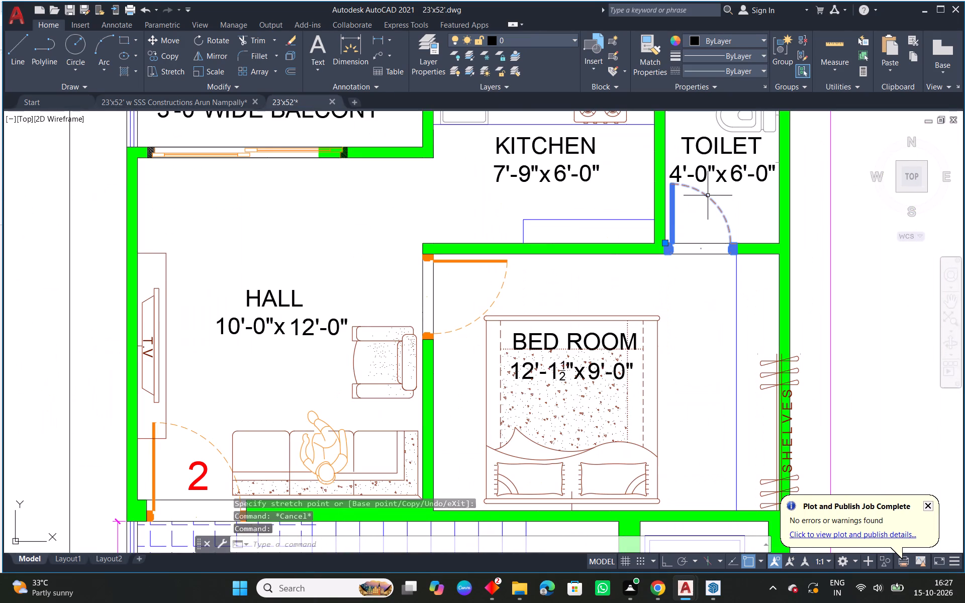
text(CO)
key(space)
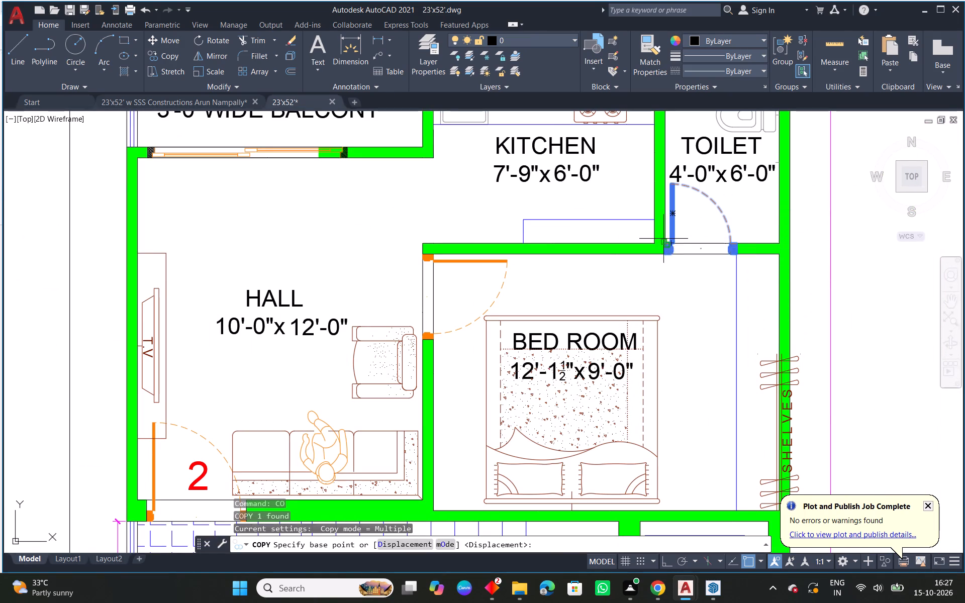
click(664, 239)
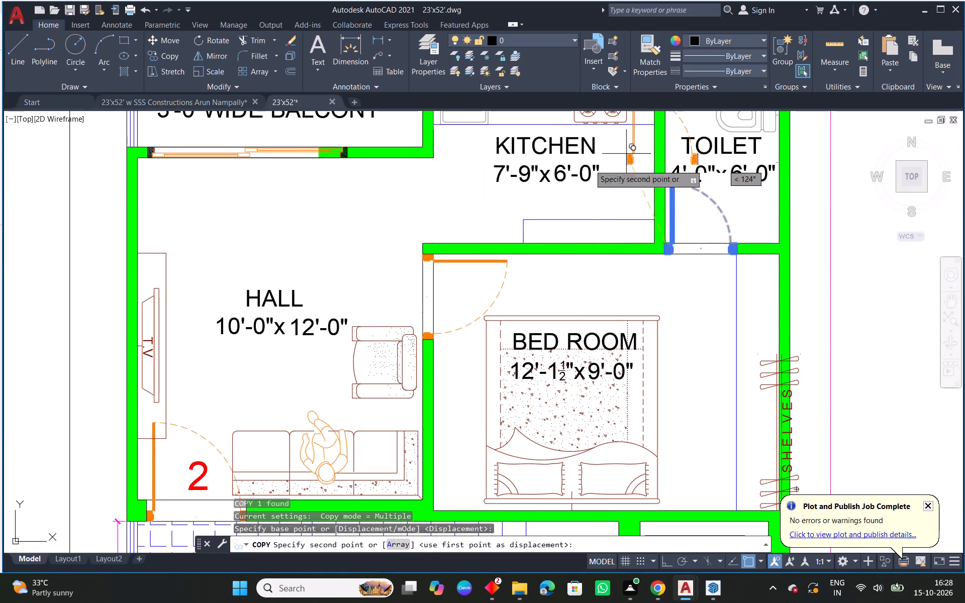
scroll(458, 252, down, 2)
middle_drag(527, 289, 964, 288)
scroll(502, 305, up, 3)
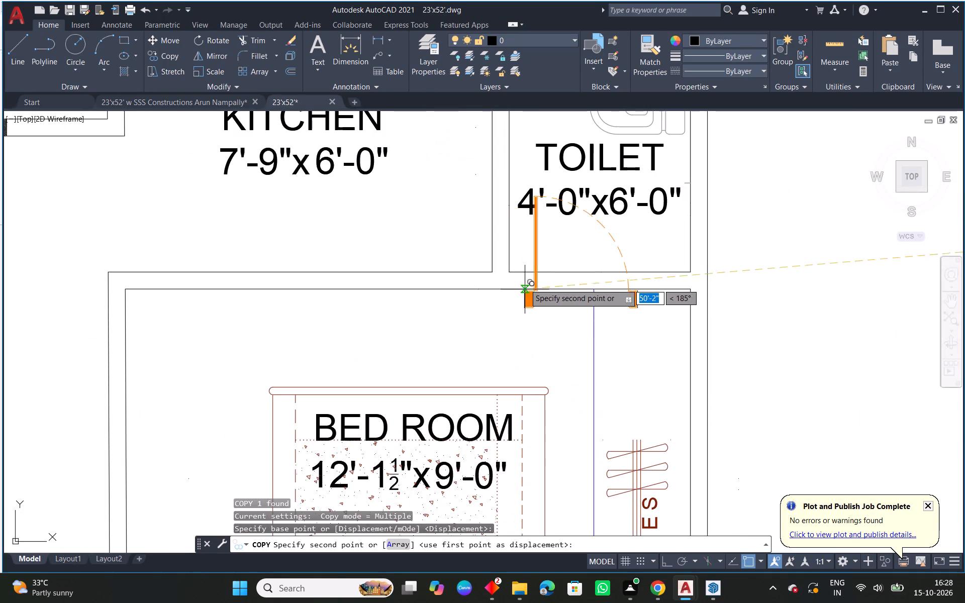
scroll(508, 270, up, 2)
click(507, 275)
key(Escape)
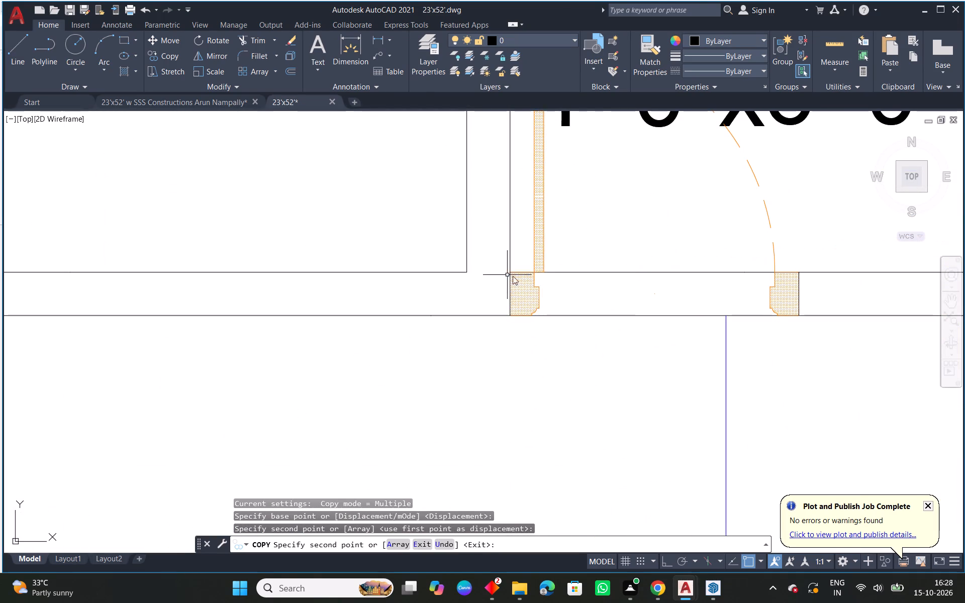
Move the blue shelf front line to the outer edge of the toilet door's far jamb.
scroll(557, 291, down, 3)
middle_drag(617, 357, 612, 316)
click(609, 309)
click(577, 306)
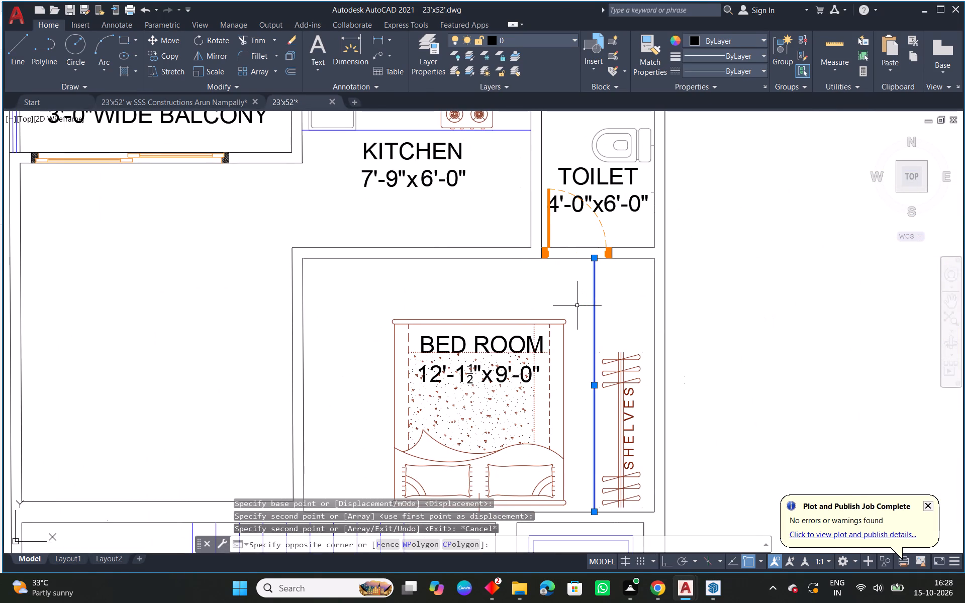
text(M)
key(space)
scroll(593, 262, up, 1)
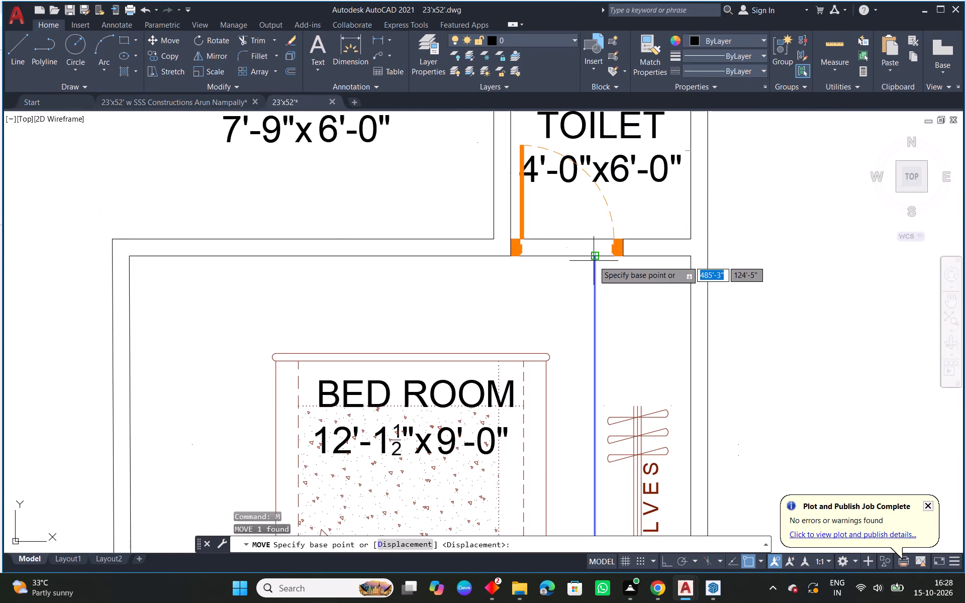
click(594, 261)
click(626, 256)
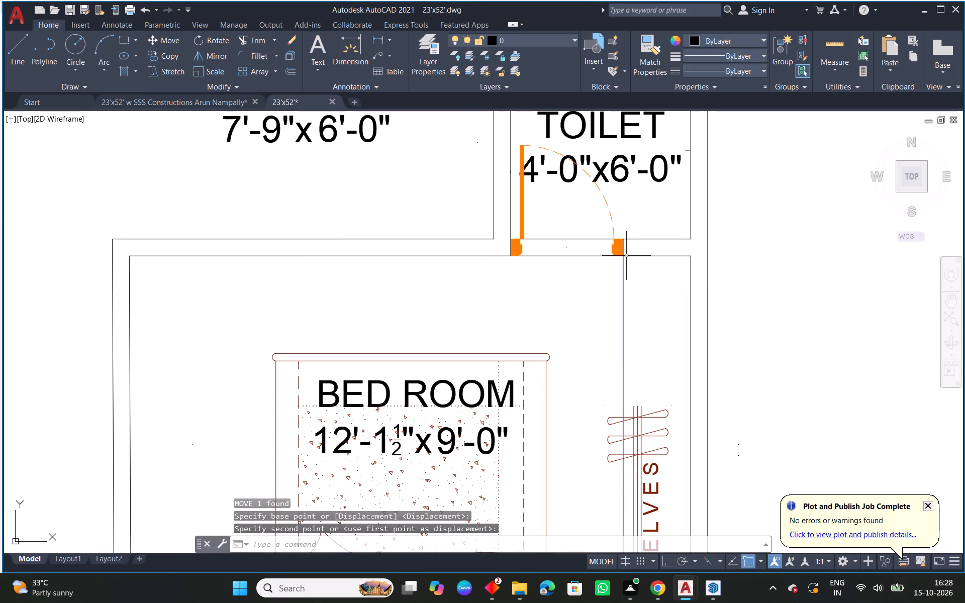
key(Escape)
Shift the SHELVES block about 5" toward the outer wall, between the moved front line and the wall.
scroll(630, 267, down, 1)
middle_drag(673, 375, 669, 265)
scroll(628, 381, up, 1)
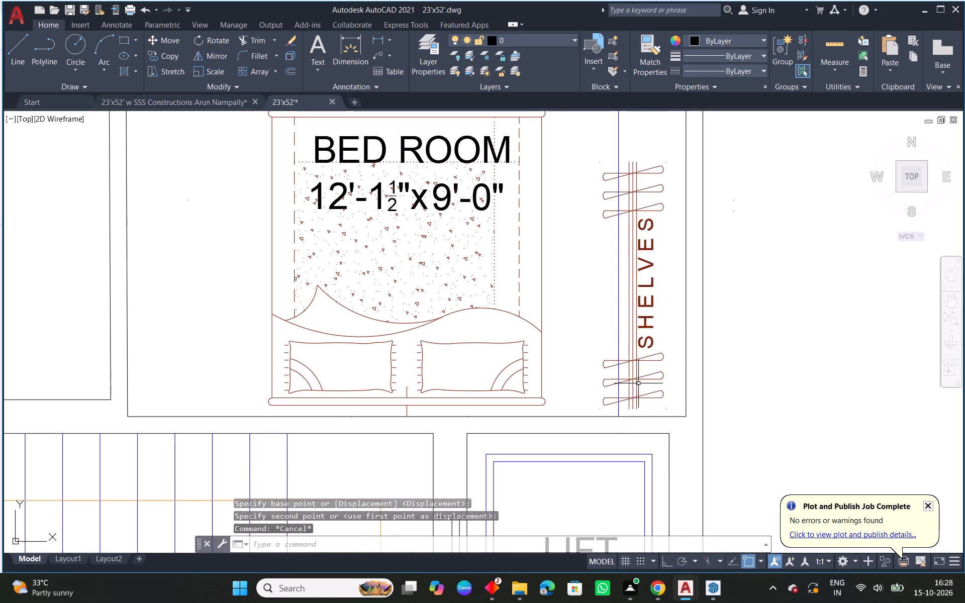
click(638, 383)
scroll(637, 405, up, 1)
click(630, 412)
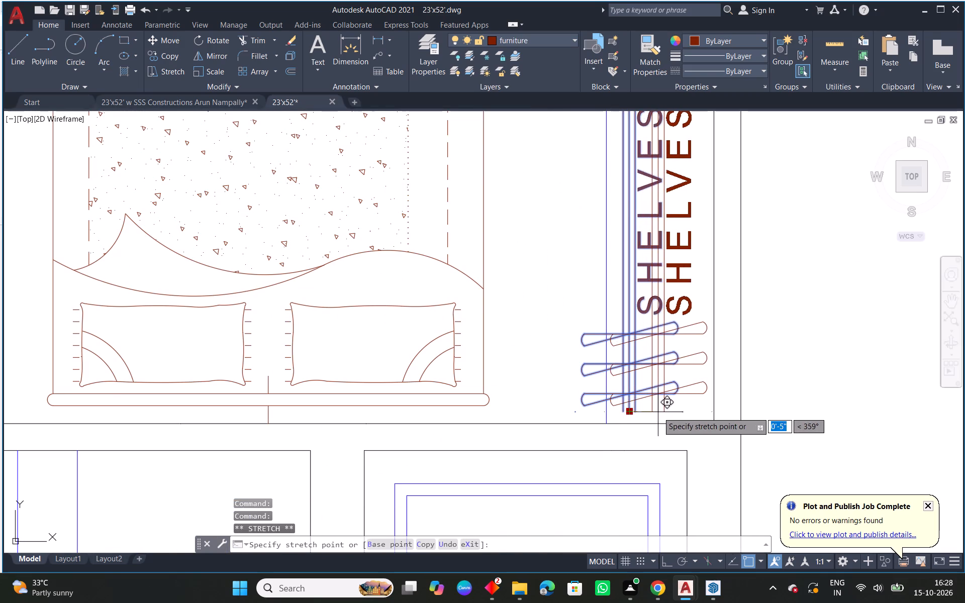
click(658, 412)
key(Escape)
Draw a horizontal line across the top of the shelves from the blue front line to the outer wall.
scroll(670, 393, down, 4)
middle_drag(736, 400, 643, 343)
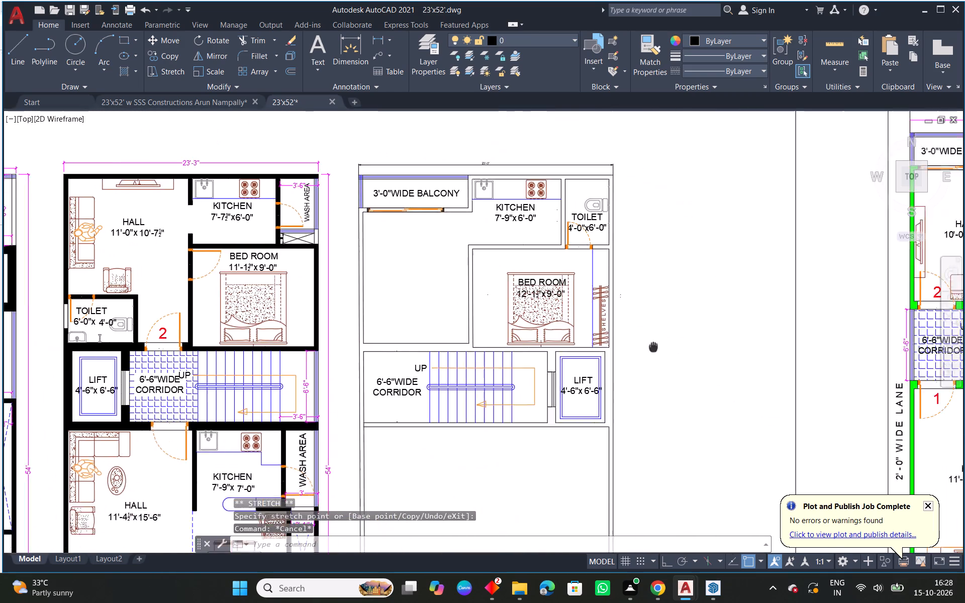
middle_drag(643, 343, 610, 329)
scroll(527, 254, up, 2)
text(L)
key(space)
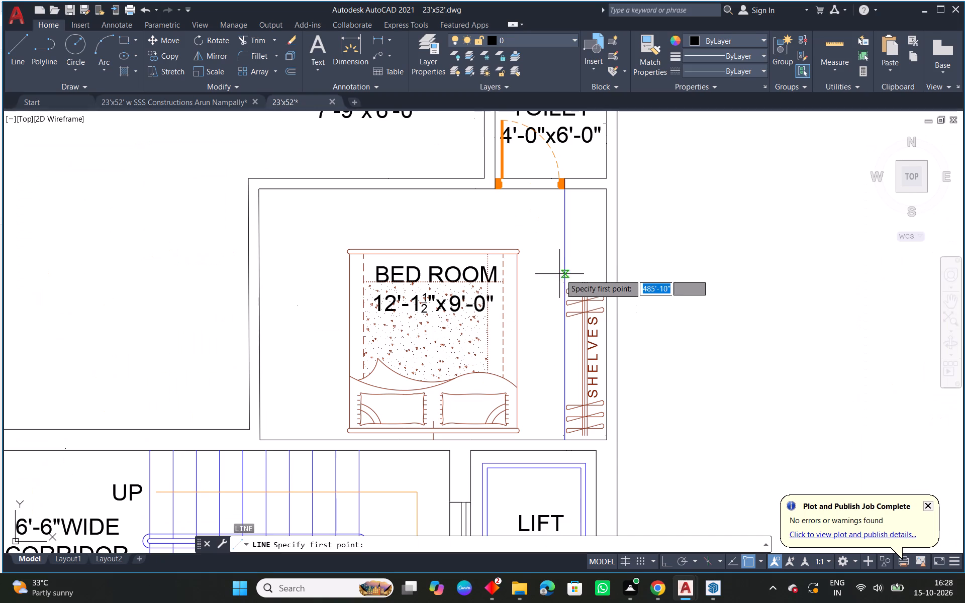
click(566, 276)
click(607, 280)
key(Escape)
Extend both ends of the new shelf-top line to their nearest boundaries.
scroll(565, 282, up, 3)
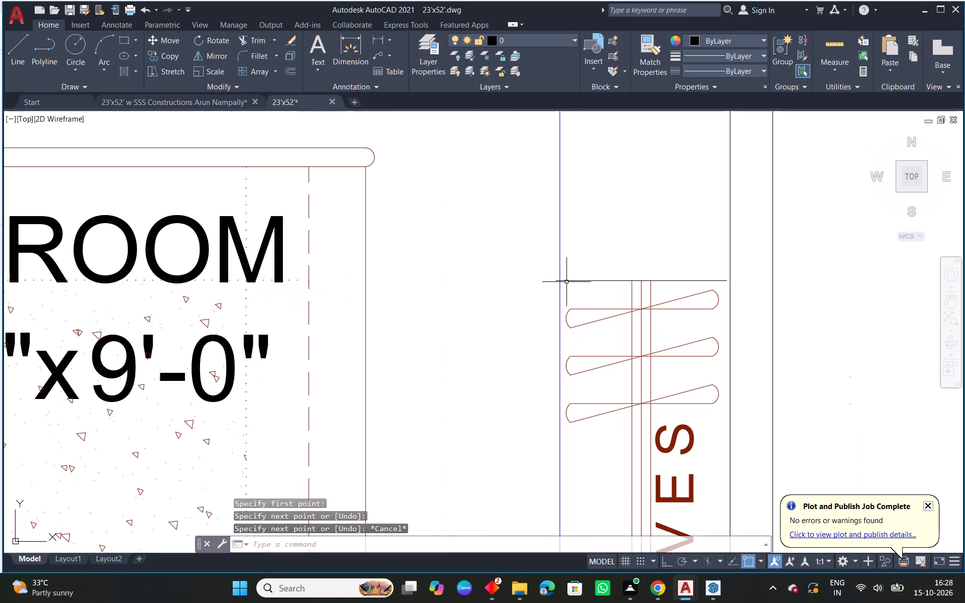
text(EX)
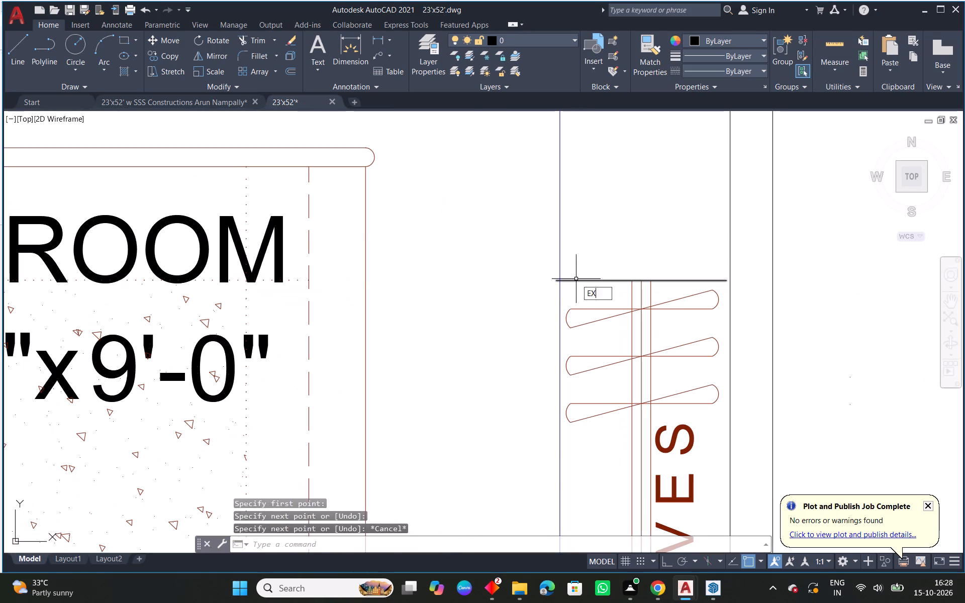
key(space)
click(577, 279)
click(603, 279)
key(Escape)
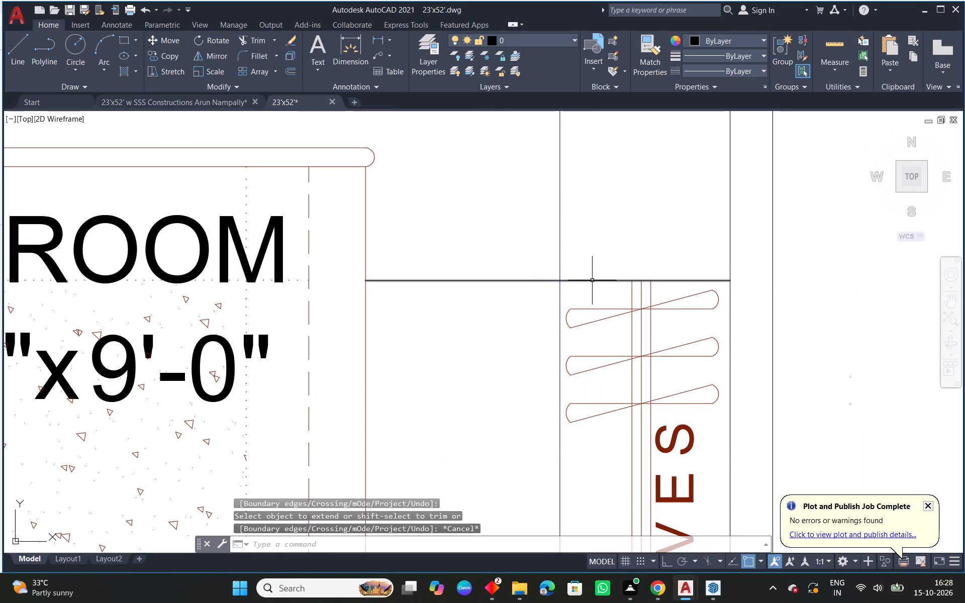
Trim the part of the shelf-top line that overshoots the blue front line toward the bed.
key(t)
key(space)
key(r)
key(Escape)
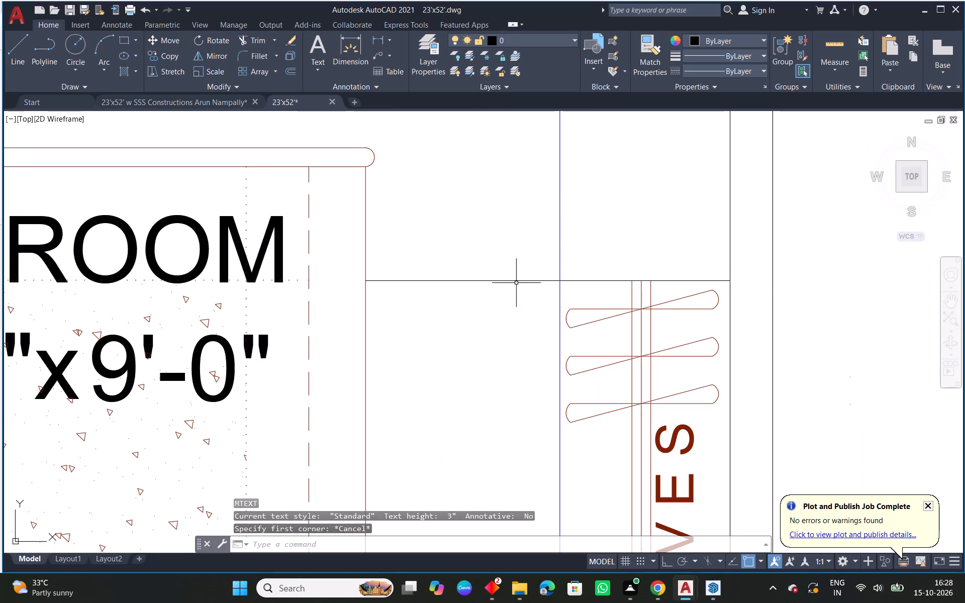
text(TR)
key(space)
key(space)
click(520, 280)
key(Escape)
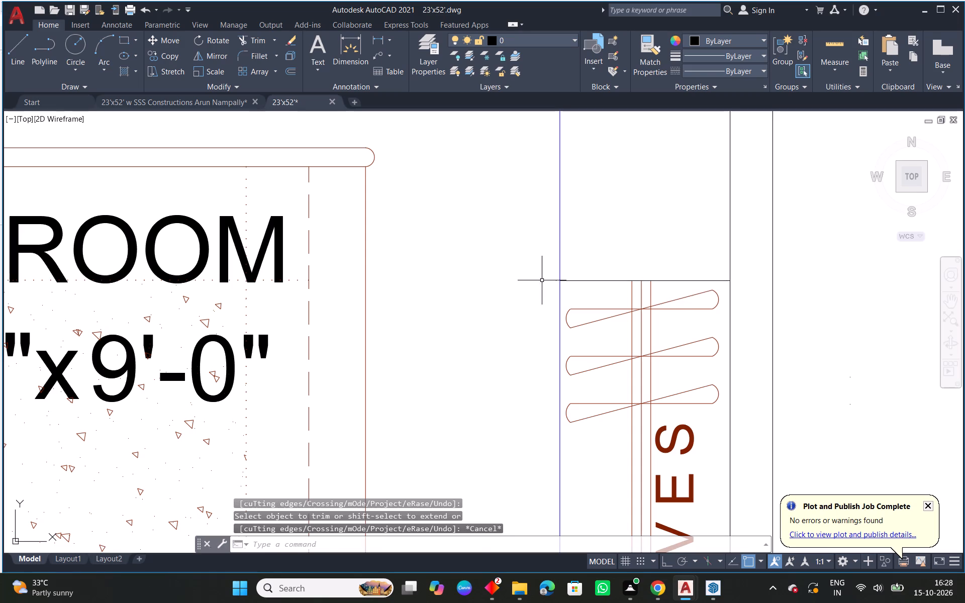
Assign the shelf-top line, together with the adjoining shelf front line, to the layer blue.
drag(573, 268, 569, 273)
click(554, 287)
key(Escape)
drag(583, 238, 580, 242)
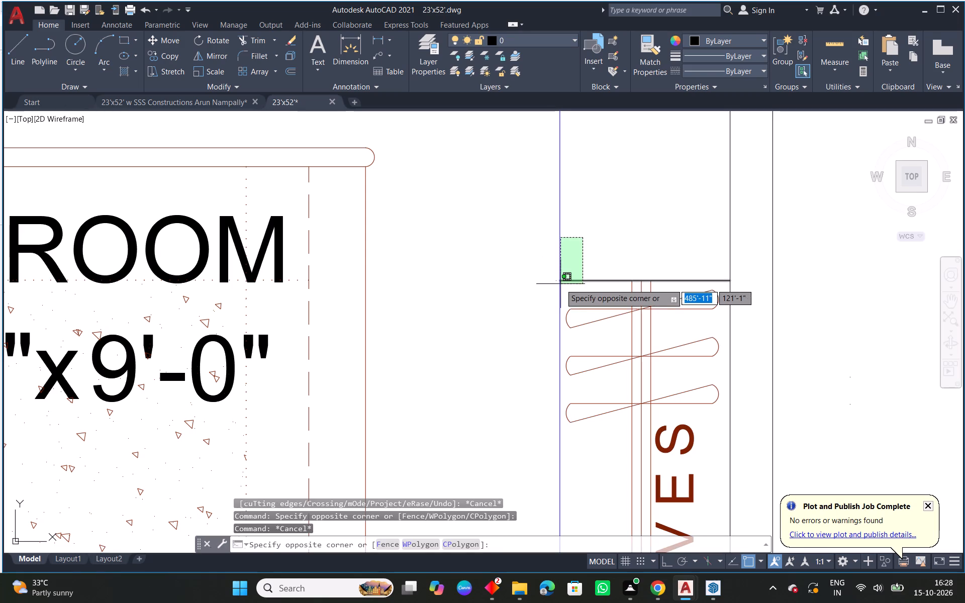
click(560, 288)
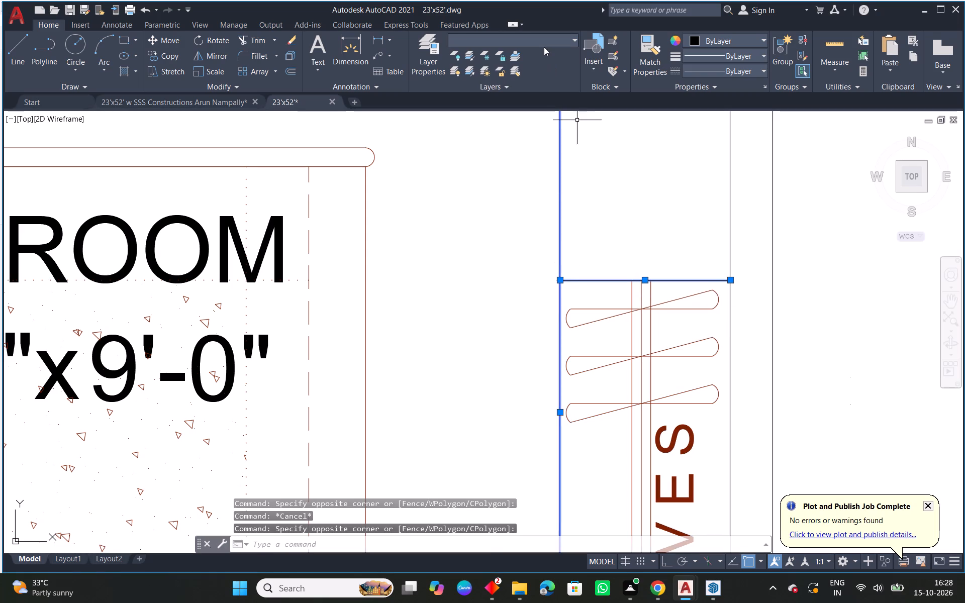
click(544, 43)
click(514, 116)
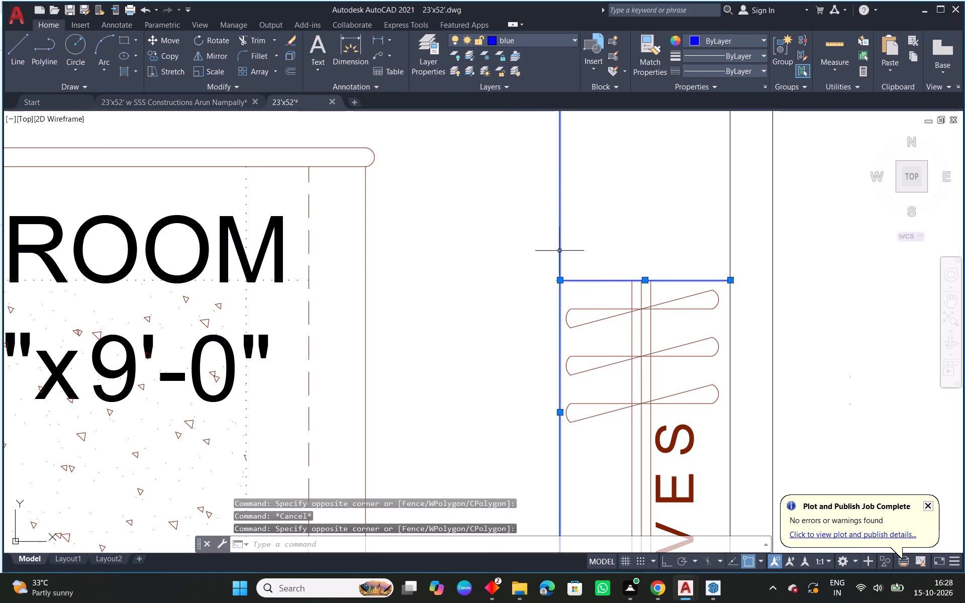
key(Escape)
key(Escape)
Copy the TV unit from the green-walled plan's upper hall to the outer side wall of the new plan's hall.
scroll(574, 273, down, 3)
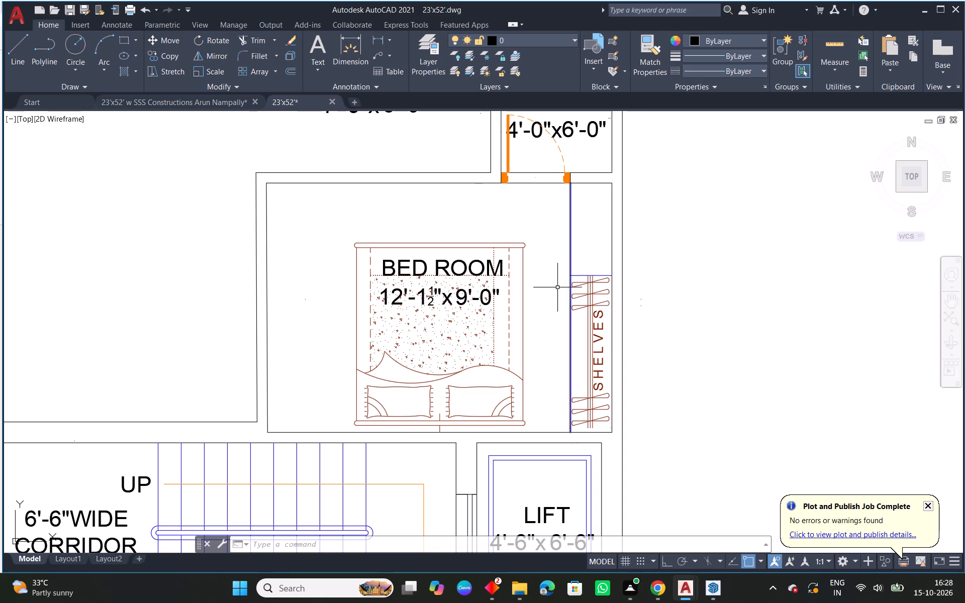
scroll(486, 318, down, 1)
middle_drag(582, 304, 523, 305)
scroll(520, 306, down, 1)
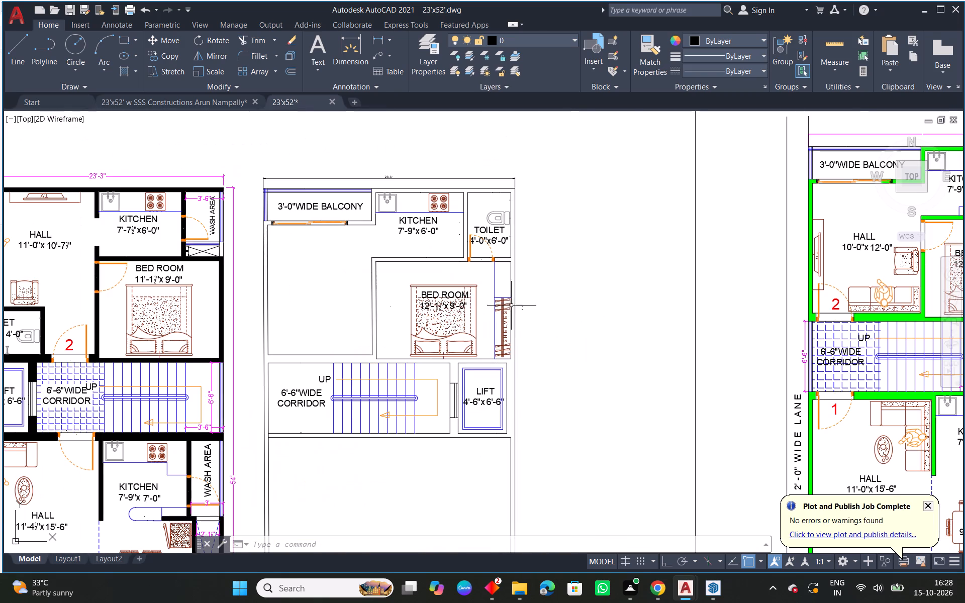
middle_drag(531, 300, 473, 293)
scroll(750, 230, up, 1)
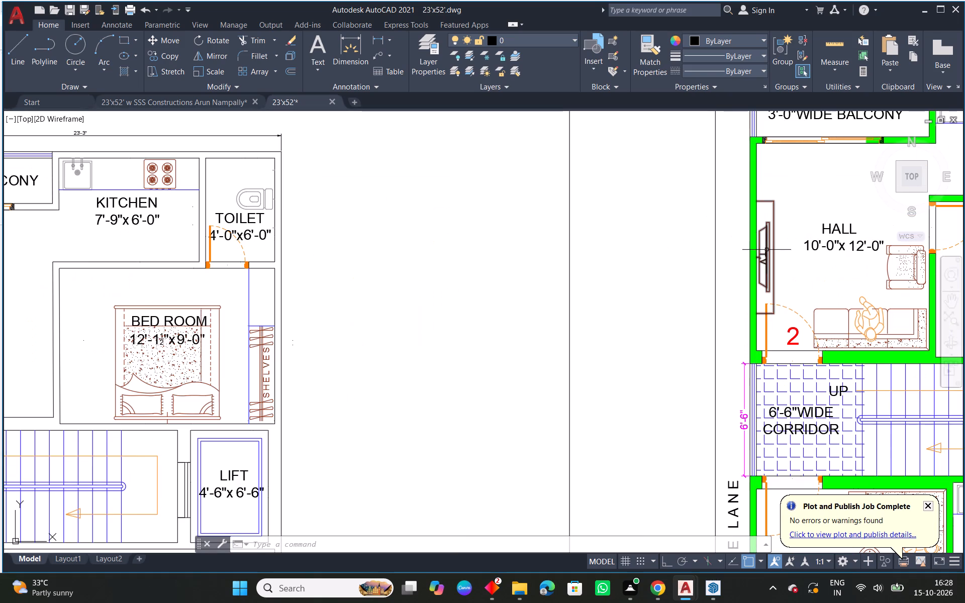
click(766, 250)
text(CO)
key(space)
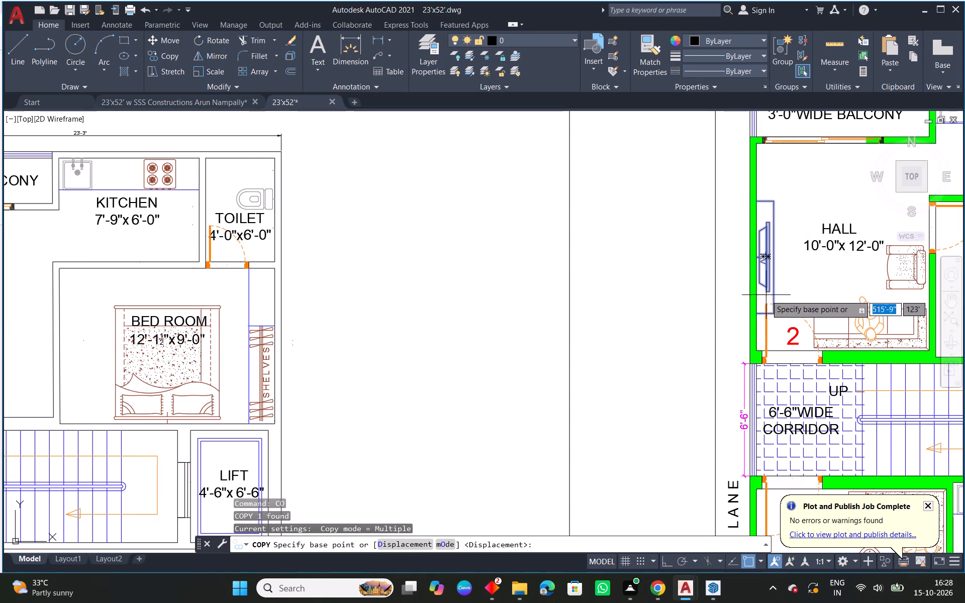
click(775, 313)
middle_drag(460, 238, 928, 312)
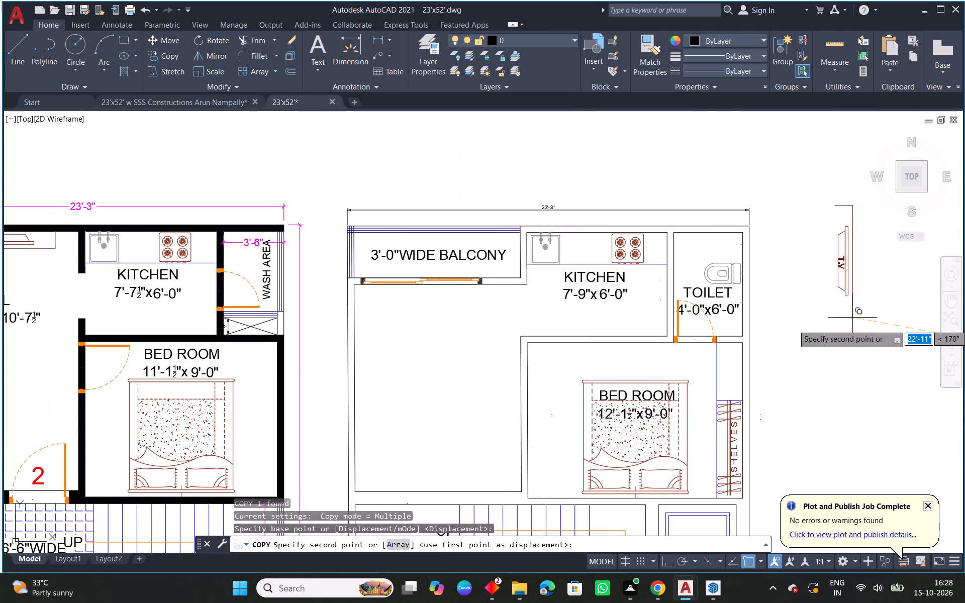
click(372, 449)
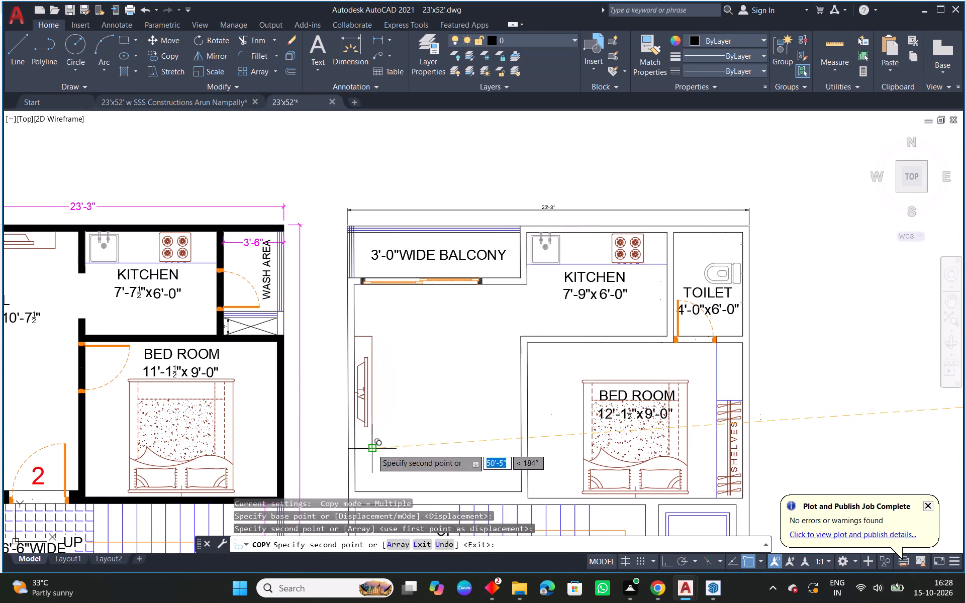
key(Escape)
Move the copied TV unit slightly along the hall's outer wall toward the balcony.
scroll(482, 378, down, 1)
middle_drag(602, 417, 455, 319)
middle_drag(750, 364, 723, 356)
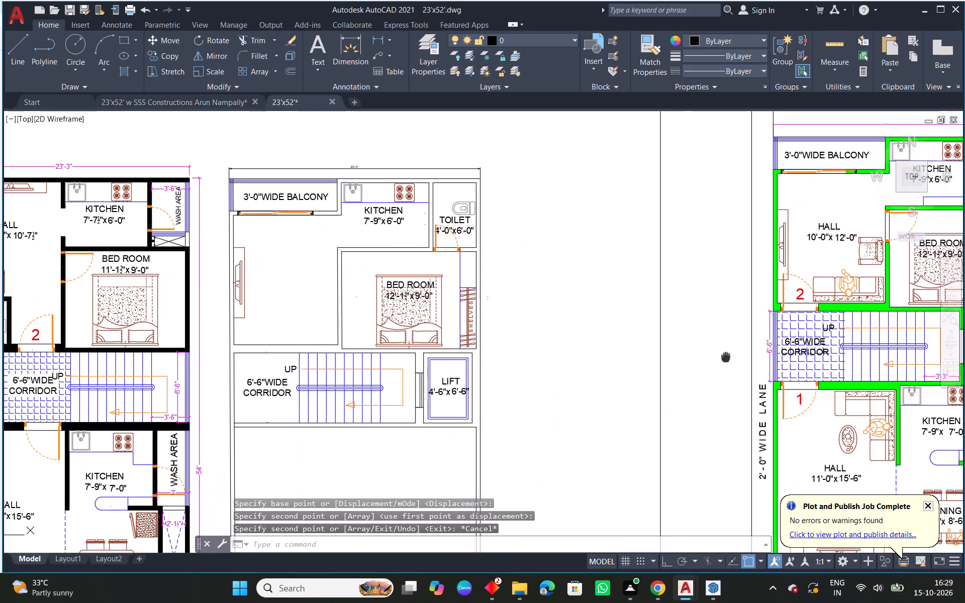
middle_drag(723, 356, 697, 318)
scroll(203, 218, up, 1)
click(212, 236)
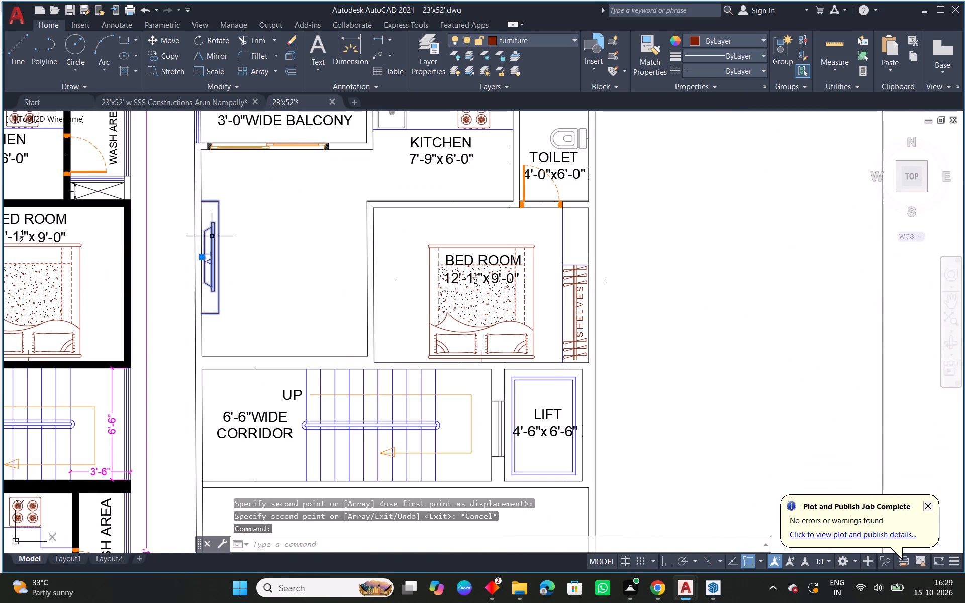
key(m)
key(space)
click(222, 204)
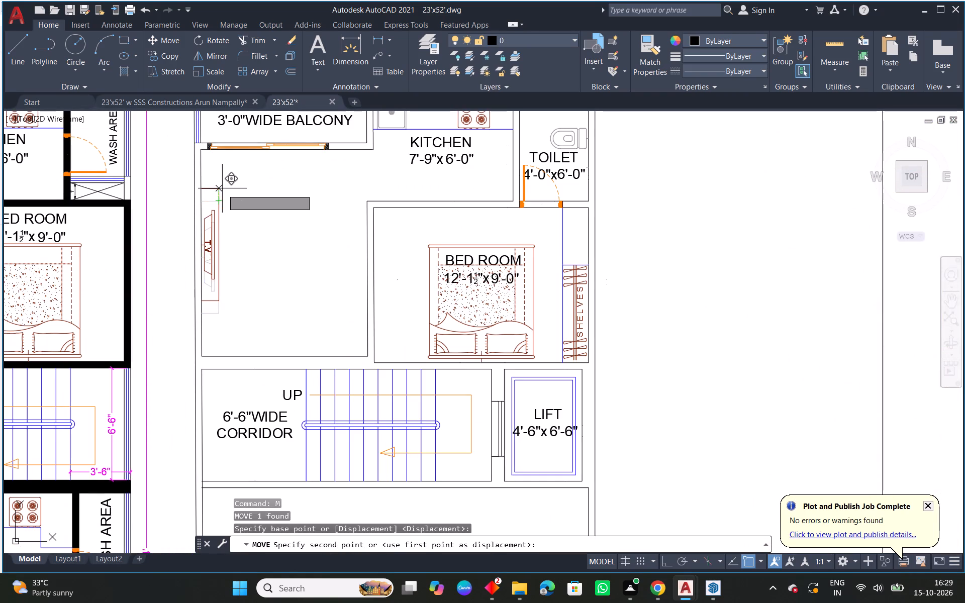
click(222, 188)
key(Escape)
Copy unit 2's entrance door from the green-walled plan into the wall between the new hall and the 6'-6" wide corridor.
scroll(326, 254, down, 1)
middle_drag(704, 374, 535, 357)
scroll(620, 239, up, 1)
click(629, 247)
text(CO)
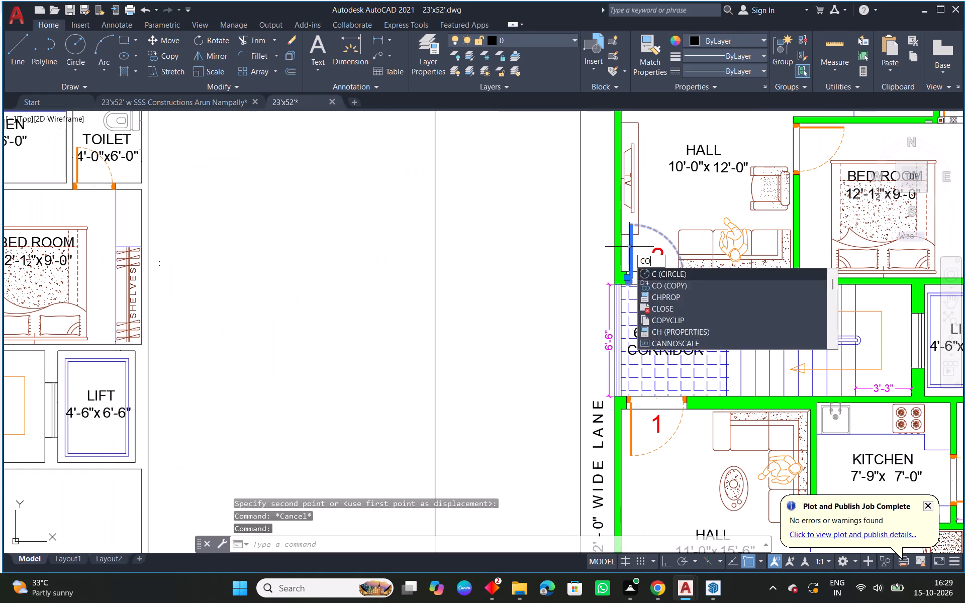
key(space)
click(626, 287)
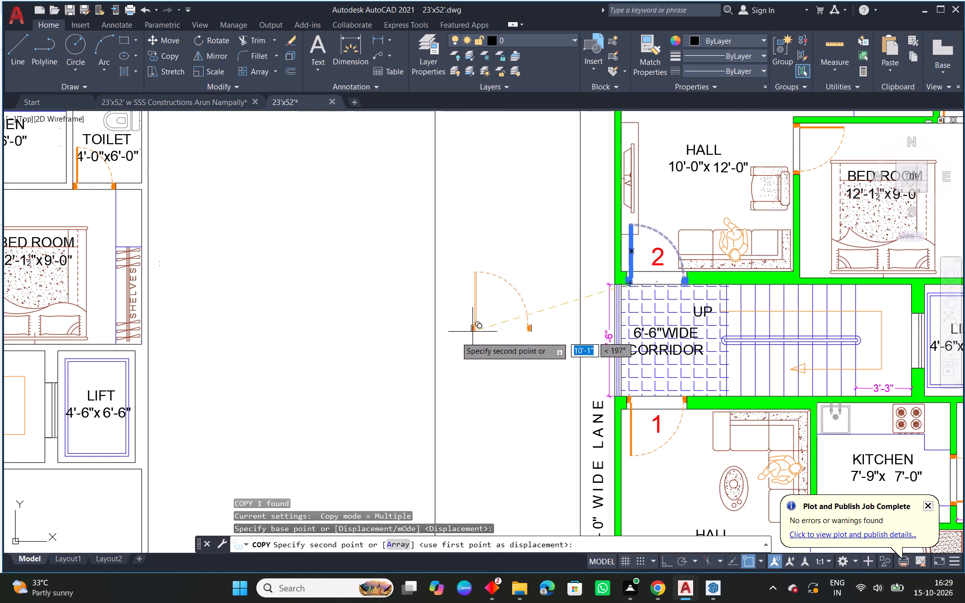
middle_drag(423, 349, 806, 290)
scroll(154, 290, up, 2)
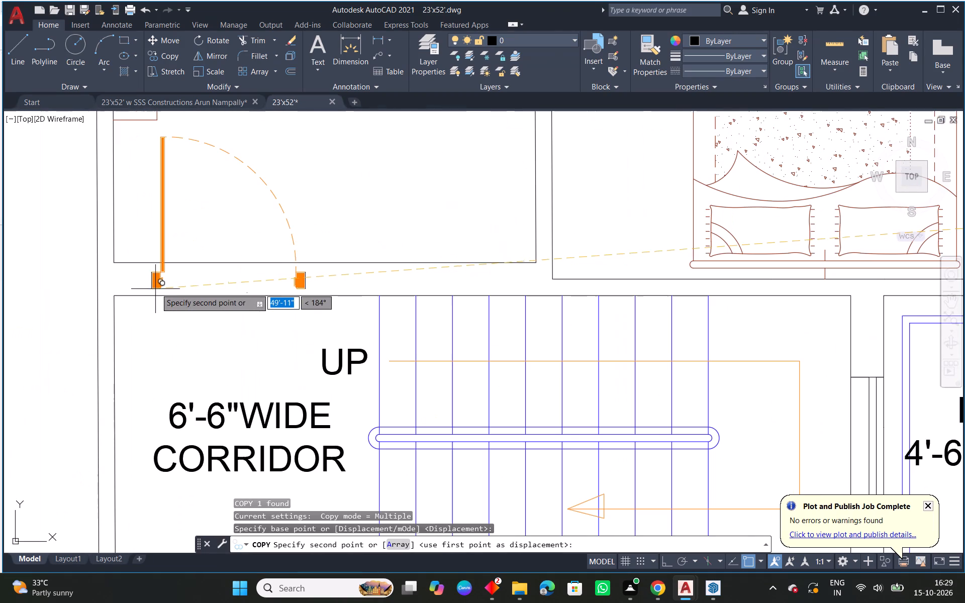
click(151, 296)
key(Escape)
Draw a vertical jamb line across the wall thickness on each side of the new hall's entrance door.
middle_drag(198, 298, 413, 288)
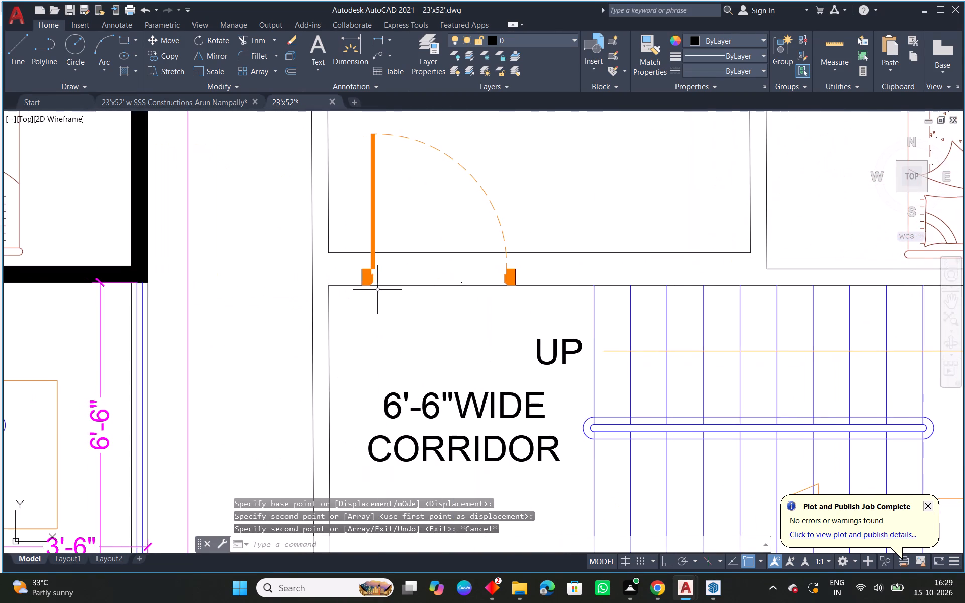
scroll(361, 288, up, 1)
key(l)
key(space)
click(362, 286)
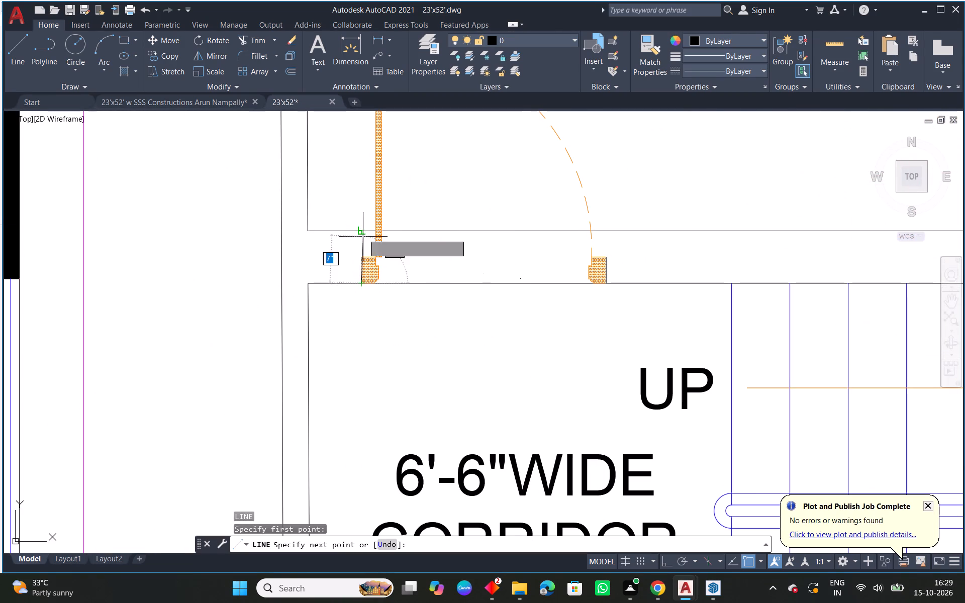
click(362, 231)
key(Escape)
right_click(482, 188)
click(543, 203)
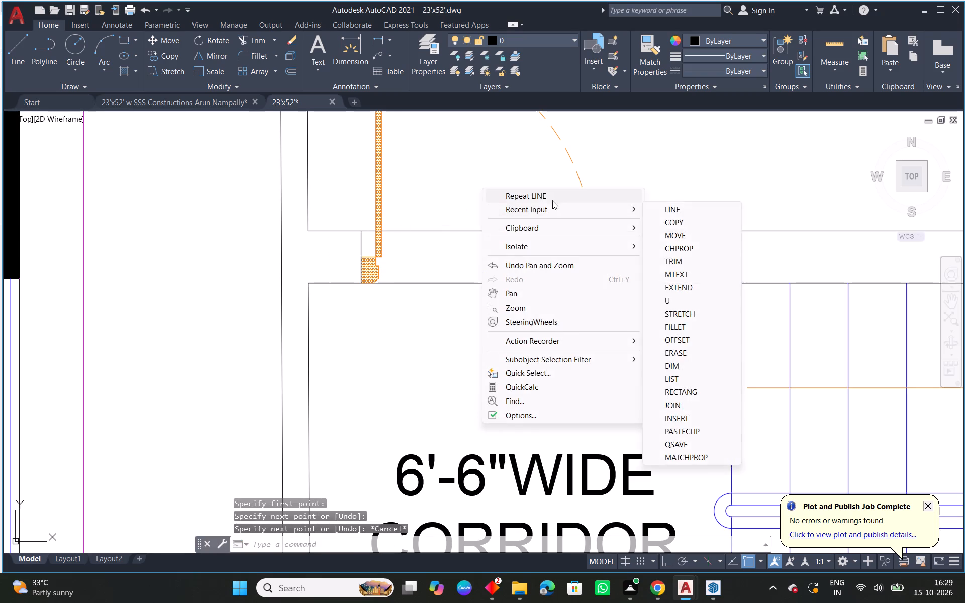
click(553, 200)
click(607, 285)
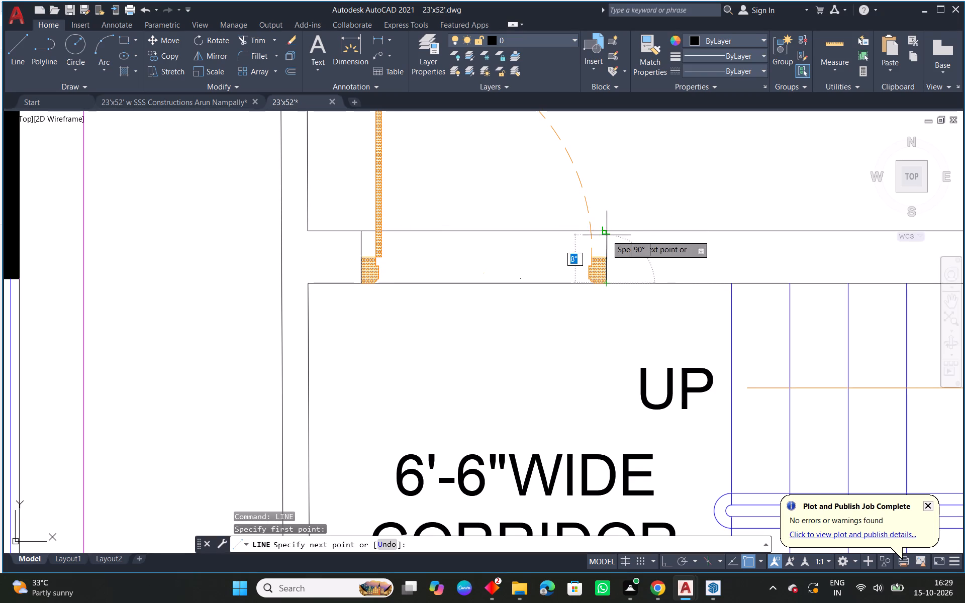
click(609, 229)
key(Escape)
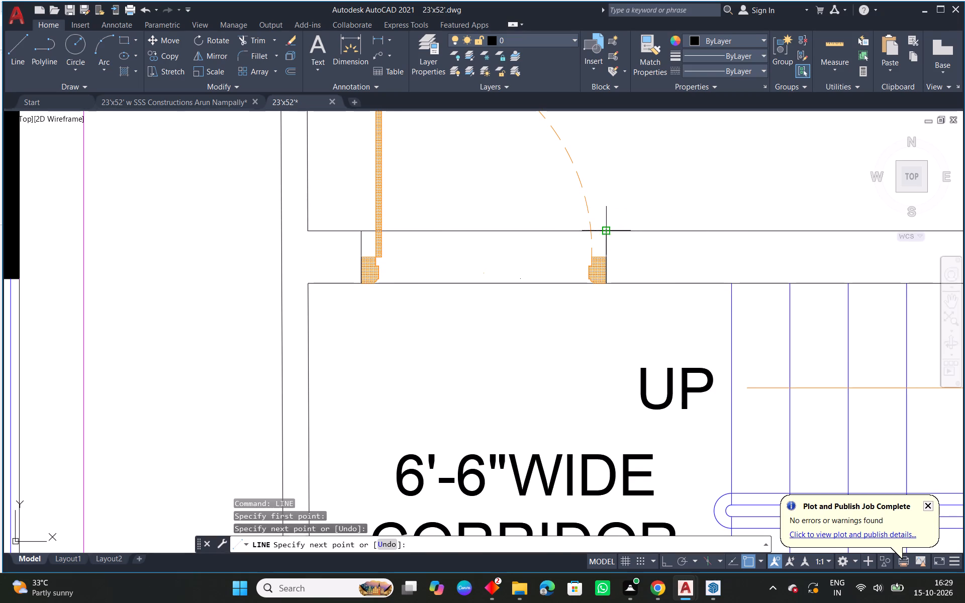
Copy the sofa with the seated person from the green-walled plan's upper hall to the new hall's corner by the bedroom and stair walls.
scroll(621, 267, down, 3)
middle_drag(747, 262, 487, 300)
scroll(486, 301, down, 2)
middle_drag(678, 328, 575, 316)
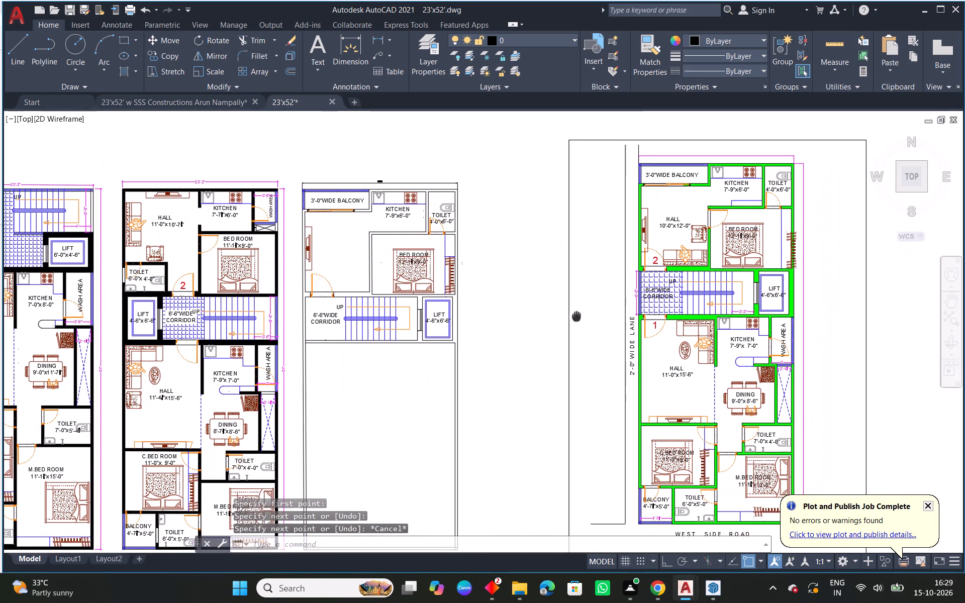
middle_drag(575, 316, 574, 316)
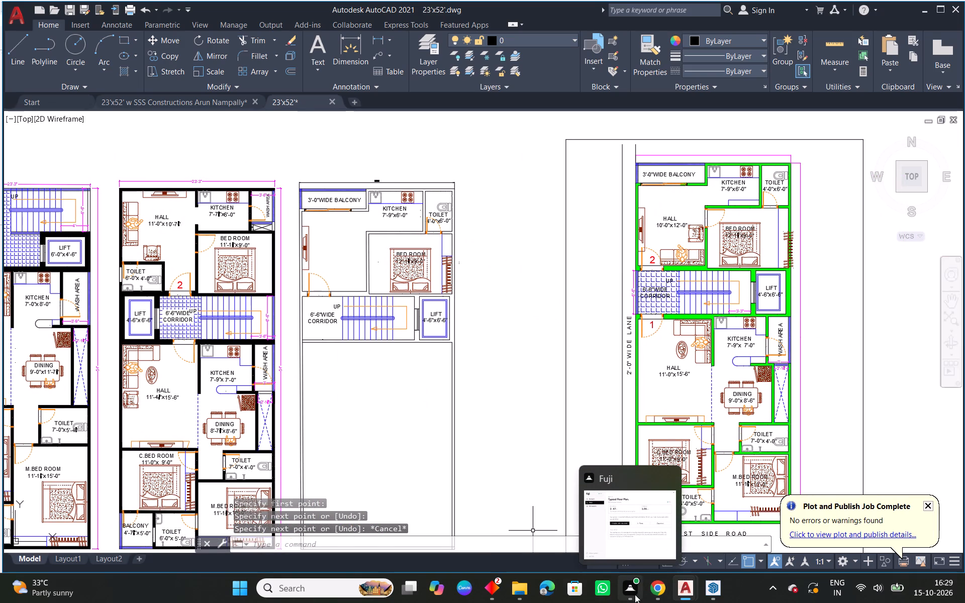
middle_drag(365, 315, 332, 325)
scroll(661, 263, up, 1)
click(642, 271)
text(CO)
key(space)
click(674, 282)
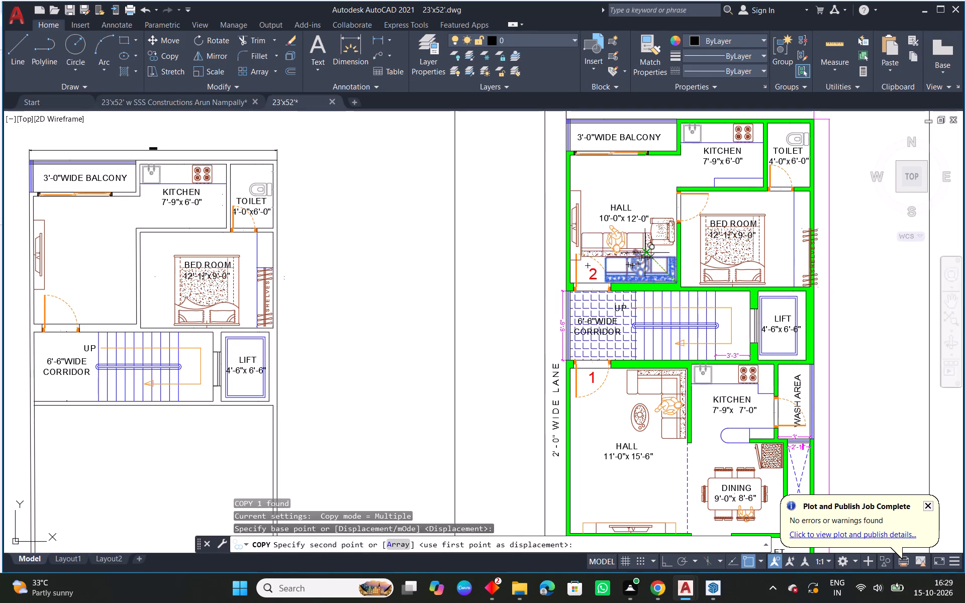
middle_drag(529, 251, 808, 264)
scroll(406, 336, up, 2)
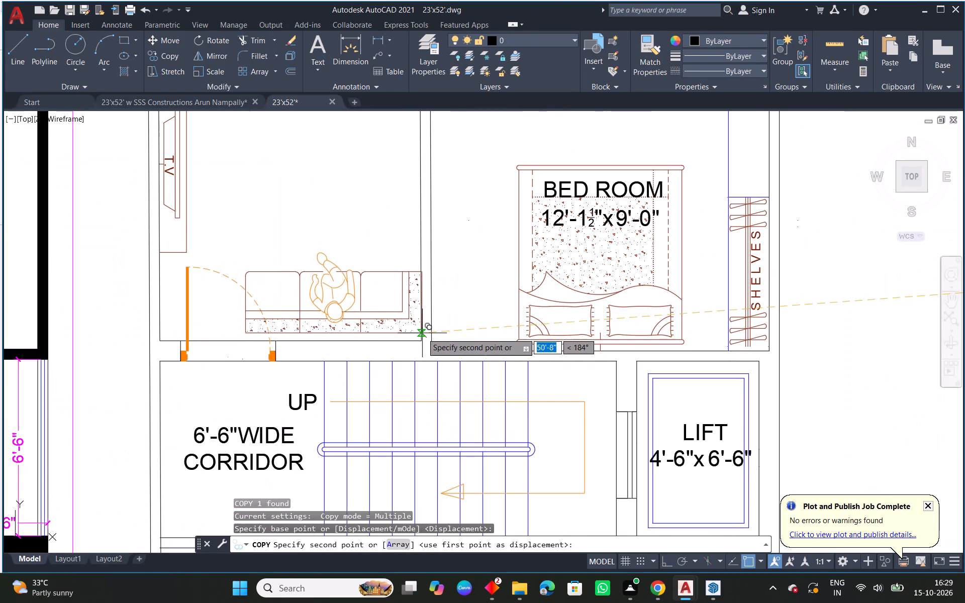
click(420, 342)
key(Escape)
Shift the copied sofa so its corner insertion point sits exactly on the new hall's inner wall corner.
click(410, 337)
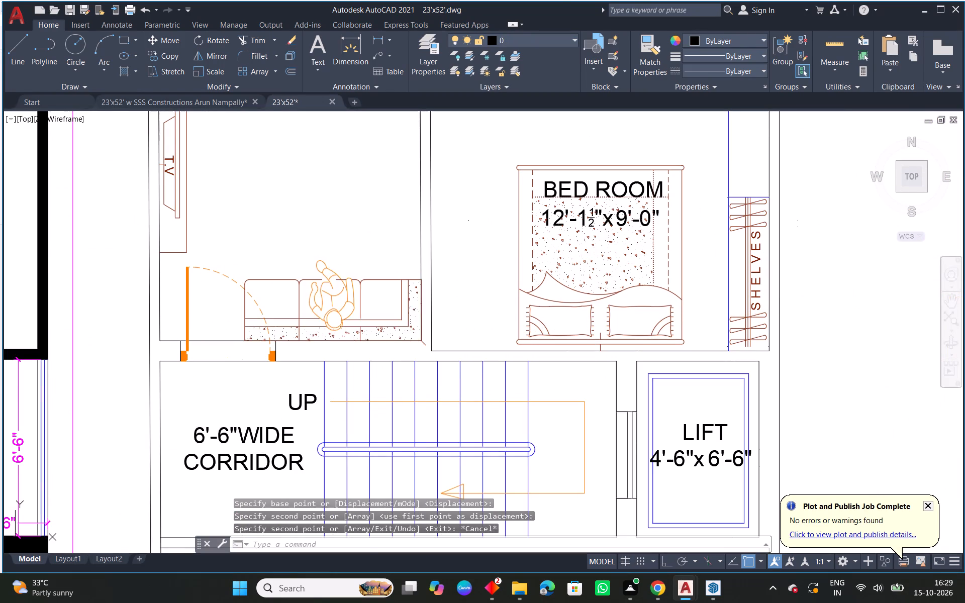
scroll(425, 347, up, 2)
click(424, 347)
click(413, 337)
key(Escape)
Scale the copied sofa down about its wall-corner point so that it clears the entrance door swing.
scroll(418, 339, down, 1)
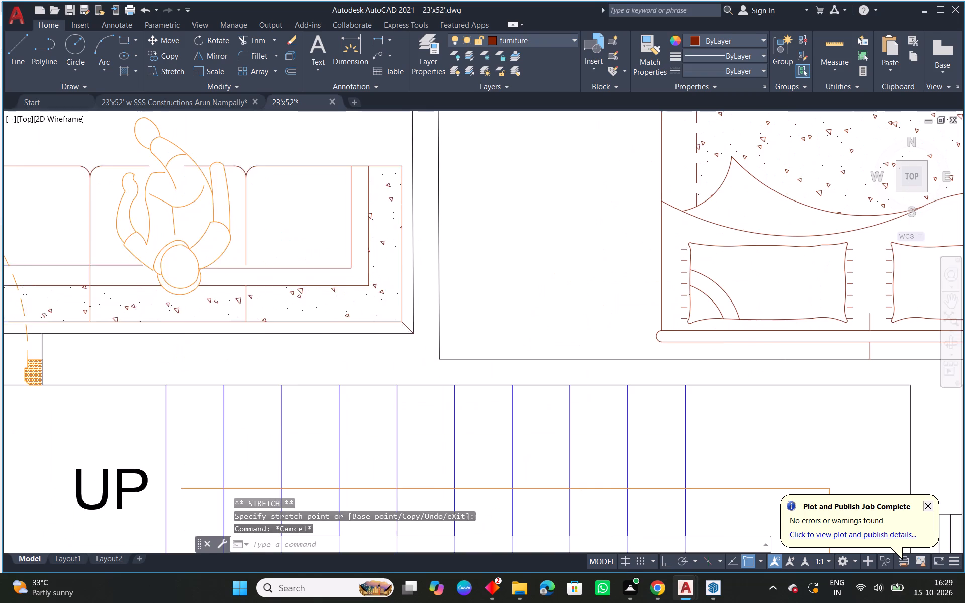
scroll(418, 339, down, 1)
click(396, 332)
text(SC)
key(space)
scroll(412, 337, up, 1)
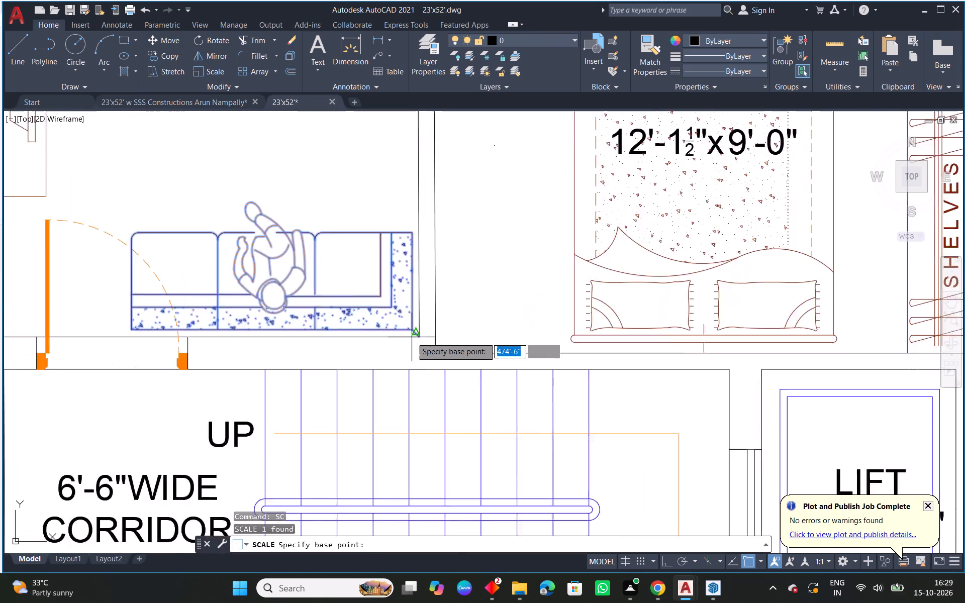
scroll(412, 337, up, 1)
click(422, 335)
scroll(334, 253, down, 1)
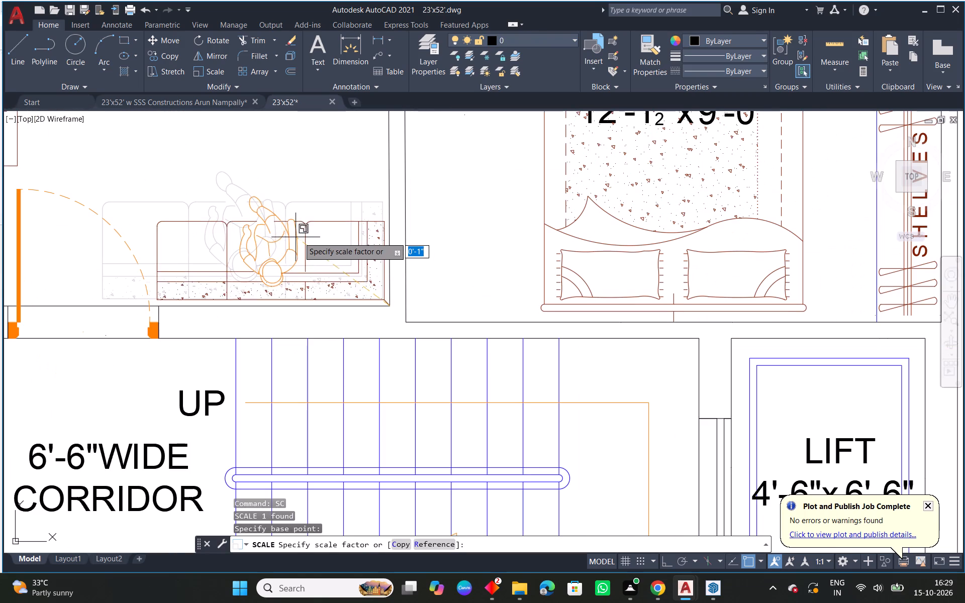
click(300, 235)
key(Escape)
Copy the armchair from the green-walled plan's upper hall into the new hall, beside the bedroom wall and above the sofa.
scroll(369, 256, down, 3)
middle_drag(502, 300, 501, 310)
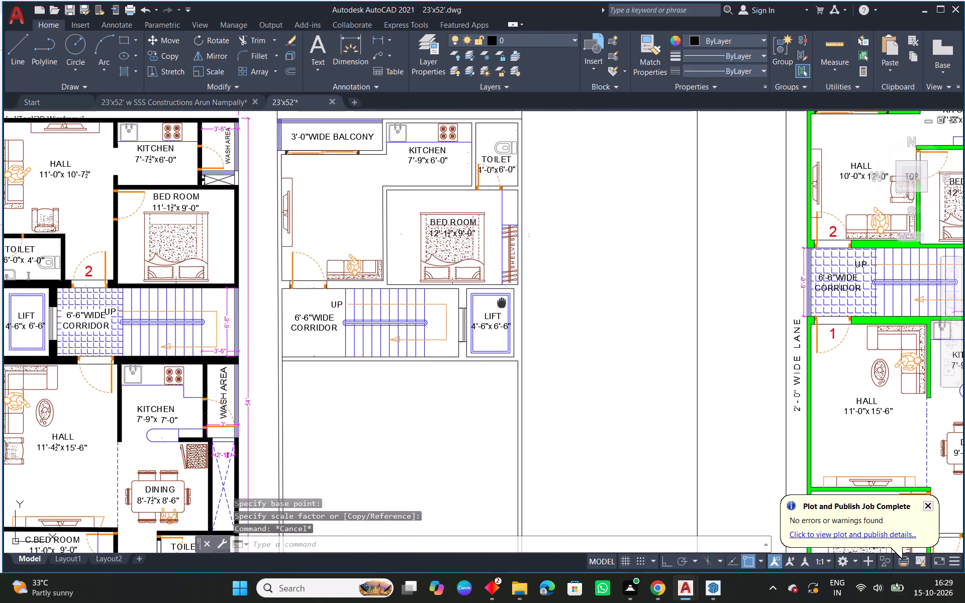
middle_drag(501, 310, 470, 358)
click(862, 260)
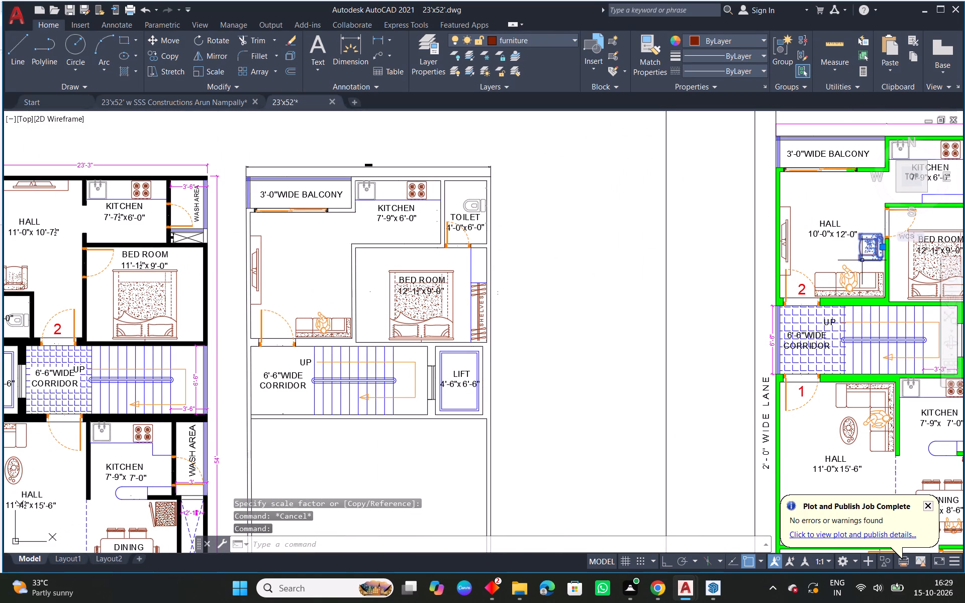
text(CO)
key(space)
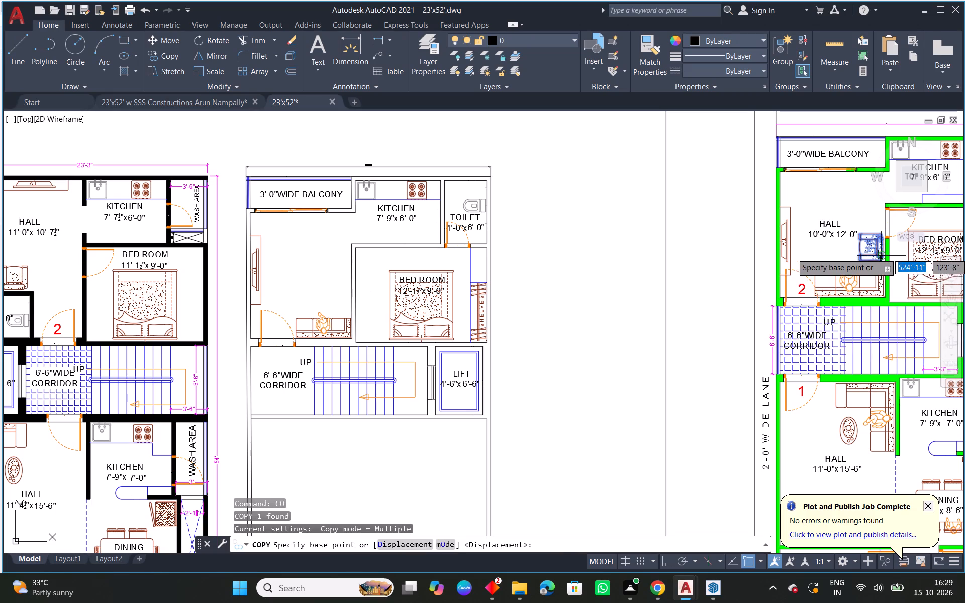
click(882, 253)
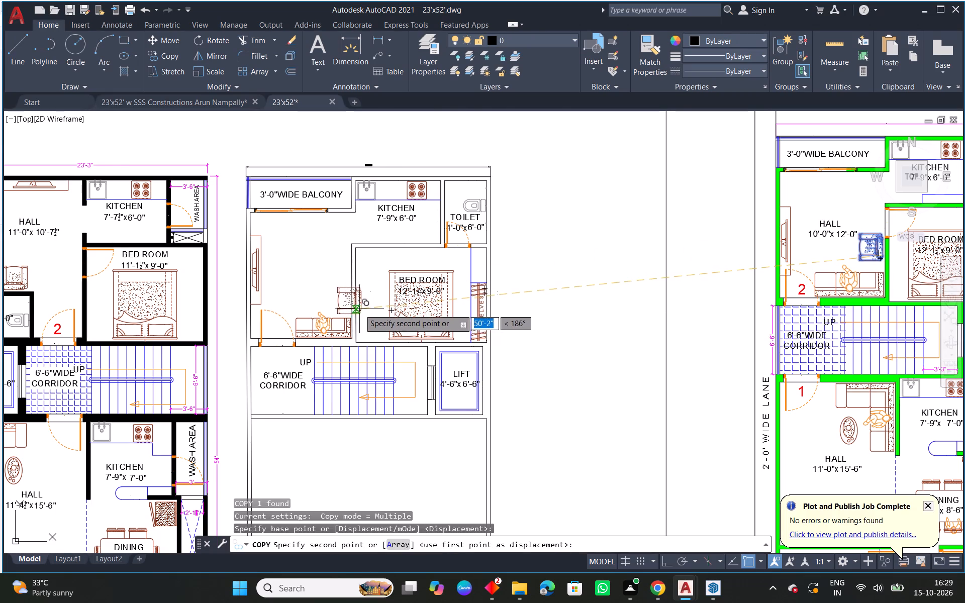
scroll(360, 309, up, 1)
scroll(342, 288, down, 2)
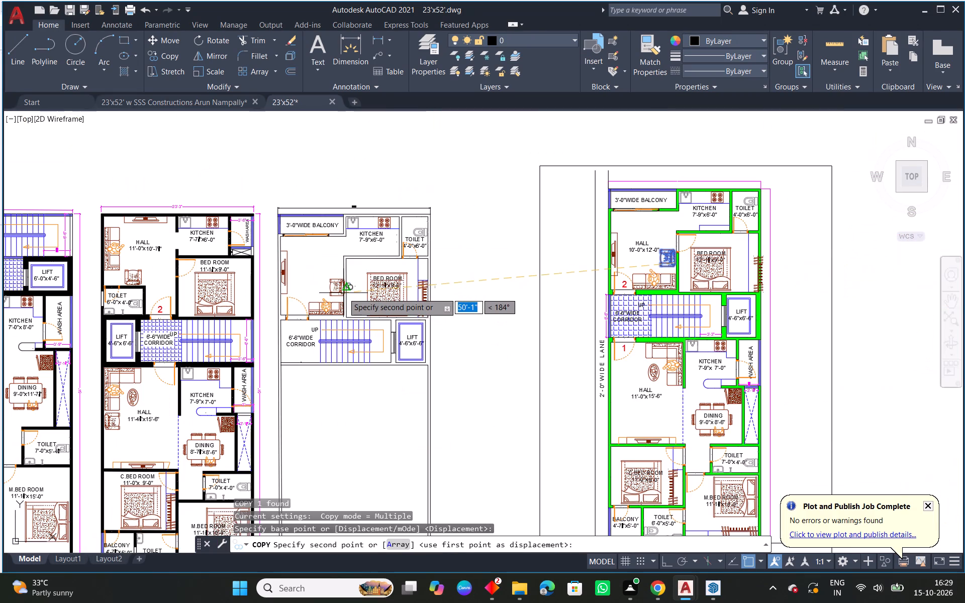
scroll(343, 293, up, 3)
click(331, 288)
key(Escape)
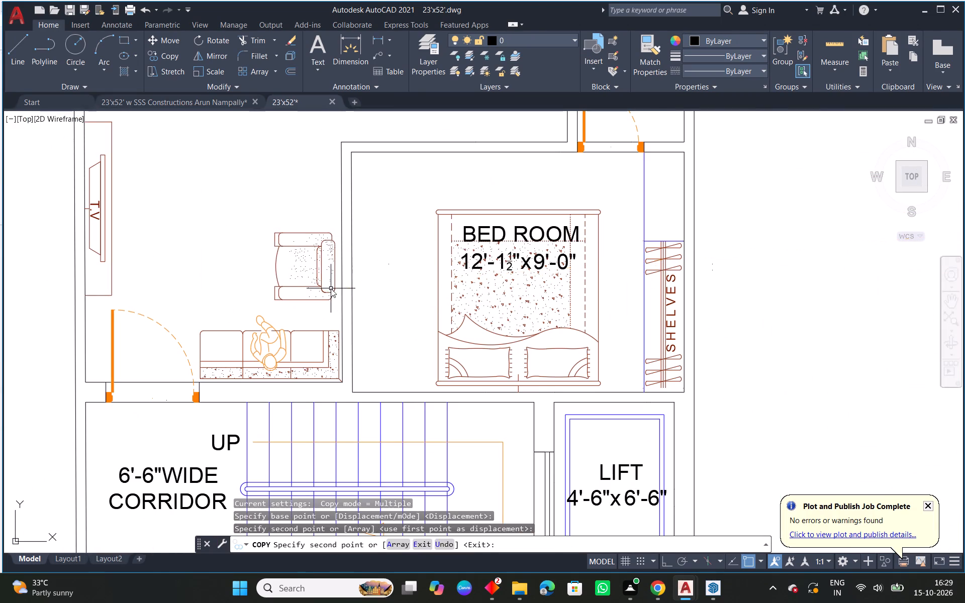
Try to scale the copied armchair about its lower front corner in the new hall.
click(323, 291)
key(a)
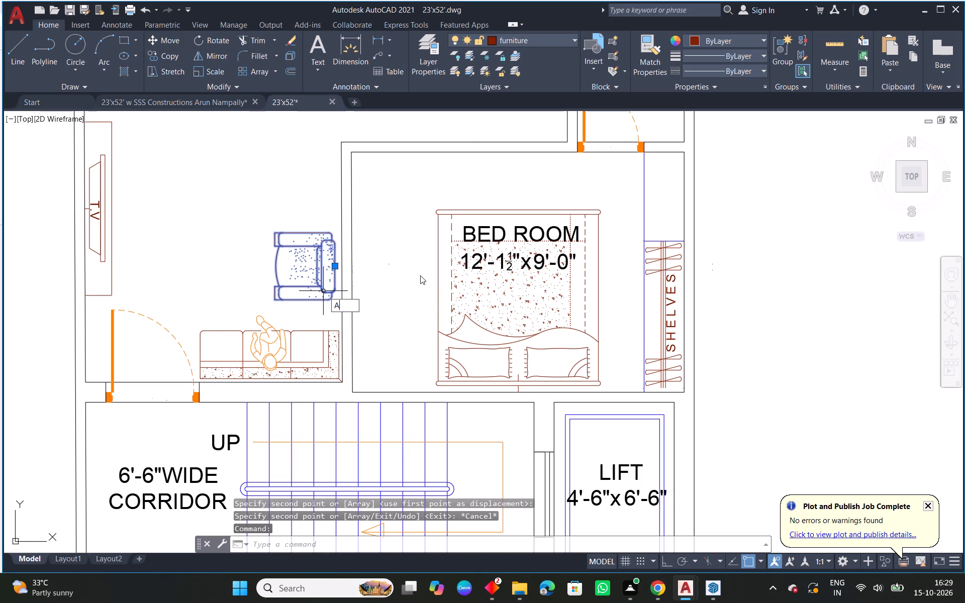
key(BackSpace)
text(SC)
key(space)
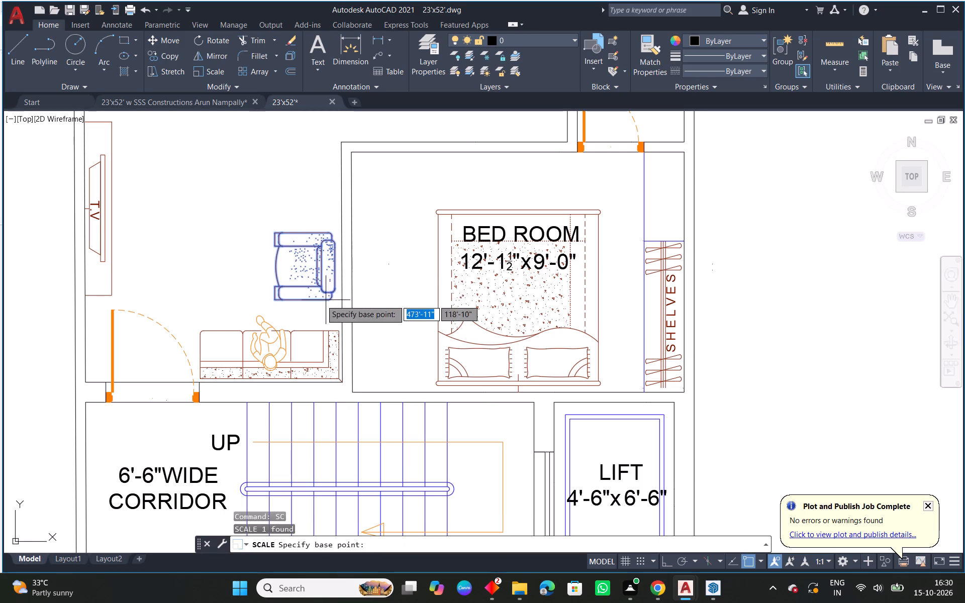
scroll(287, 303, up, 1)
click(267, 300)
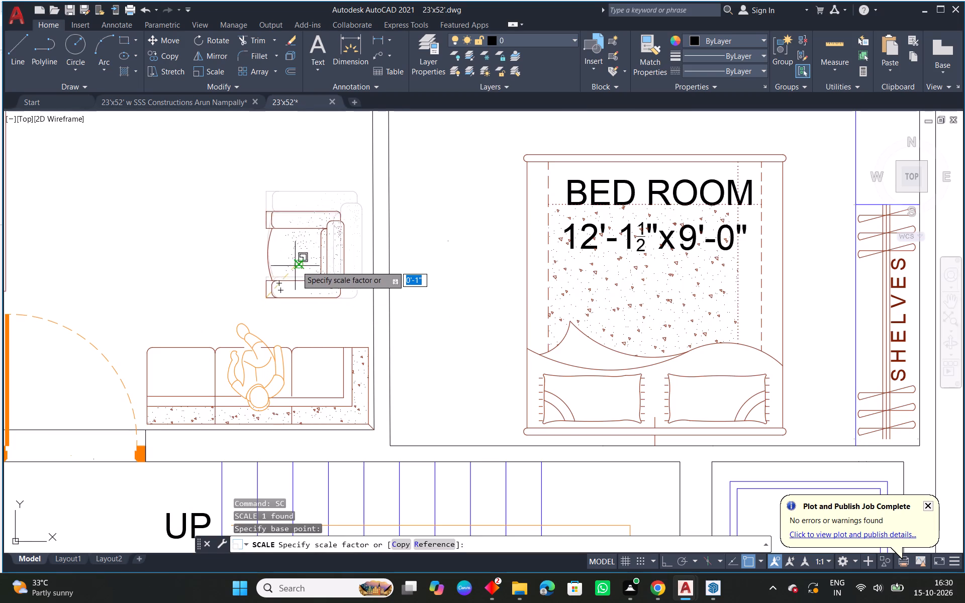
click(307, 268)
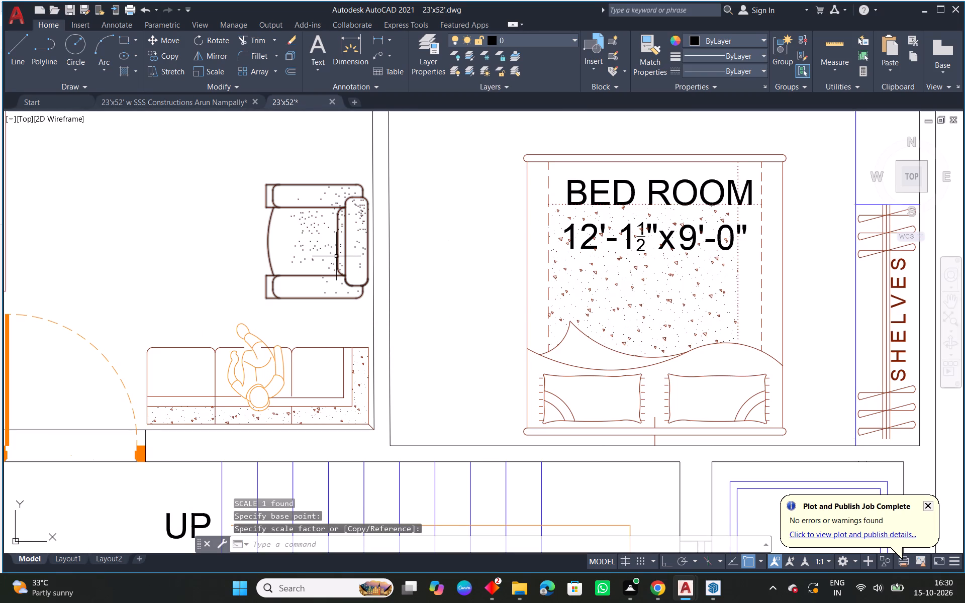
Scale the copied armchair down about its lower front corner so it suits the new hall.
text(SC)
key(space)
click(343, 259)
right_click(336, 269)
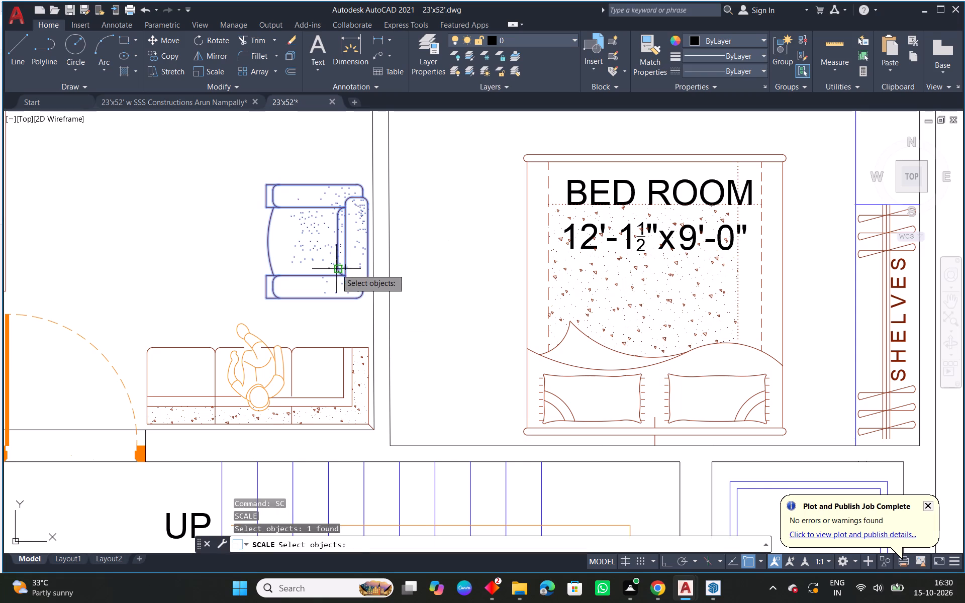
drag(266, 300, 272, 297)
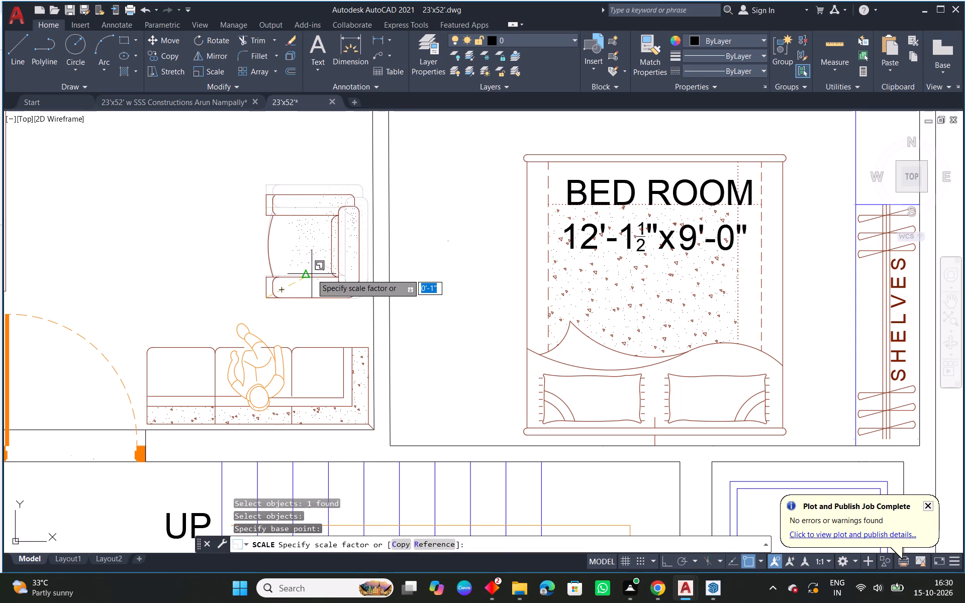
click(312, 274)
Shift the scaled armchair closer to the new hall's bedroom wall by its insertion point.
click(334, 268)
click(326, 266)
click(347, 254)
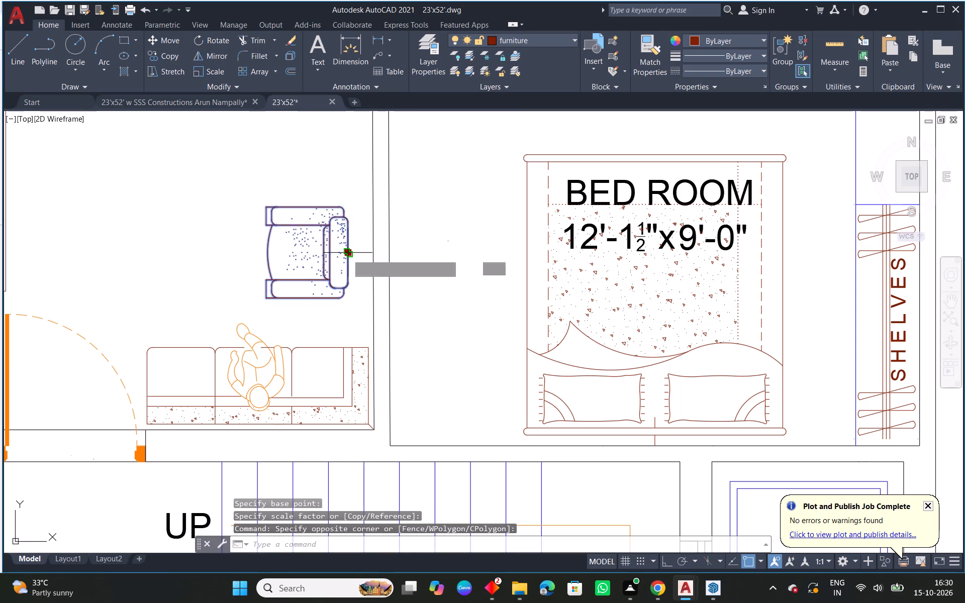
click(364, 246)
key(Escape)
Copy the bedroom door from the green-walled plan onto the new wall between hall and bedroom, hinged near the kitchen corner.
scroll(376, 268, down, 2)
middle_drag(541, 288, 457, 335)
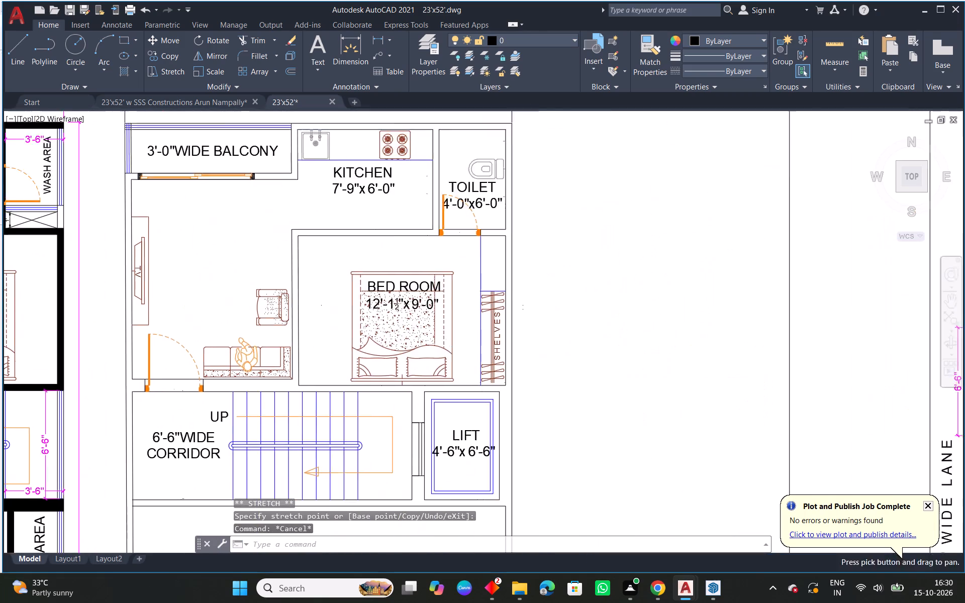
scroll(457, 335, down, 1)
middle_drag(571, 348, 372, 388)
scroll(713, 280, up, 1)
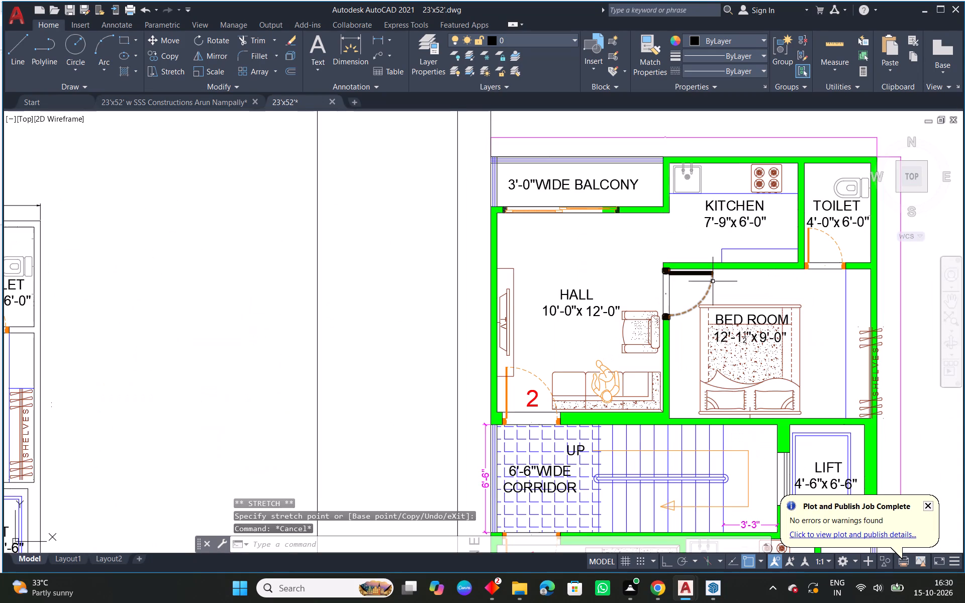
click(712, 285)
text(CO)
key(space)
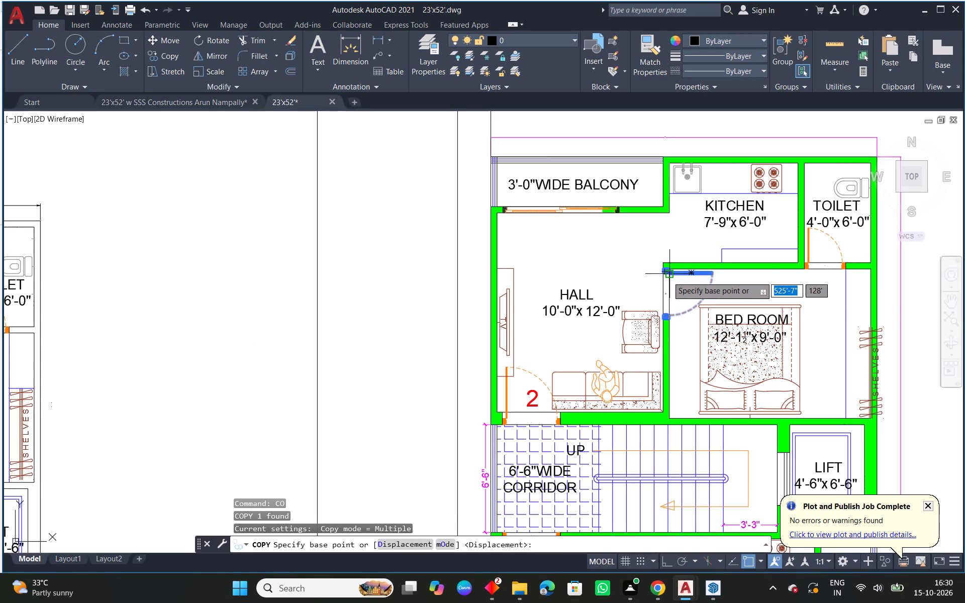
click(661, 273)
scroll(555, 323, down, 2)
middle_drag(562, 345, 741, 287)
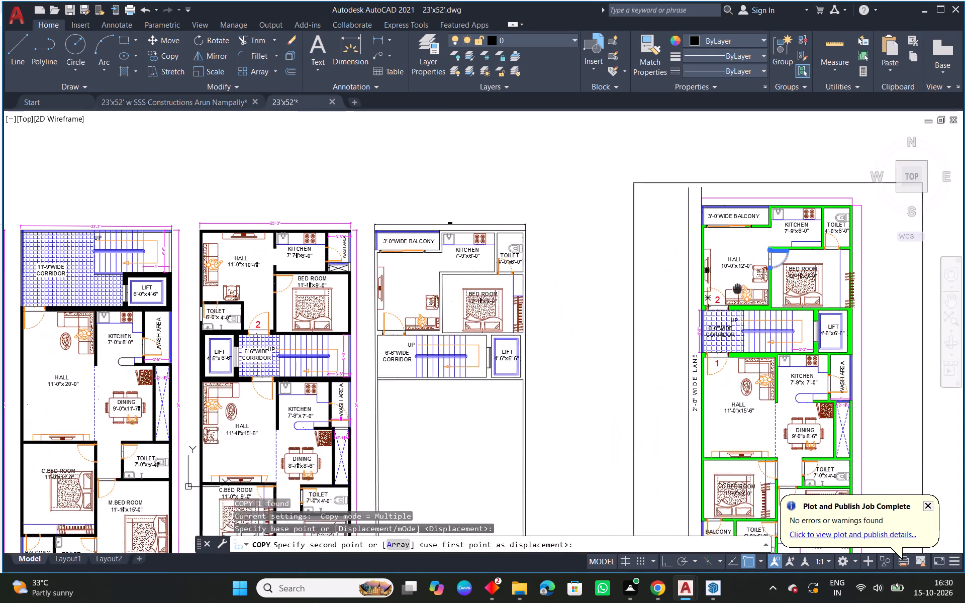
middle_drag(741, 287, 750, 284)
scroll(440, 271, up, 3)
scroll(511, 278, up, 2)
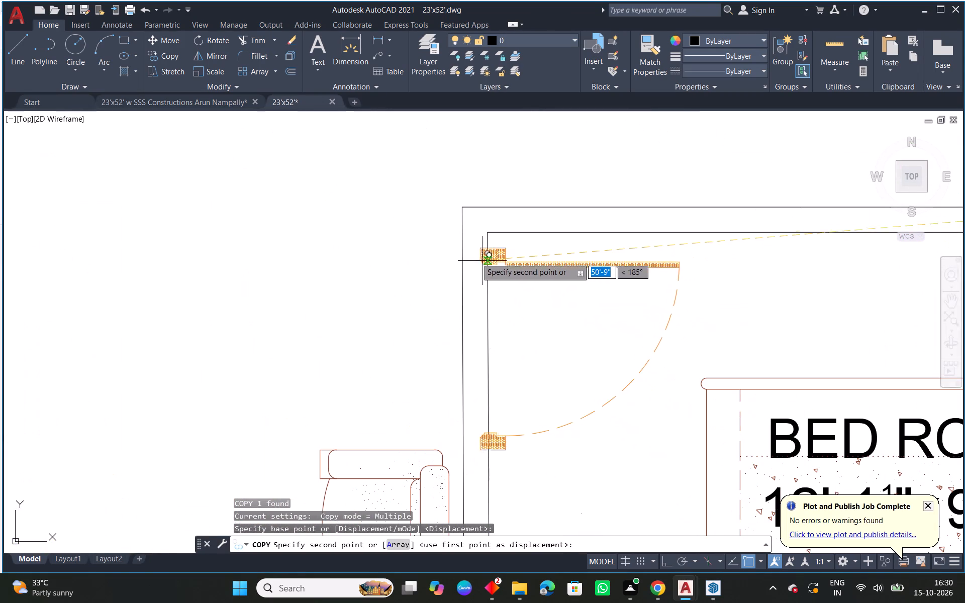
scroll(470, 256, up, 1)
click(462, 240)
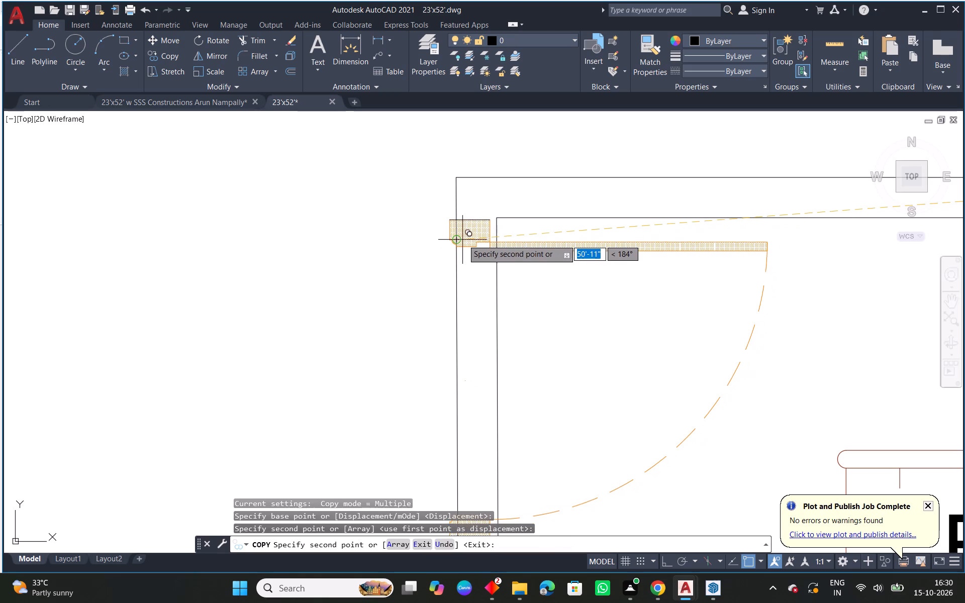
key(Escape)
Move the copied bedroom door by its jamb corner onto the bedroom's inner wall corner, aligning the frame with the wall.
click(484, 226)
scroll(492, 220, up, 1)
click(492, 220)
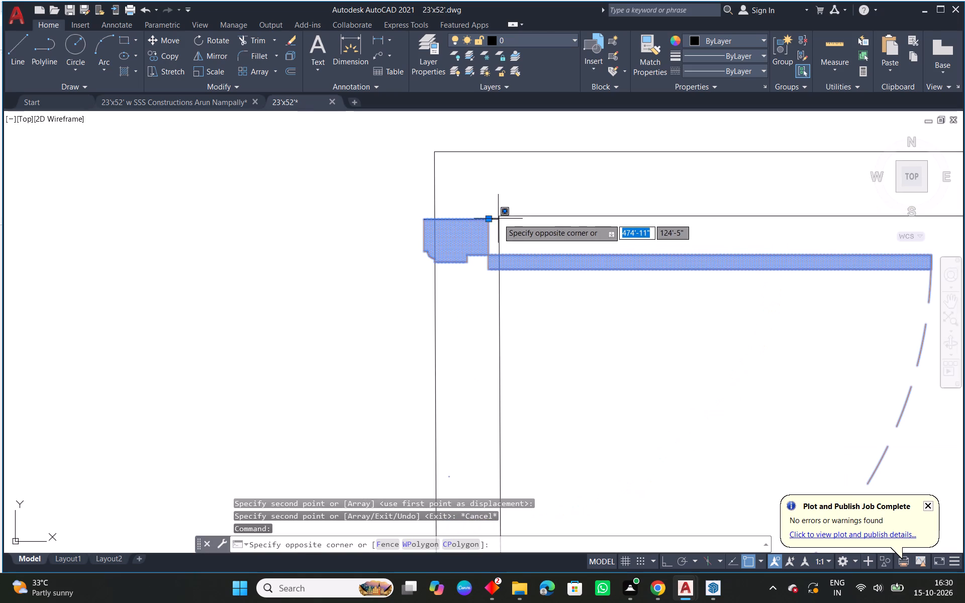
click(493, 219)
click(490, 219)
click(498, 219)
key(Escape)
Copy the new plan's KITCHEN label with both size dimensions into the open hall area between the TV unit and armchair.
scroll(507, 246, down, 3)
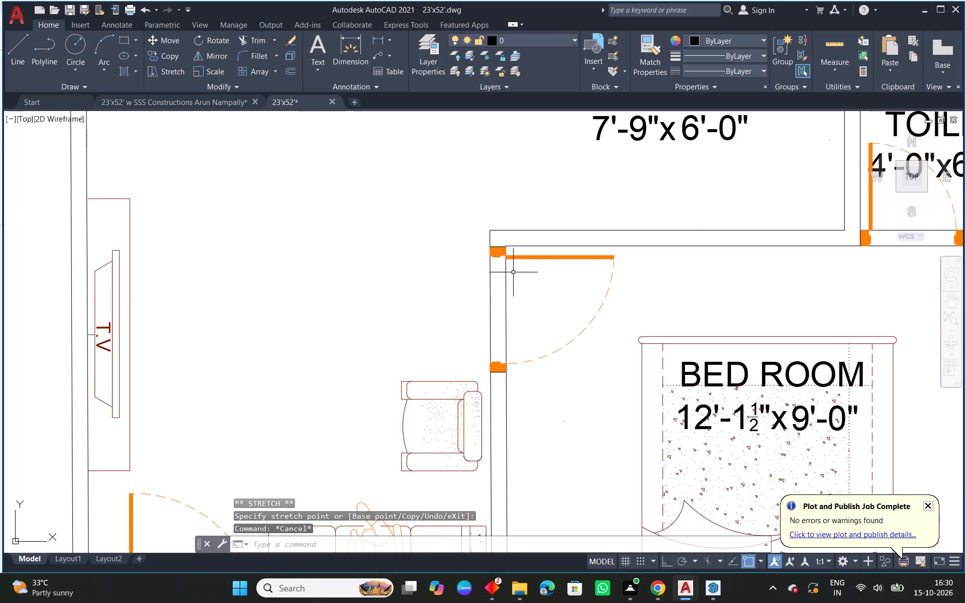
scroll(536, 296, down, 2)
middle_drag(594, 392, 459, 300)
scroll(446, 303, down, 2)
middle_drag(594, 343, 560, 322)
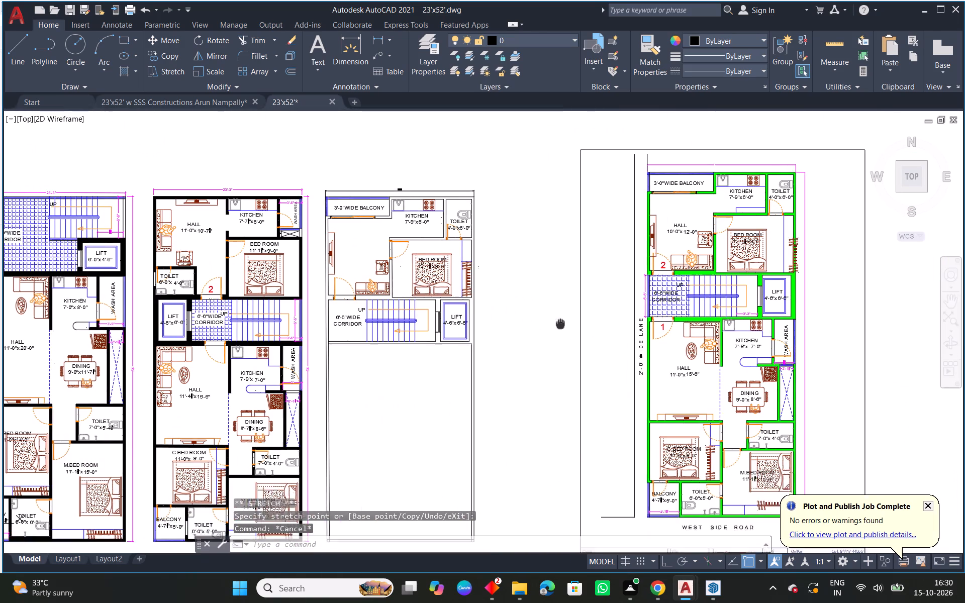
middle_drag(560, 322, 543, 292)
scroll(383, 187, up, 2)
click(416, 175)
click(424, 194)
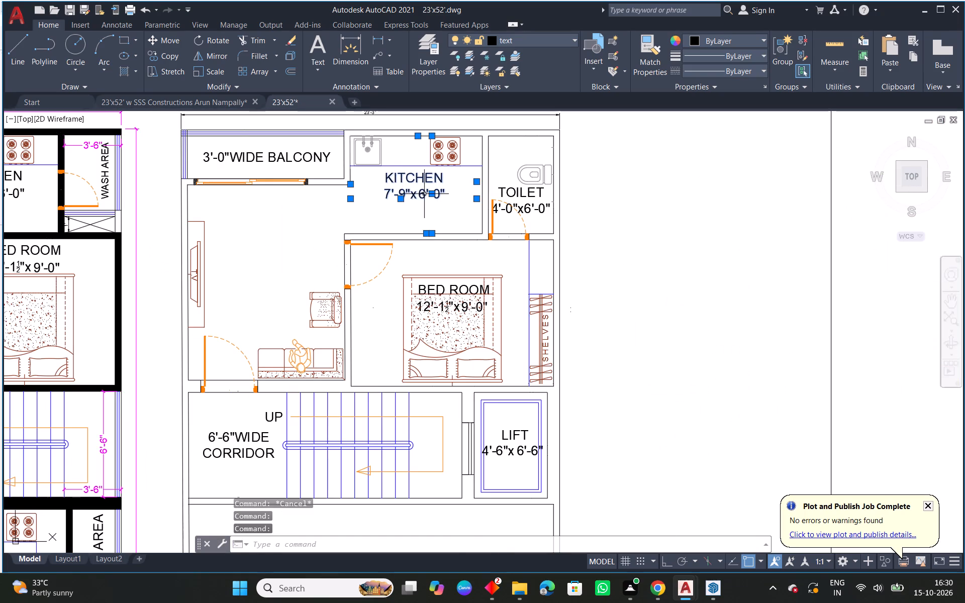
text(CO)
key(space)
click(428, 184)
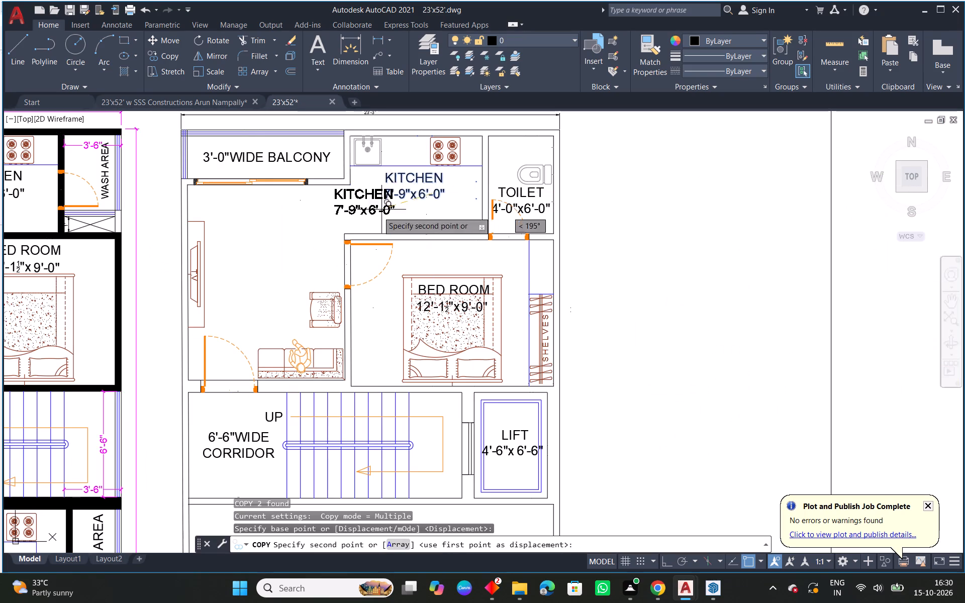
scroll(276, 279, up, 1)
middle_drag(292, 280, 429, 263)
scroll(429, 263, up, 1)
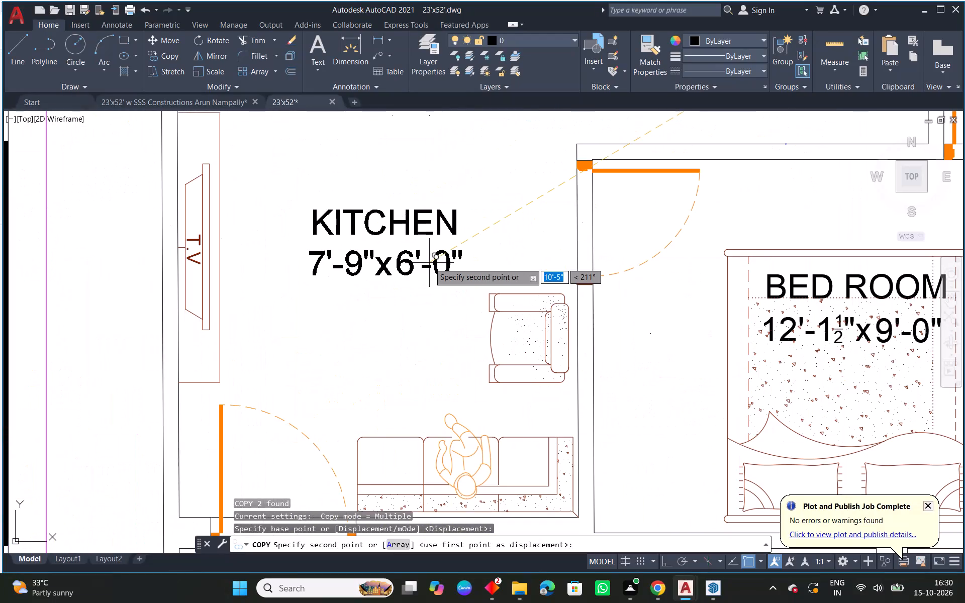
click(428, 263)
key(Escape)
Stretch the copied label's width dimension to span the new hall from the TV wall face to the bedroom wall.
click(354, 265)
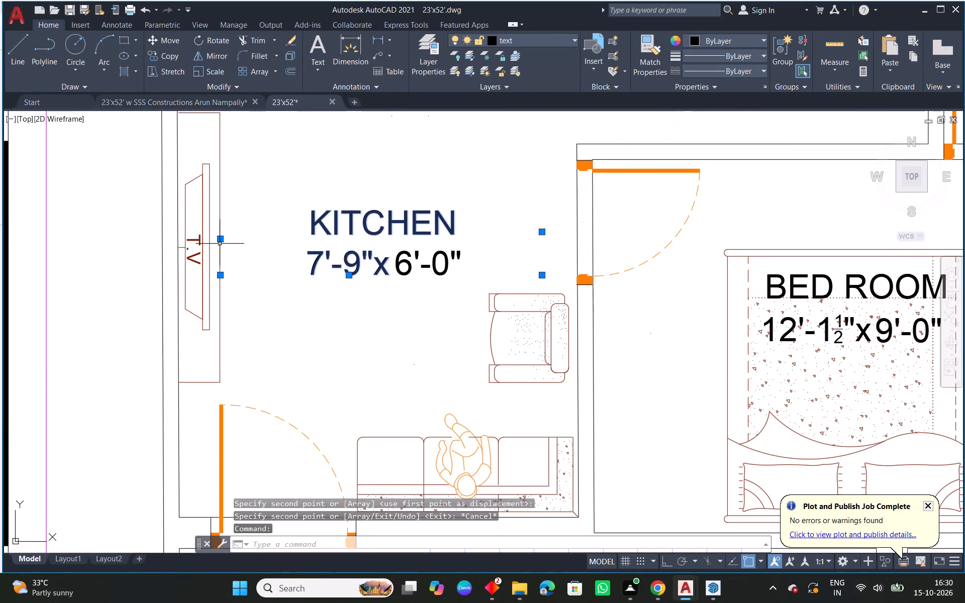
click(220, 239)
click(175, 261)
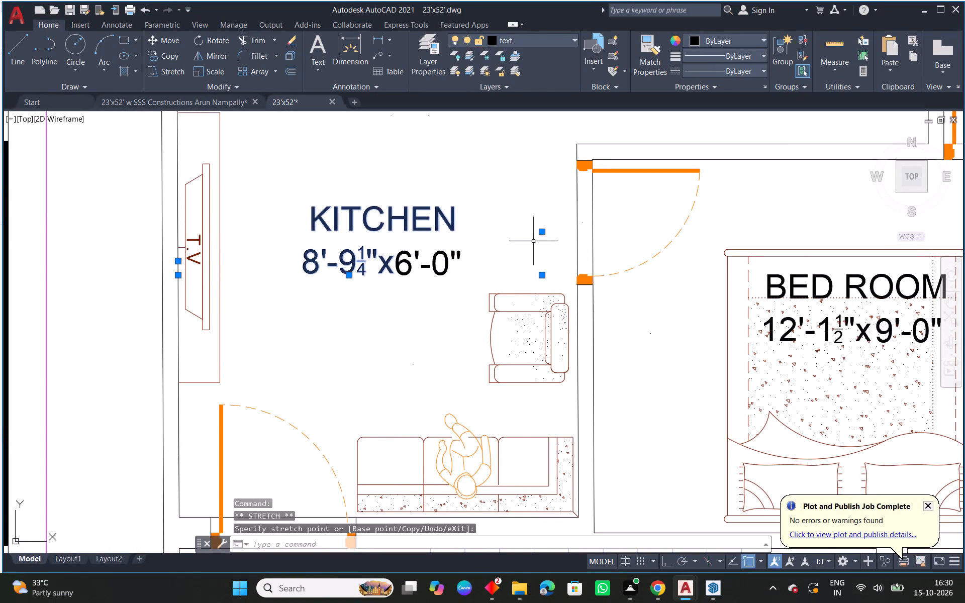
click(541, 234)
click(576, 295)
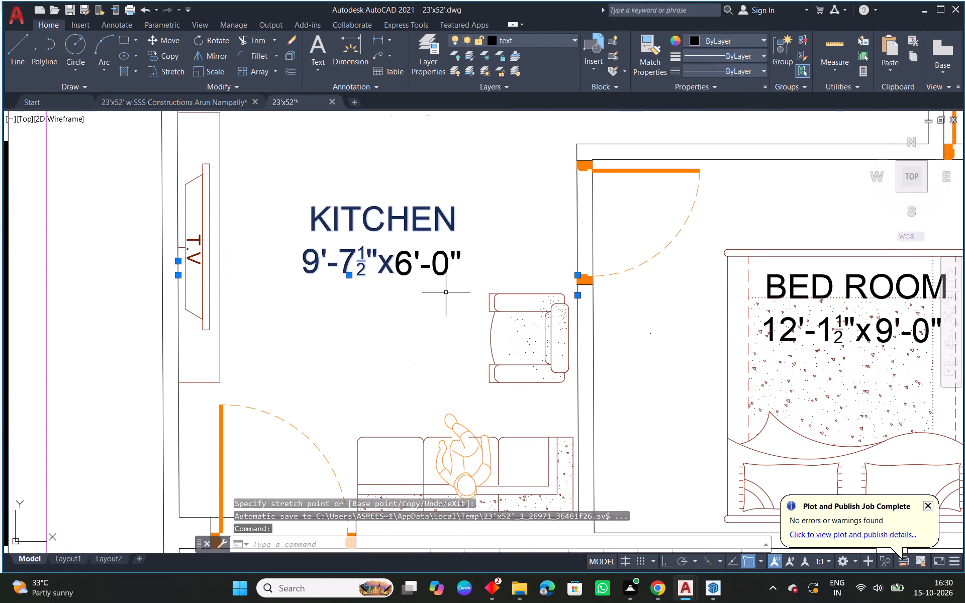
scroll(446, 292, down, 4)
scroll(425, 308, up, 2)
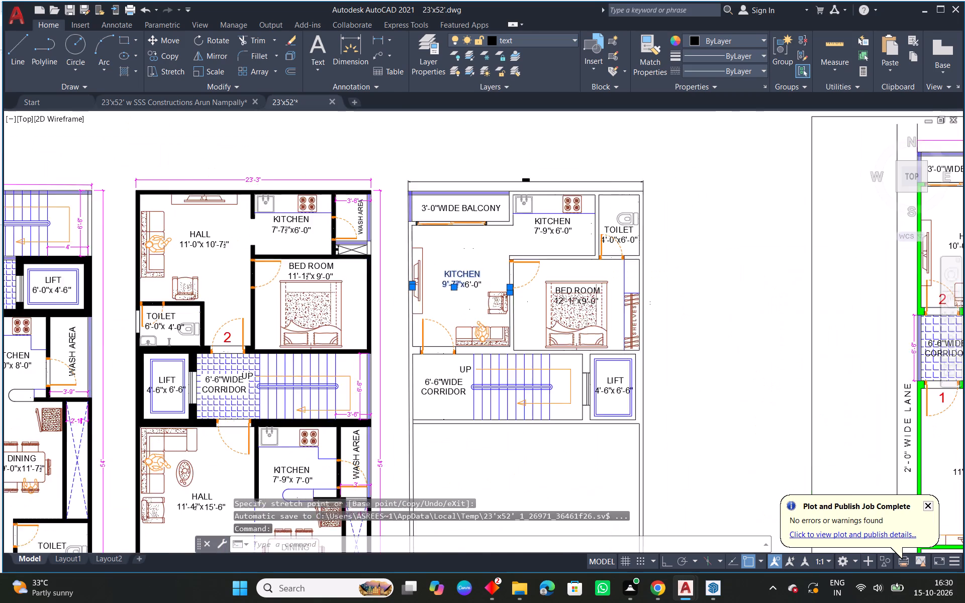
scroll(553, 297, up, 1)
middle_drag(599, 287, 522, 299)
scroll(483, 276, up, 3)
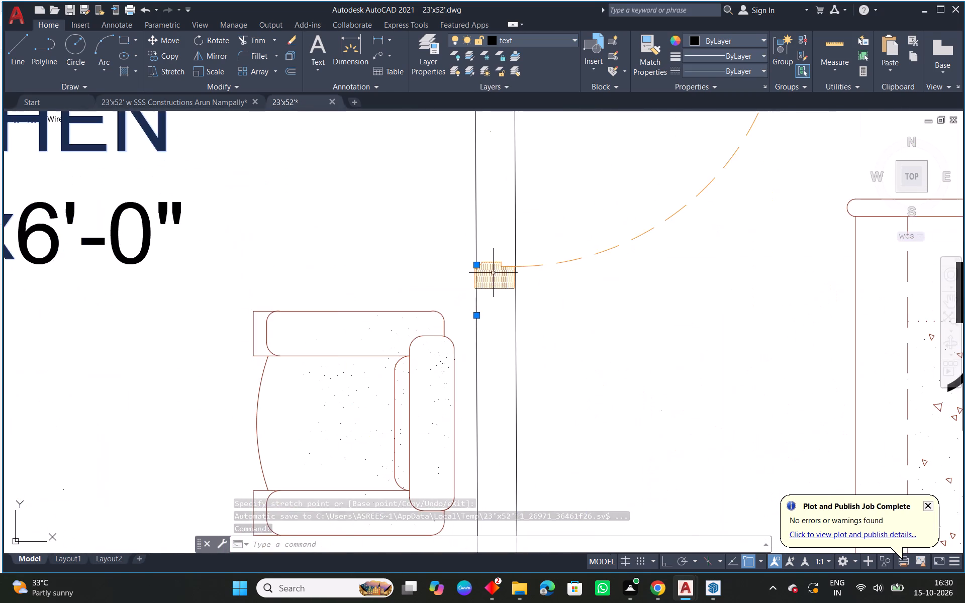
Examine how the copied bedroom door's jamb sits on the wall between hall and bedroom.
scroll(484, 291, up, 2)
scroll(484, 291, down, 3)
scroll(489, 304, up, 3)
scroll(462, 255, up, 2)
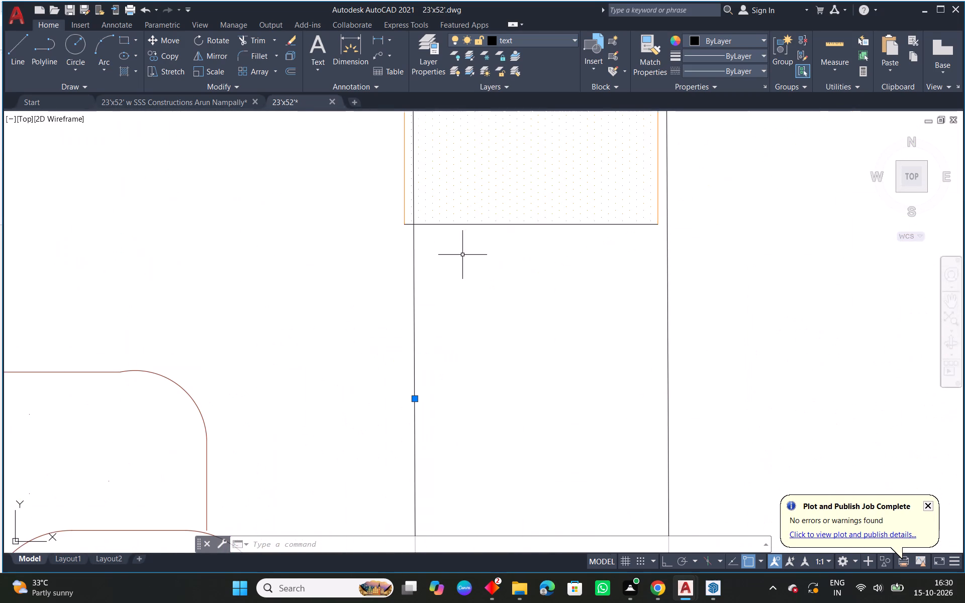
click(506, 223)
scroll(552, 318, down, 5)
middle_drag(585, 269, 563, 336)
scroll(552, 192, up, 3)
scroll(538, 209, down, 5)
key(Escape)
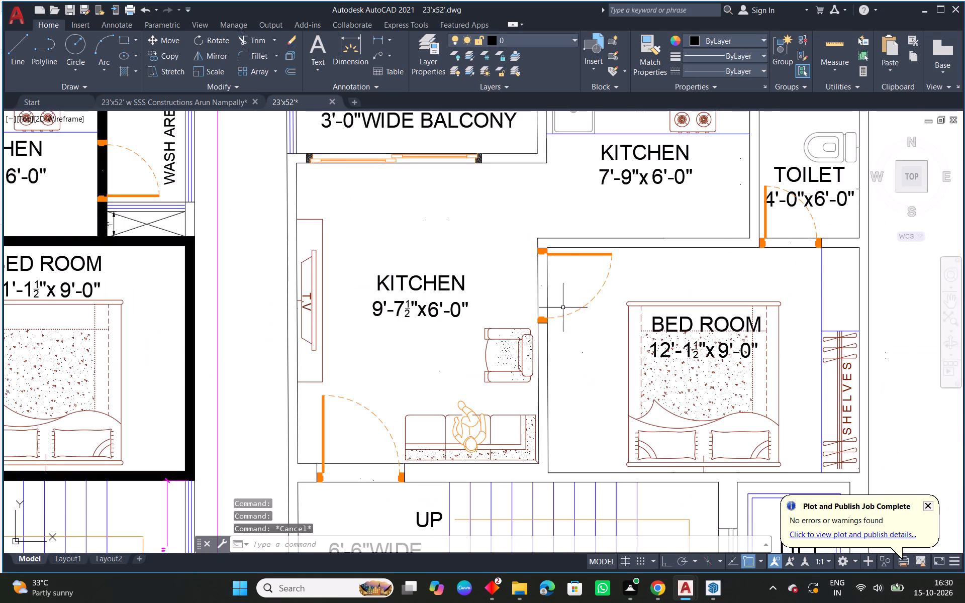
Compare the new plan's hall and bedroom layout with the green-walled plan's.
scroll(564, 319, down, 2)
scroll(472, 319, up, 2)
scroll(566, 311, down, 1)
middle_drag(635, 355, 525, 314)
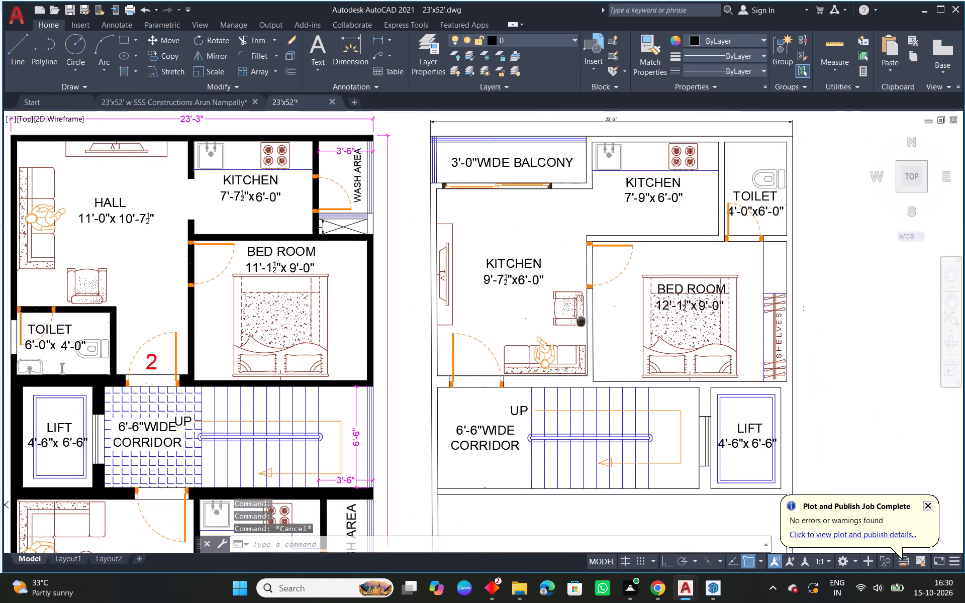
middle_drag(525, 314, 494, 315)
scroll(494, 315, down, 2)
scroll(929, 277, up, 2)
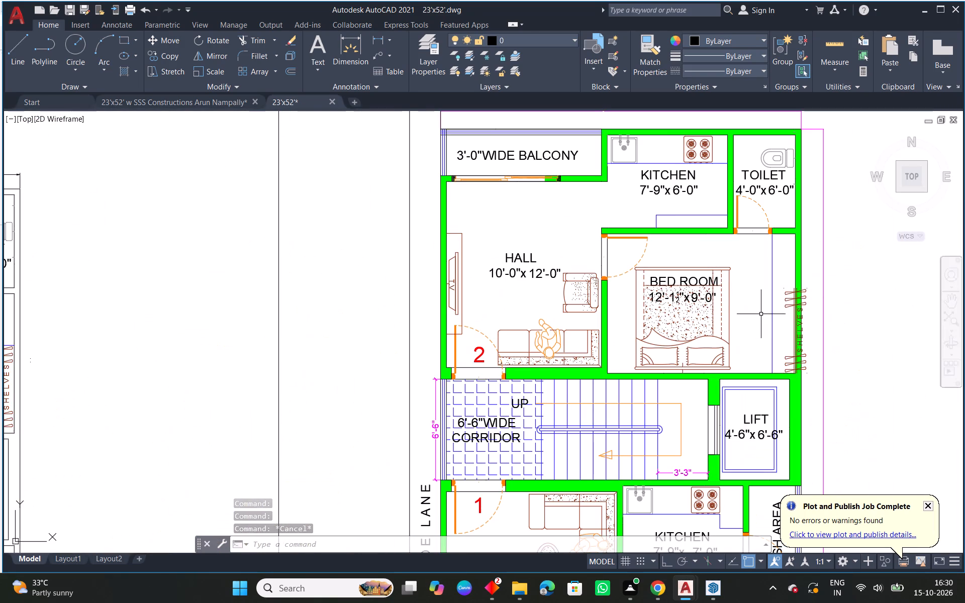
scroll(738, 324, down, 2)
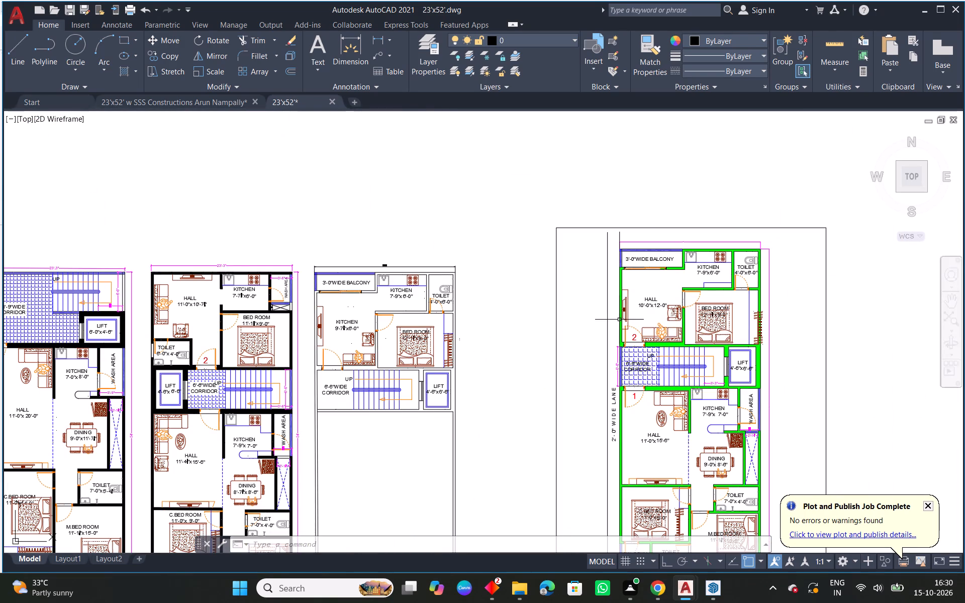
middle_drag(515, 330, 617, 290)
scroll(486, 273, up, 2)
middle_drag(477, 283, 558, 248)
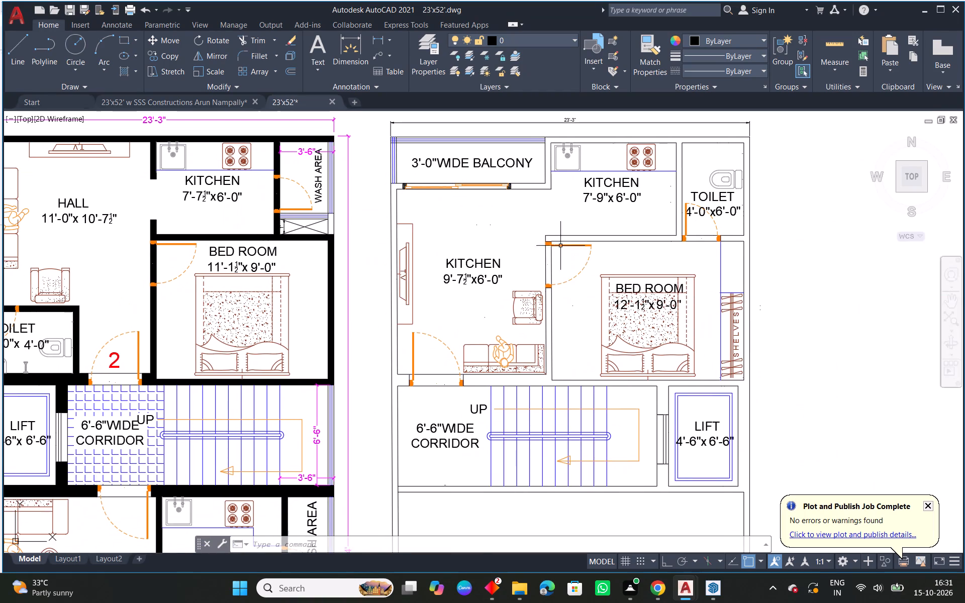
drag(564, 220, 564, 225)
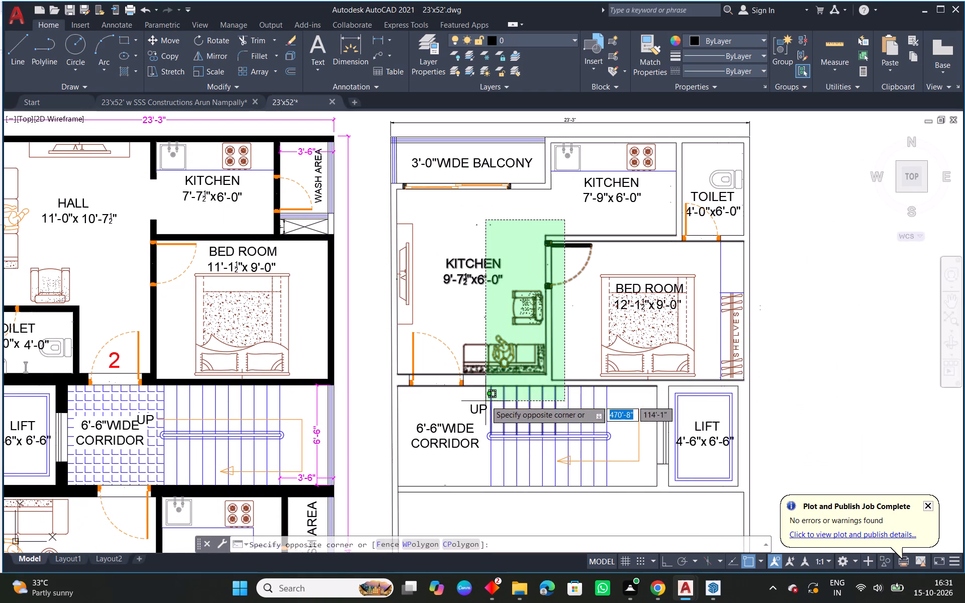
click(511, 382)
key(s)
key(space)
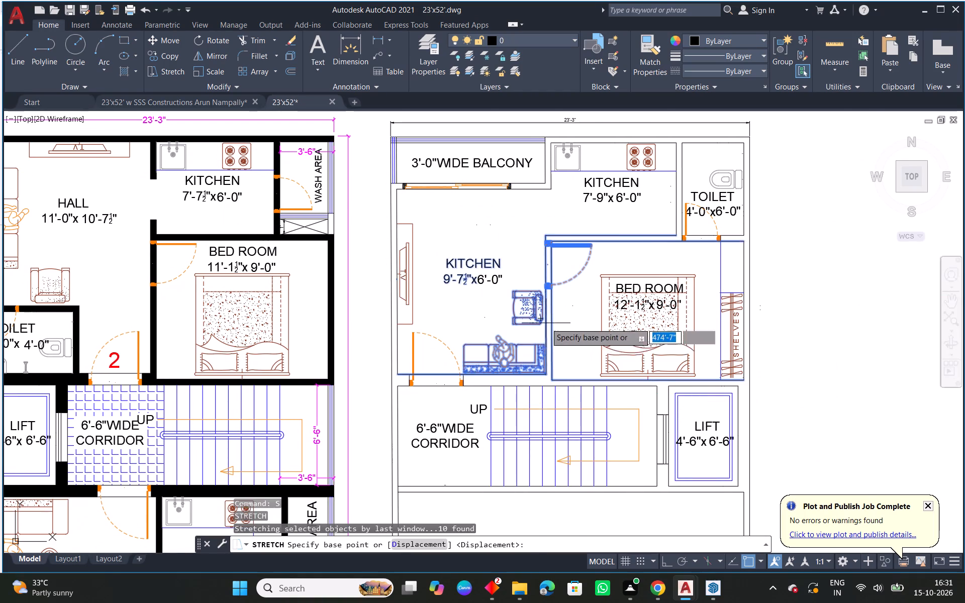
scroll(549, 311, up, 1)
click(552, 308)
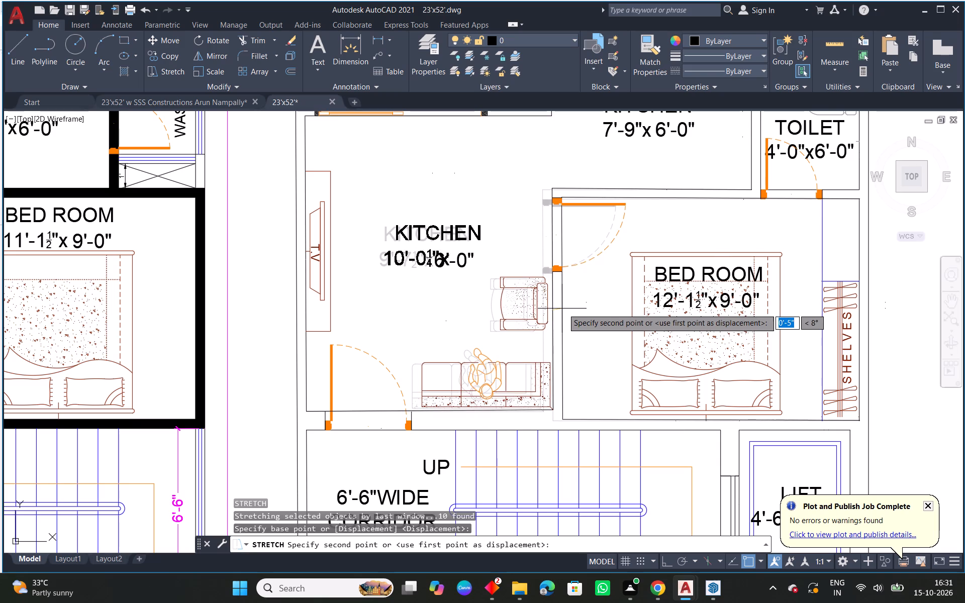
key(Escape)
Stretch the copied hall label's second size dimension to span from the balcony wall's inner face to the corridor wall, 12'-0".
scroll(494, 300, down, 1)
click(471, 278)
drag(456, 222, 458, 216)
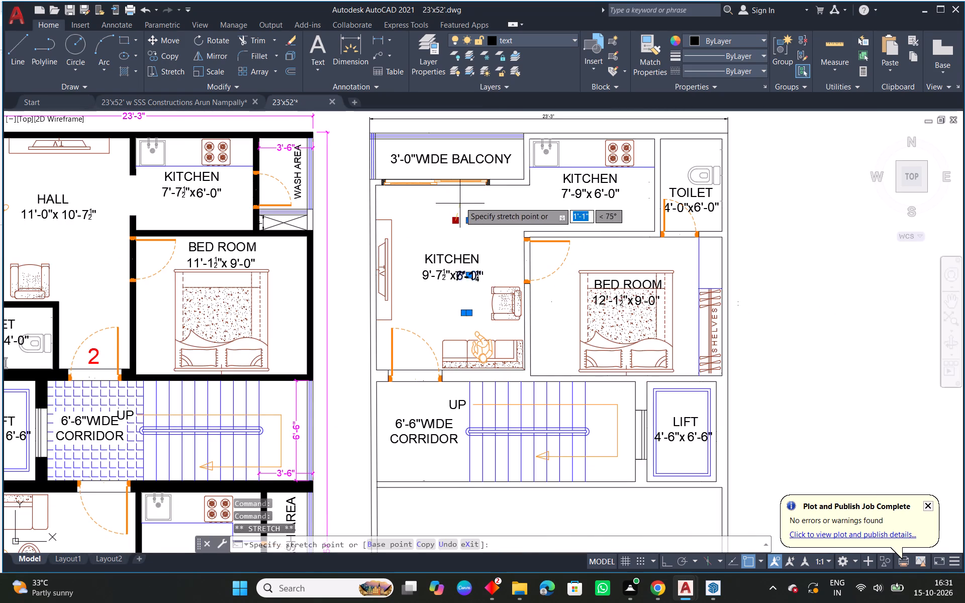
click(460, 184)
scroll(461, 184, up, 3)
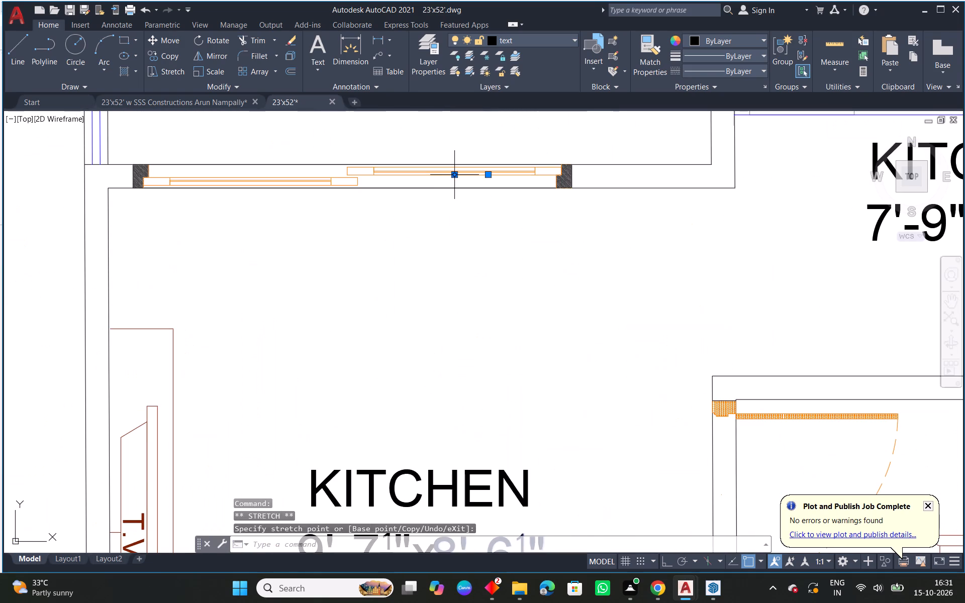
click(454, 176)
click(457, 189)
scroll(493, 218, down, 3)
middle_drag(535, 320, 547, 226)
scroll(508, 270, up, 1)
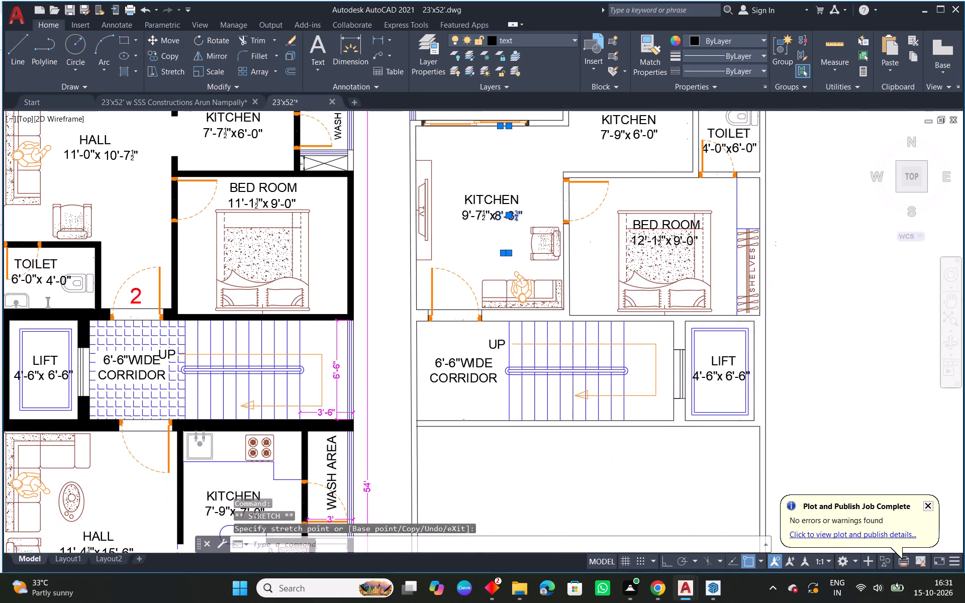
scroll(508, 270, up, 1)
click(495, 226)
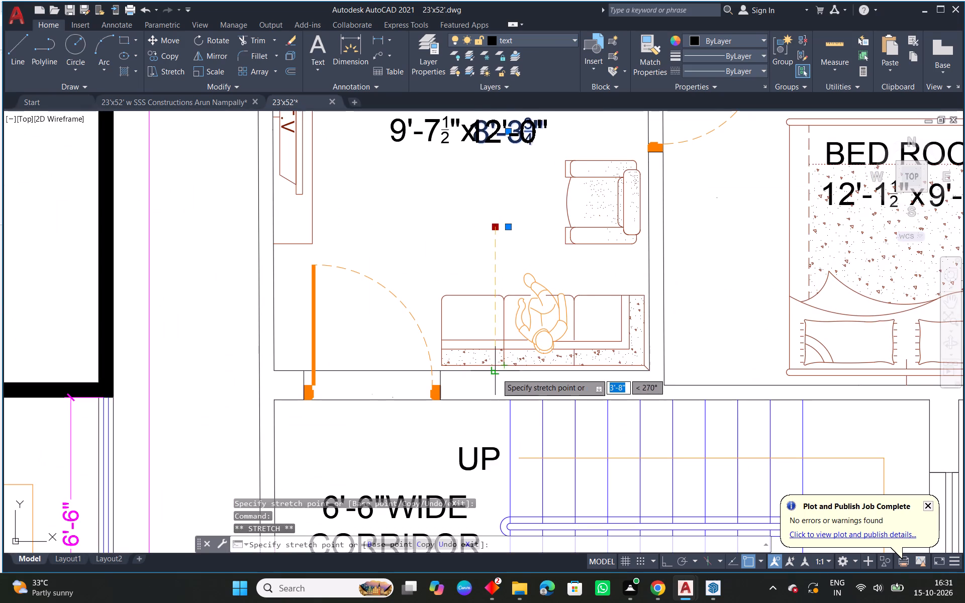
click(497, 373)
Shift the 12'-0" dimension text sideways so it clears the x after the hall width.
scroll(526, 364, down, 2)
scroll(523, 254, up, 3)
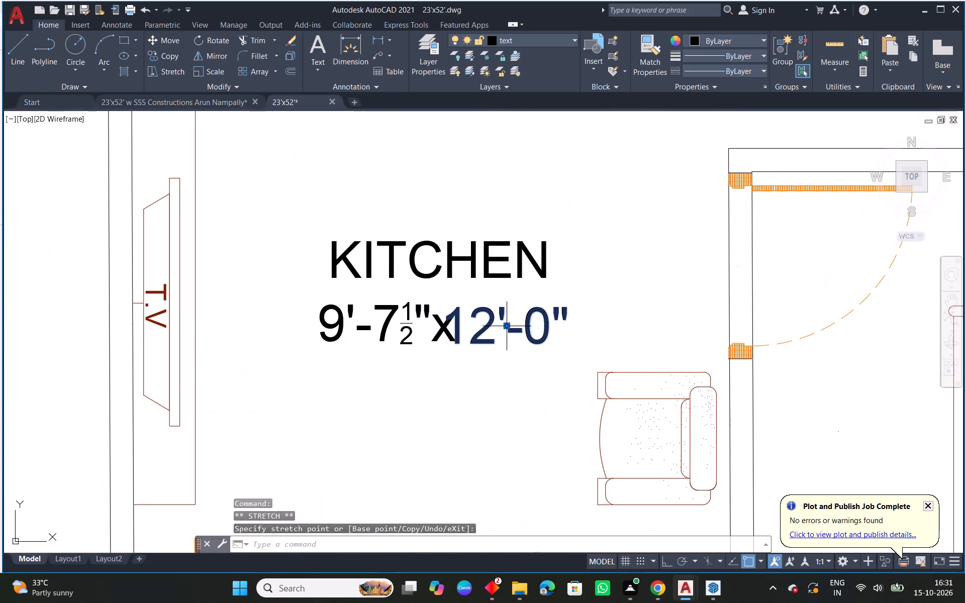
click(509, 325)
click(521, 324)
key(Escape)
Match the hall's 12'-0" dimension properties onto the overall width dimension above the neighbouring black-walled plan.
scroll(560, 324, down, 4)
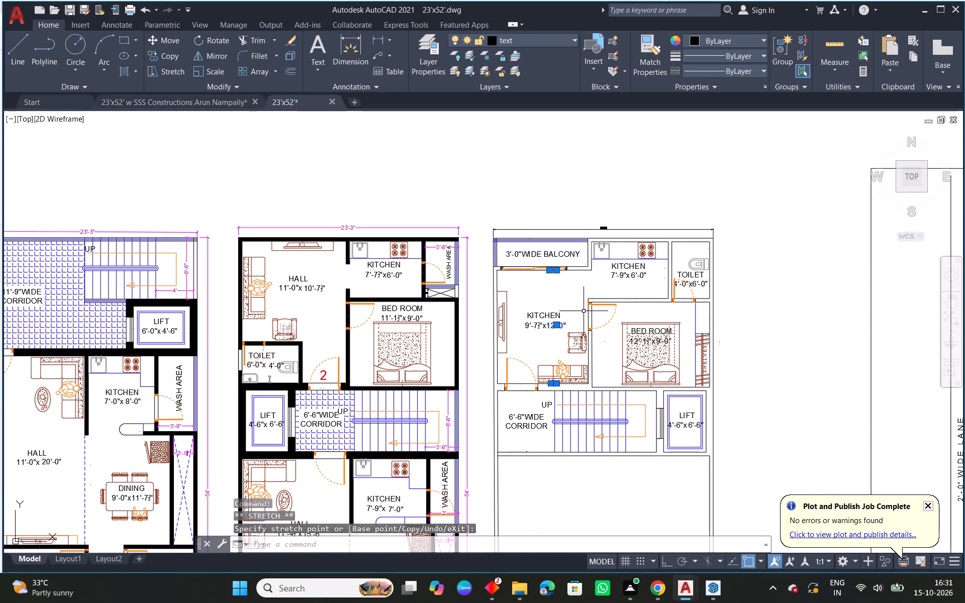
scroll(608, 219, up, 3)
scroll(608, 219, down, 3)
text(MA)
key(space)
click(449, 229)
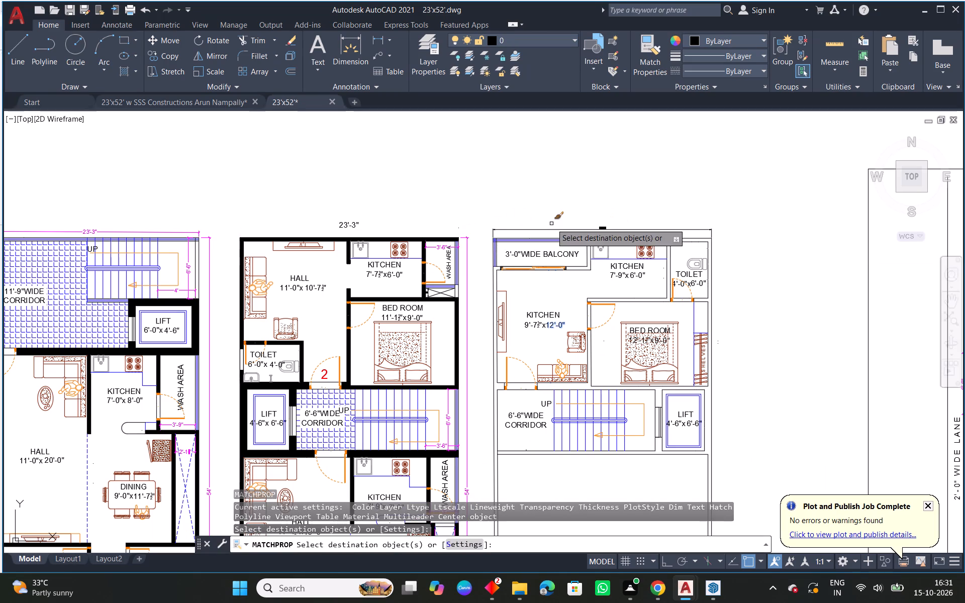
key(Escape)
Match the black-walled plan's magenta 54' dimension properties onto the overall 23'-3" dimensions above that plan and the new plan.
text(MA)
key(space)
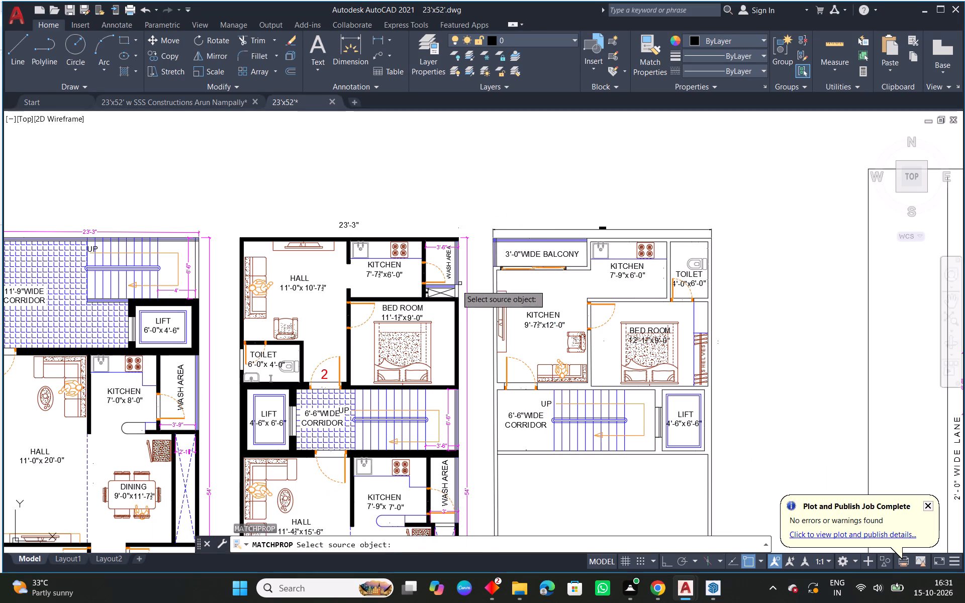
click(469, 290)
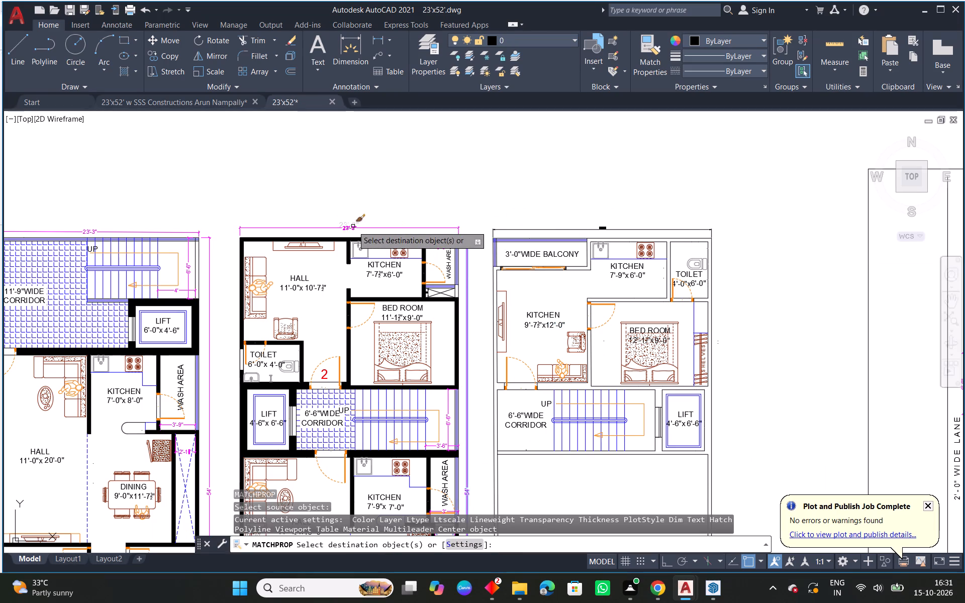
click(353, 226)
drag(611, 220, 591, 235)
click(588, 236)
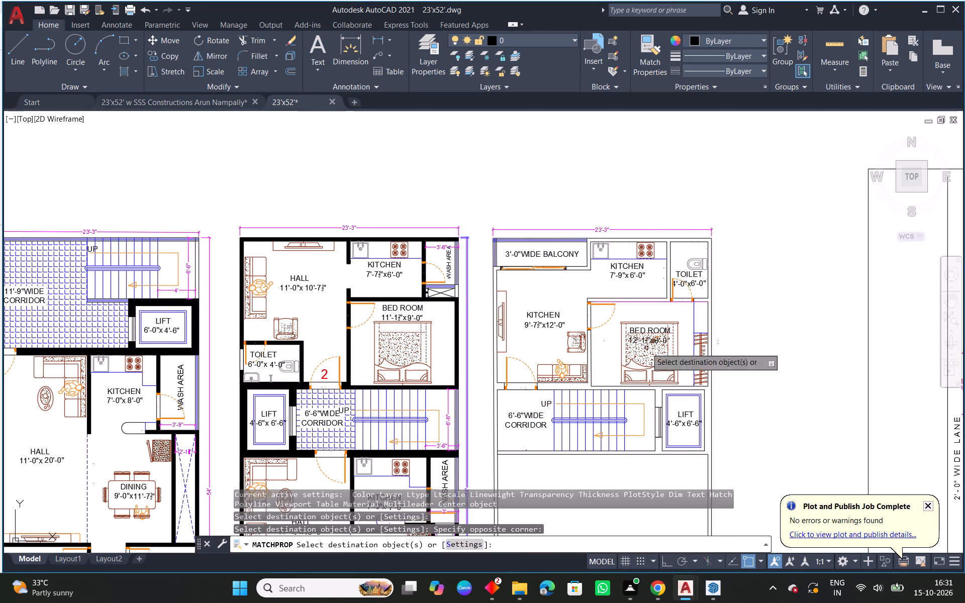
middle_drag(631, 364, 583, 247)
key(Escape)
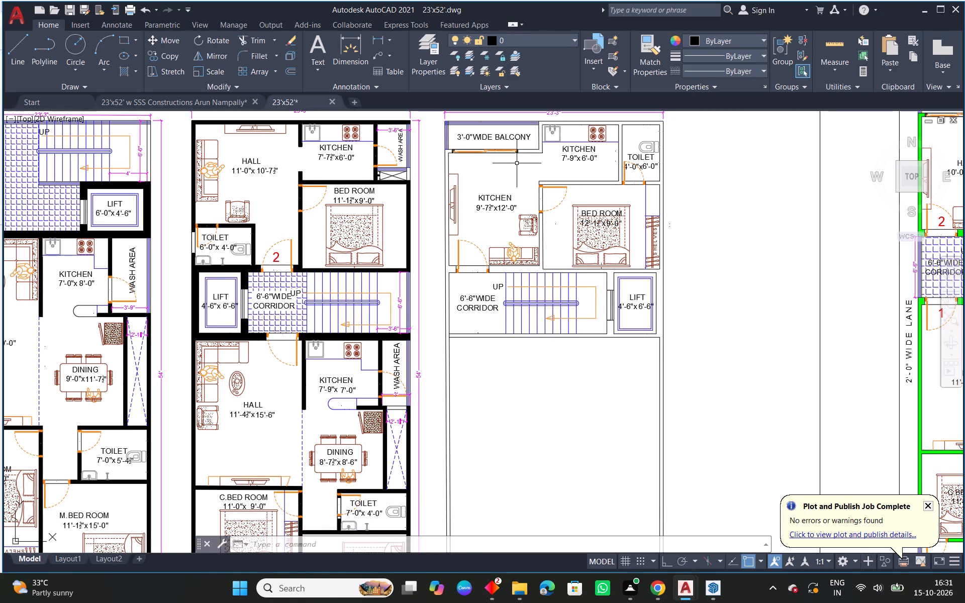
Hatch the new plan's 6'-6" wide corridor area beside the stairs with a solid fill.
middle_drag(530, 181, 470, 229)
middle_drag(623, 260, 596, 208)
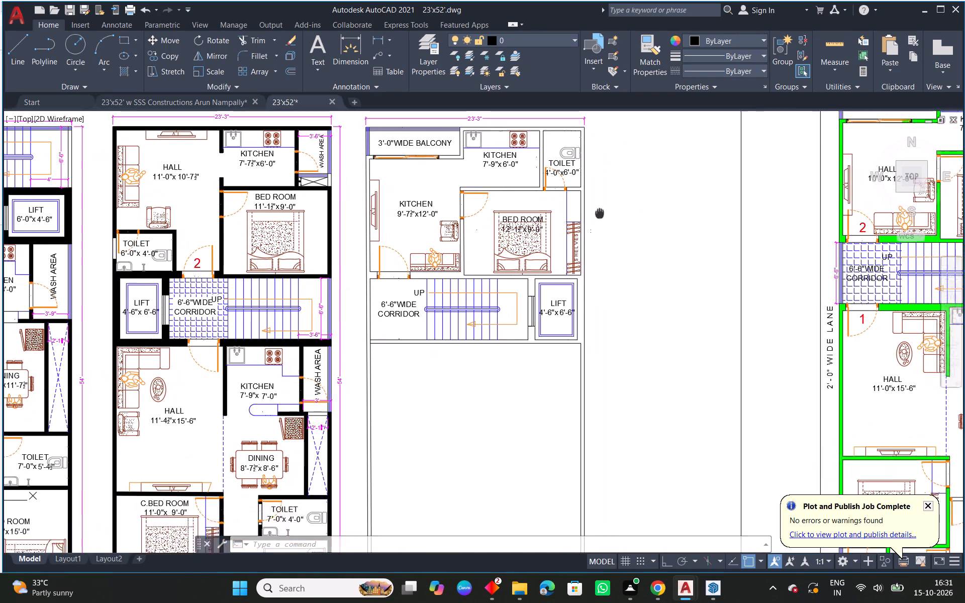
middle_drag(596, 208, 567, 192)
scroll(543, 201, down, 1)
middle_drag(634, 294, 615, 281)
key(Escape)
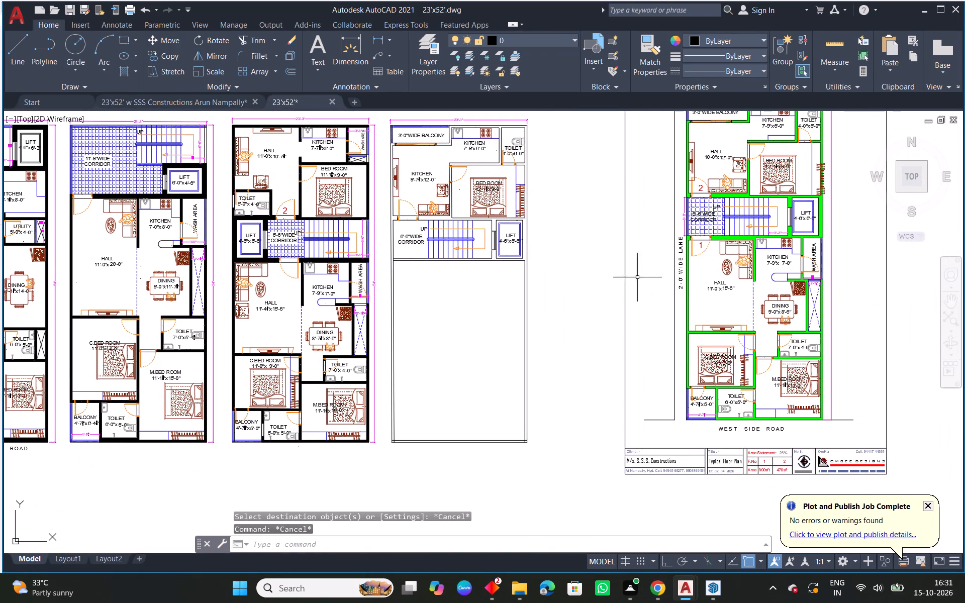
scroll(428, 251, up, 2)
key(h)
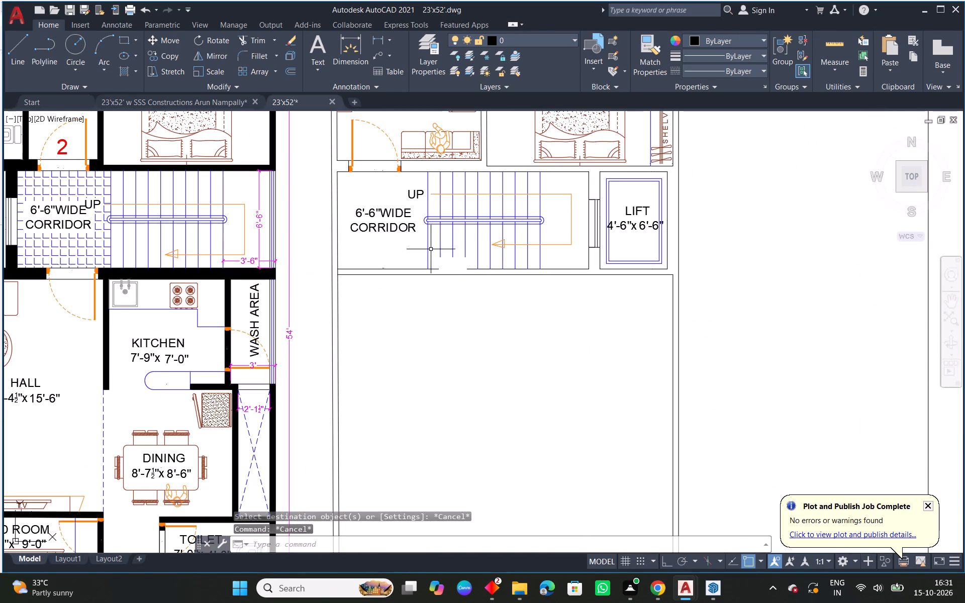
key(space)
click(411, 247)
right_click(411, 247)
click(442, 253)
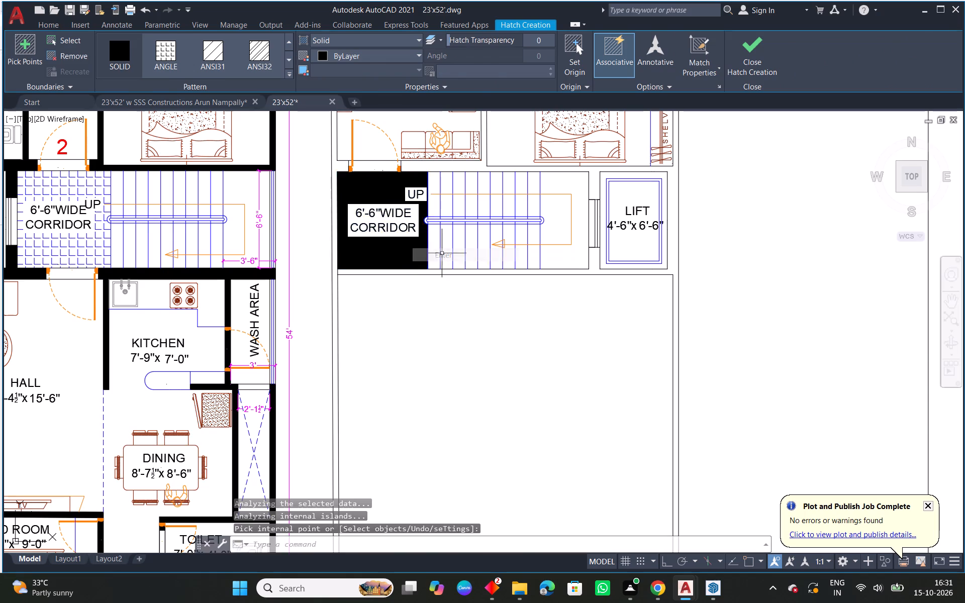
Match the black-walled plan's blue corridor tile hatch properties onto the new plan's corridor hatch.
middle_drag(382, 286, 508, 290)
key(Escape)
text(MA)
key(space)
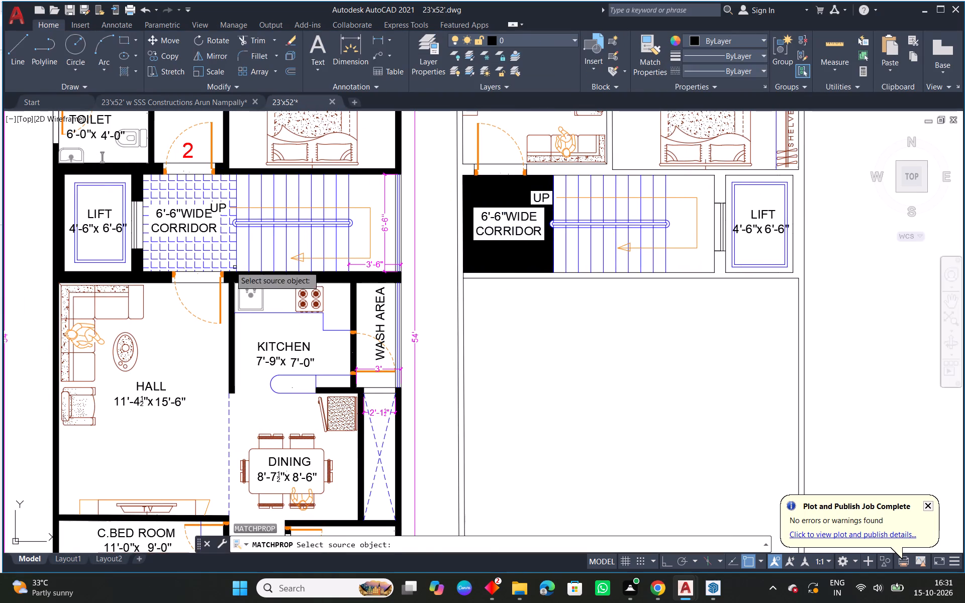
click(214, 241)
click(526, 254)
key(Escape)
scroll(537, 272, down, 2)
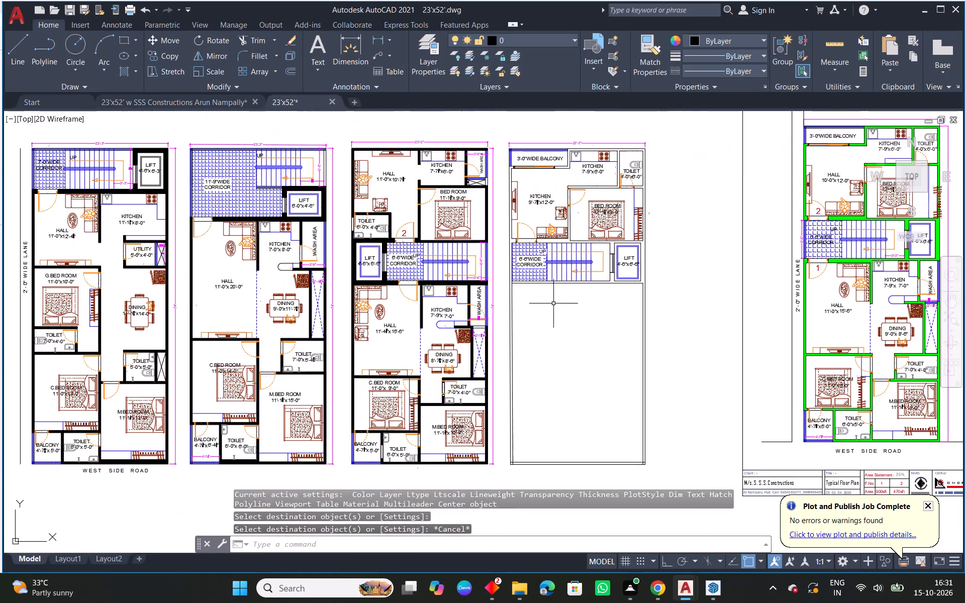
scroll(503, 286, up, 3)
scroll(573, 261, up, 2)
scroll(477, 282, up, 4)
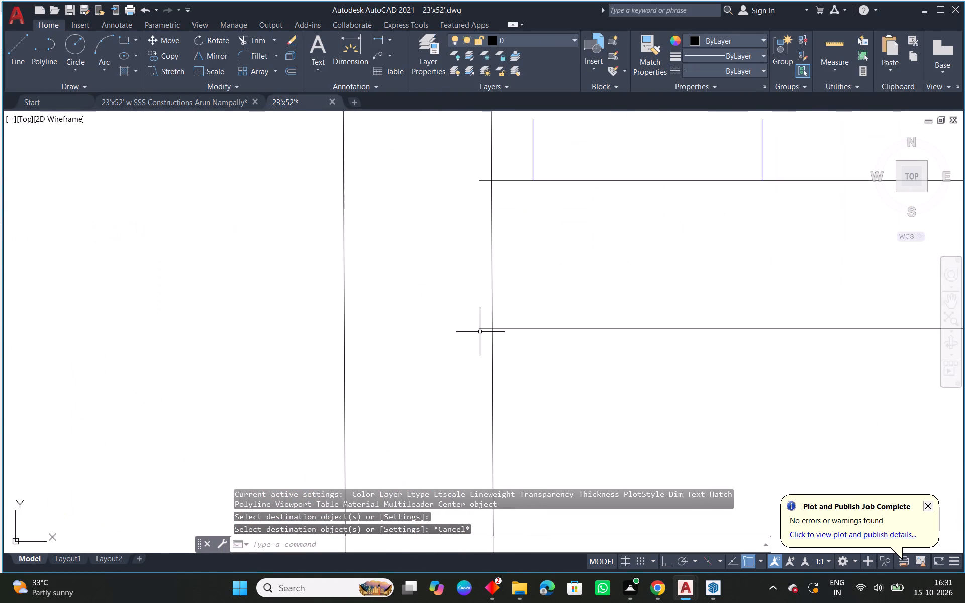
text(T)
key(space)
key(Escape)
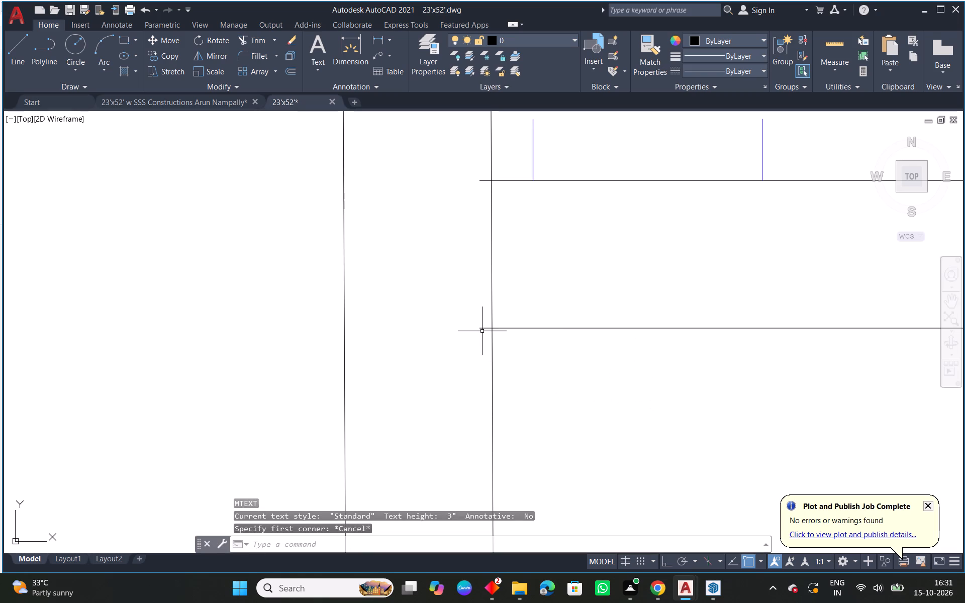
Trim the two overhanging line ends of the wall below the corridor and the outer wall's inner line between them.
text(TR)
key(space)
key(space)
click(484, 329)
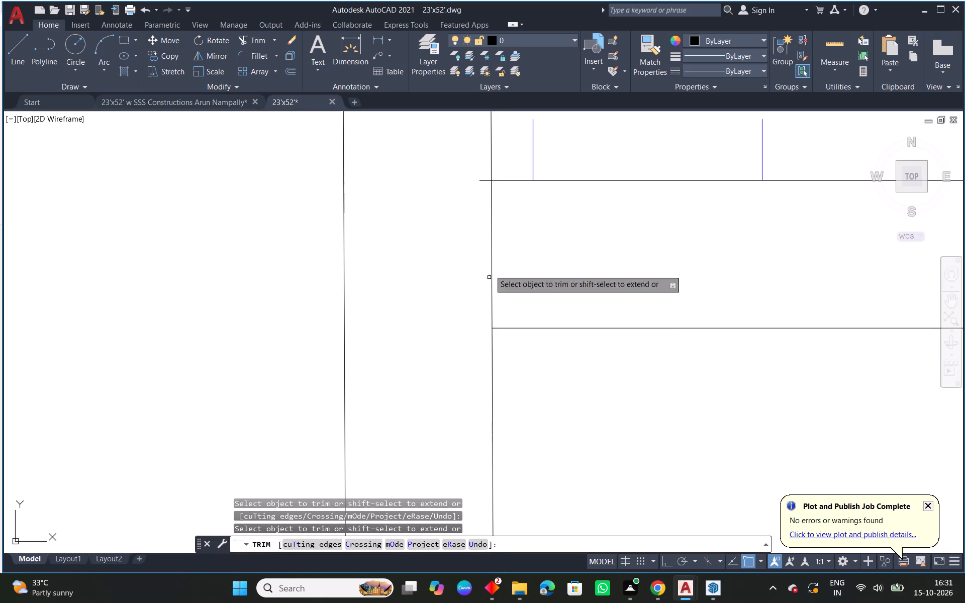
click(481, 181)
click(493, 196)
right_click(507, 219)
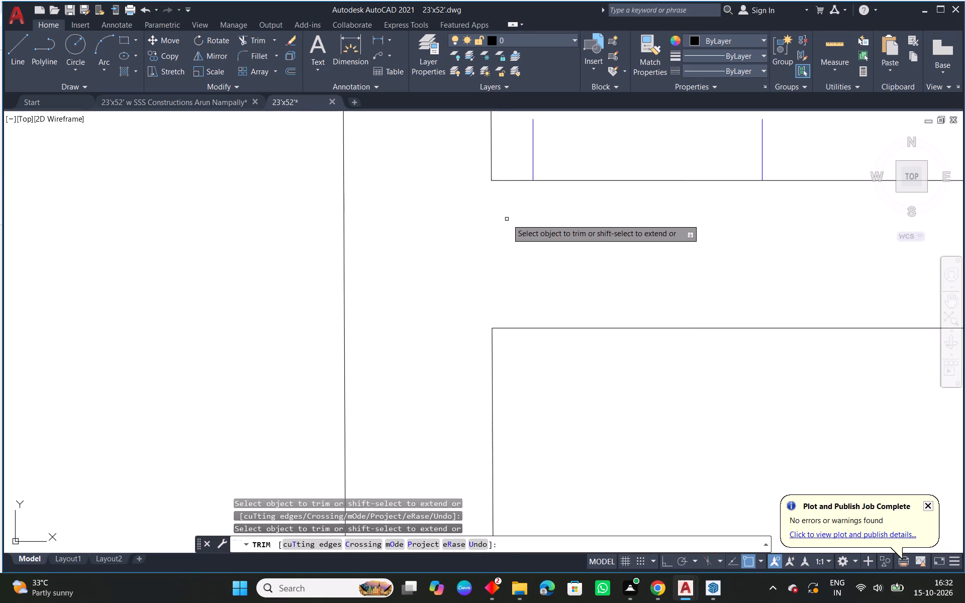
click(546, 230)
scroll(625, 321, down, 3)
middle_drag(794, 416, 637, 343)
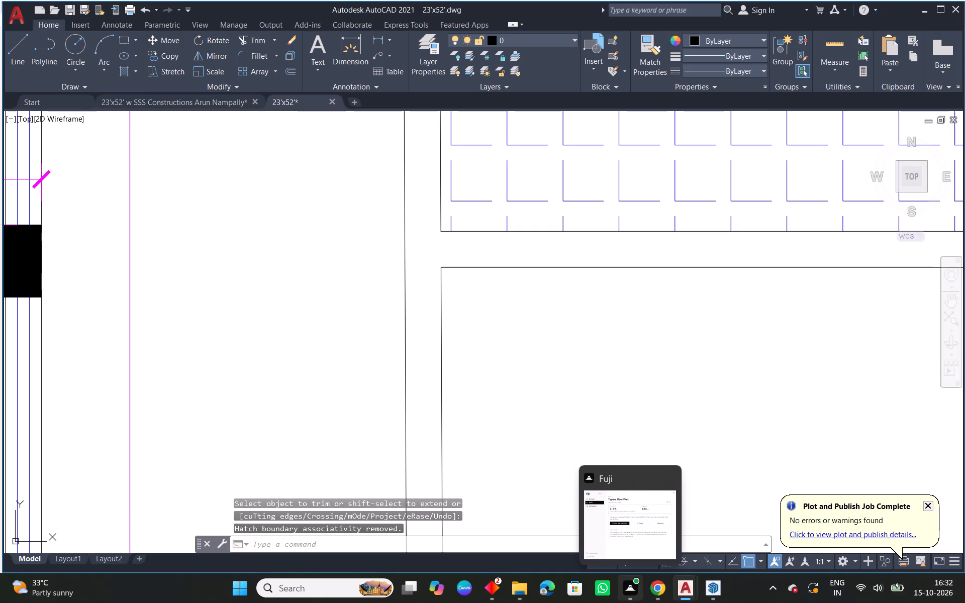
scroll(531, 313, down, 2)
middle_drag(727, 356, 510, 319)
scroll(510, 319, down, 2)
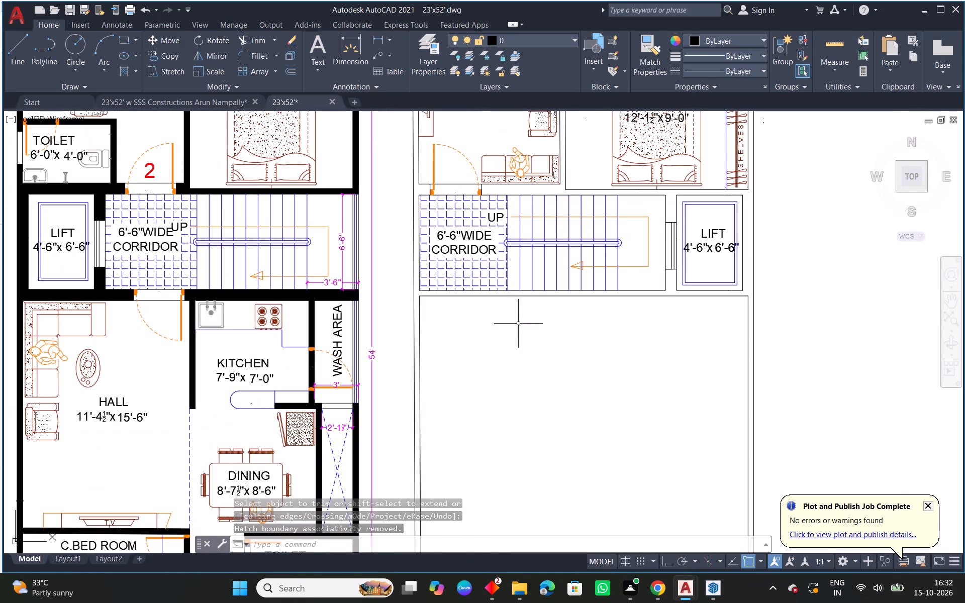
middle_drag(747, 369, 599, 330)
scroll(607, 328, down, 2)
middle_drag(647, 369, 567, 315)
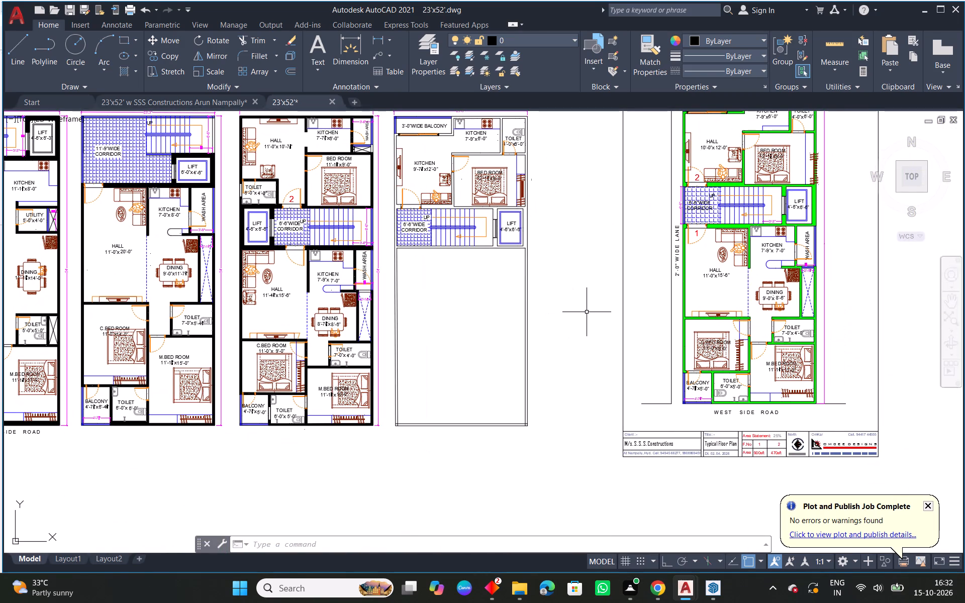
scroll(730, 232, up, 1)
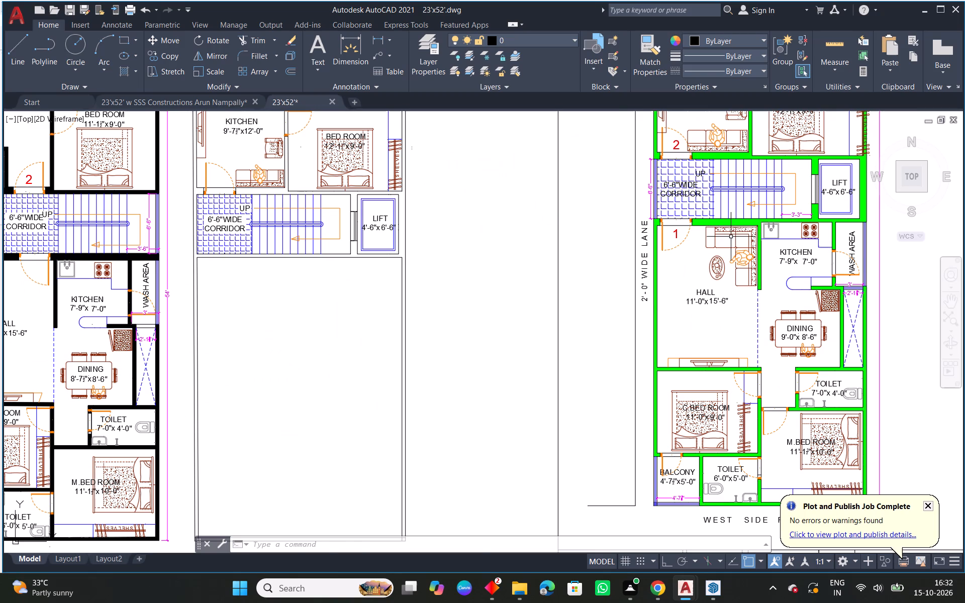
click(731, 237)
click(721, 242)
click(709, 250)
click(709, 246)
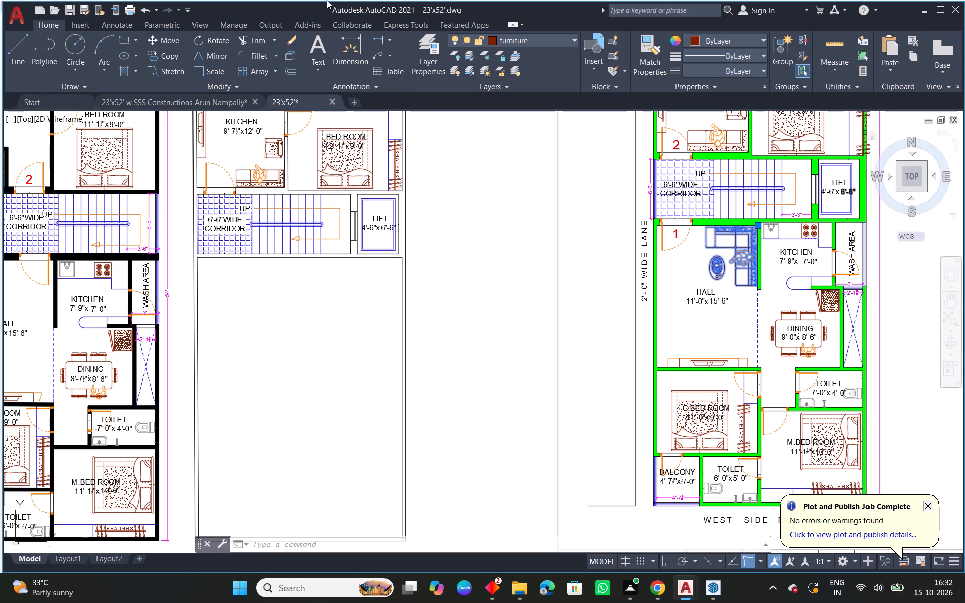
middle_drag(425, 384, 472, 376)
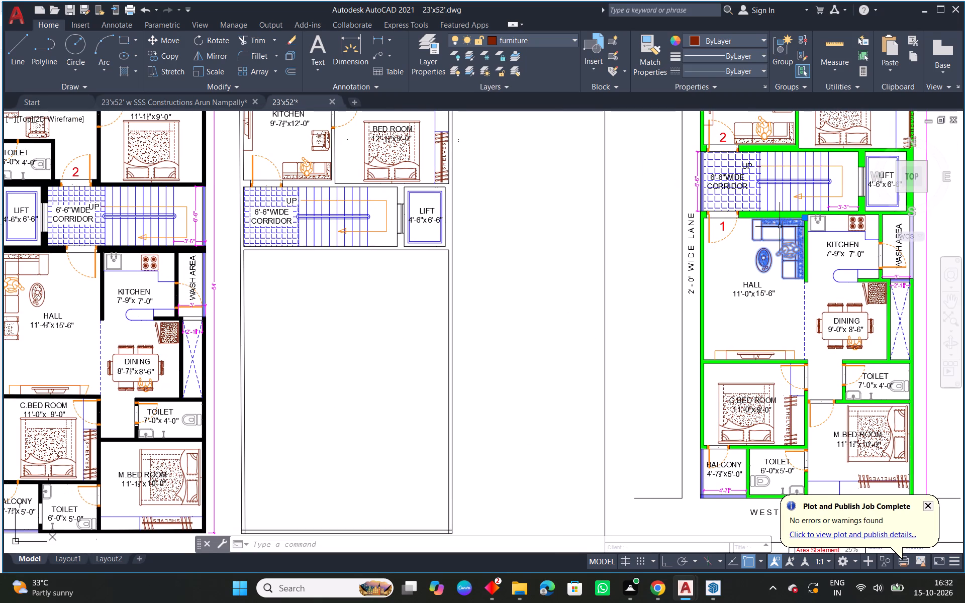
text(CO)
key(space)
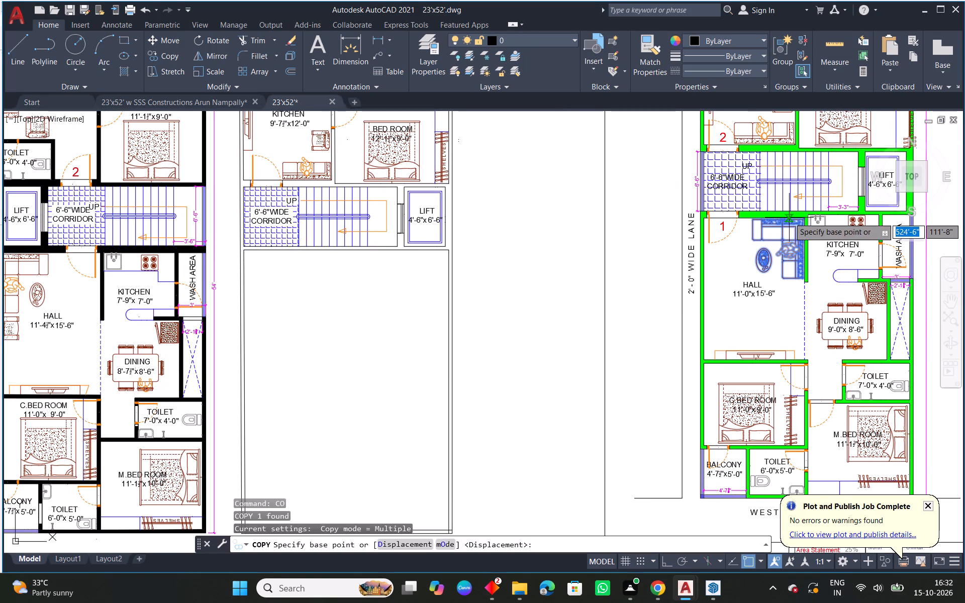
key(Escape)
Offset the new plan's wall line below the corridor 15'-6" down into the empty area.
middle_drag(494, 322, 563, 307)
text(O 15'')
key(BackSpace)
text(6")
key(Return)
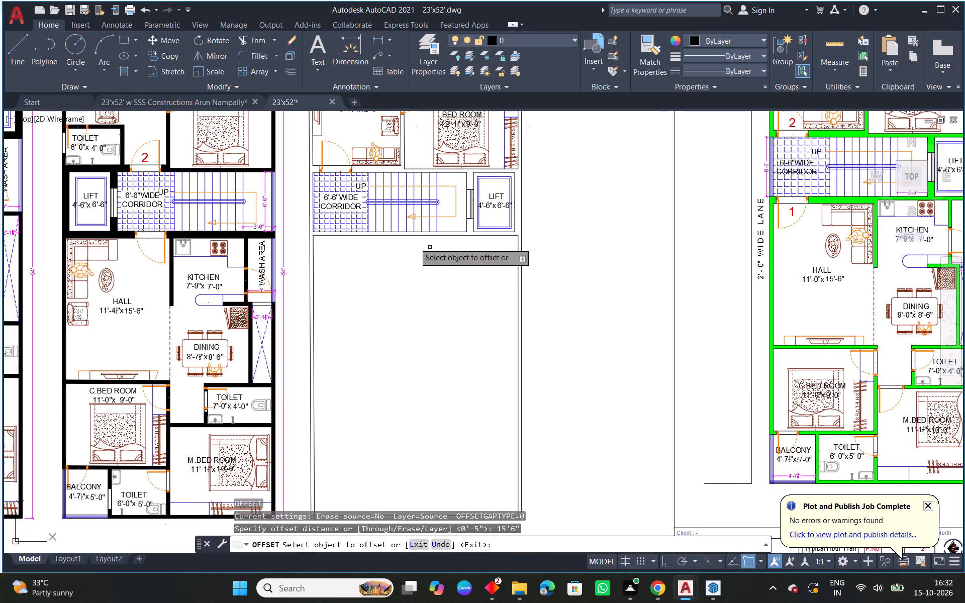
click(386, 237)
click(391, 237)
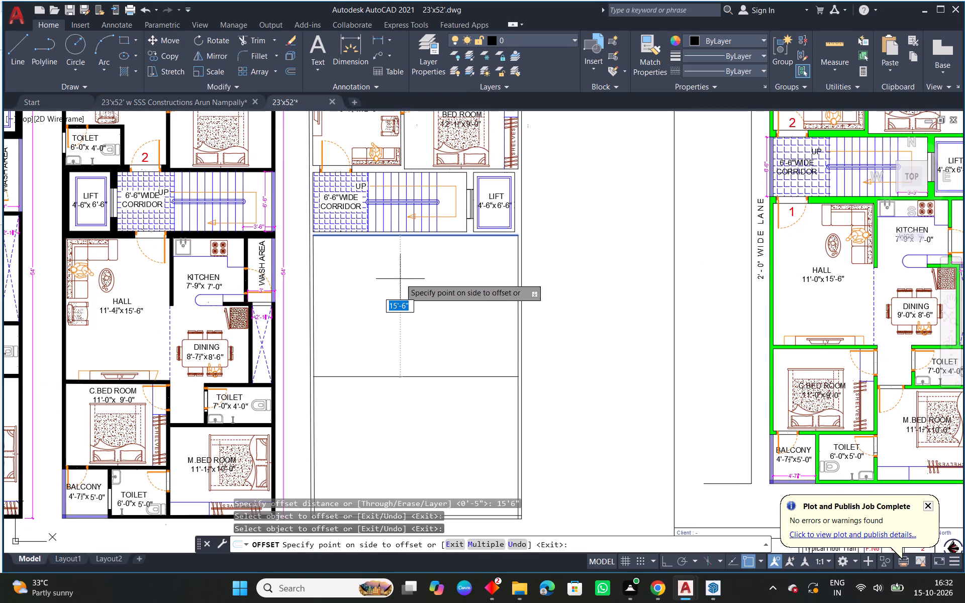
click(400, 279)
key(Escape)
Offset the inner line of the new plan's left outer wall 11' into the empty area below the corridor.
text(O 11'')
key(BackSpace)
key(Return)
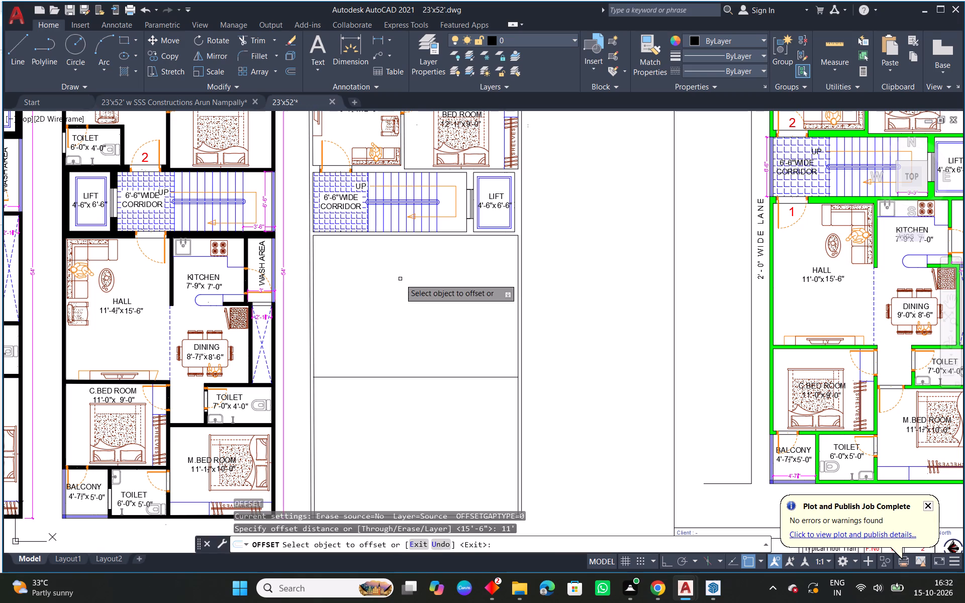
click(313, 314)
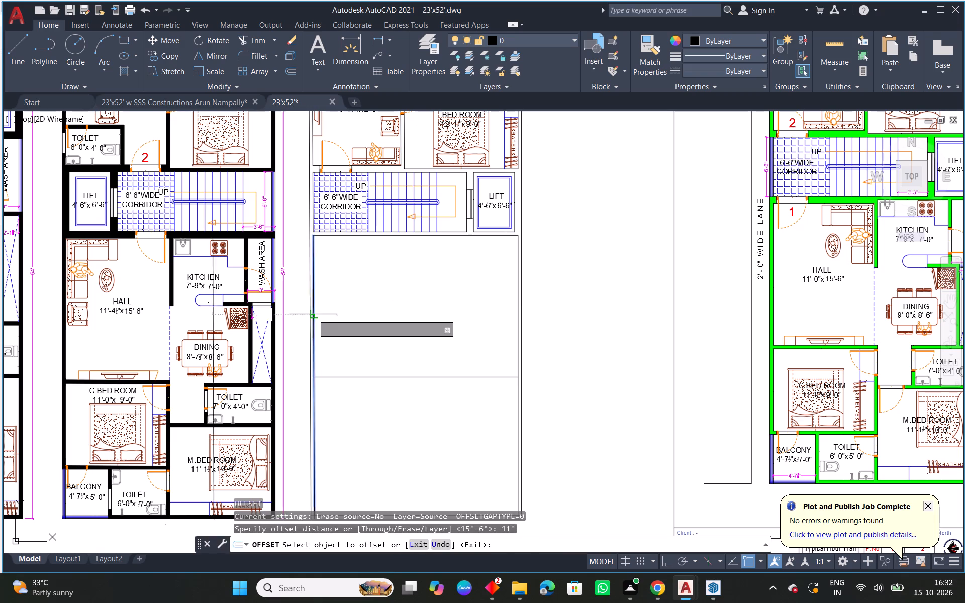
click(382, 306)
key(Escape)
Offset the vertical partition line 4.5" rightward and the horizontal partition line below the hall area 4.5" downward as wall thicknesses.
text(O 4.5)
key(space)
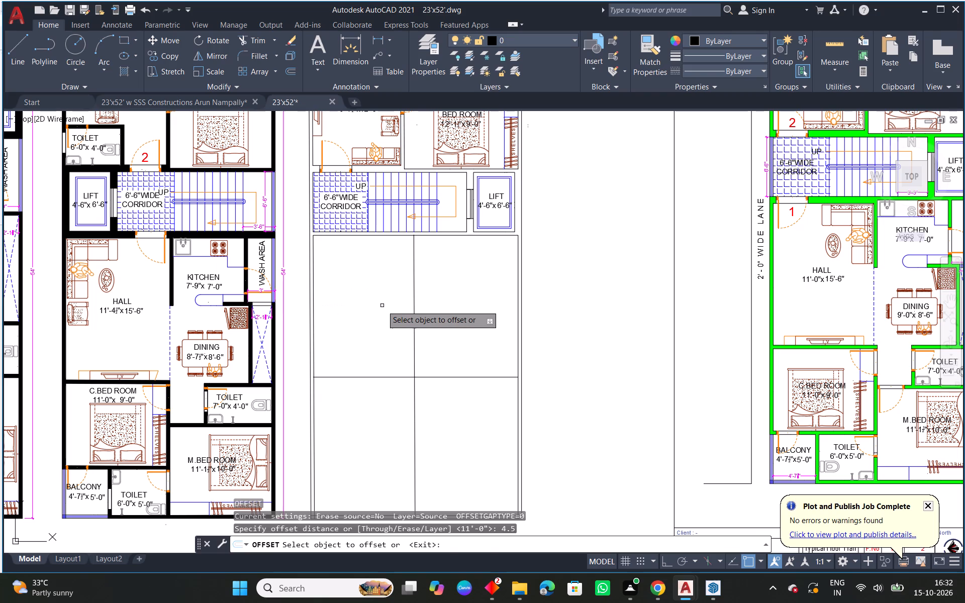
click(415, 319)
click(474, 315)
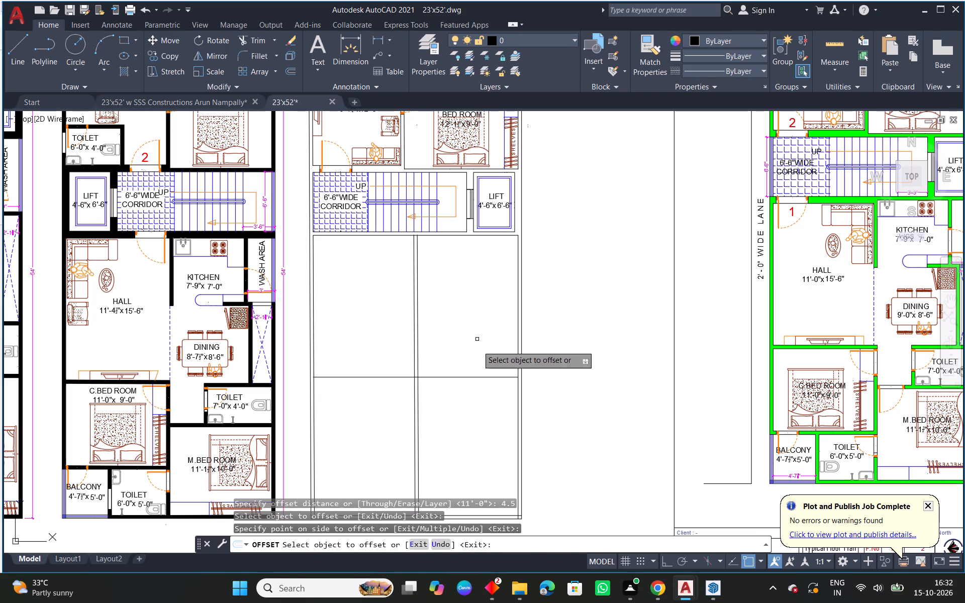
click(453, 376)
click(450, 406)
key(Escape)
Offset the lower line of the new plan's horizontal partition wall 9' down for the bedroom depth.
middle_drag(453, 332, 451, 316)
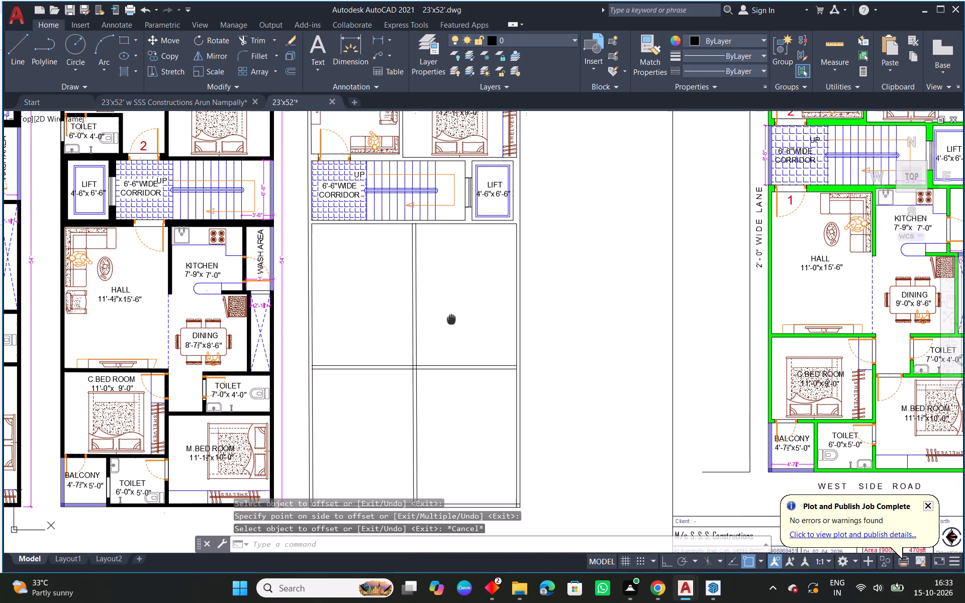
middle_drag(451, 316, 450, 277)
scroll(450, 277, down, 1)
scroll(417, 319, up, 1)
middle_drag(460, 329, 431, 339)
key(Escape)
text(O 1)
key(BackSpace)
key(9)
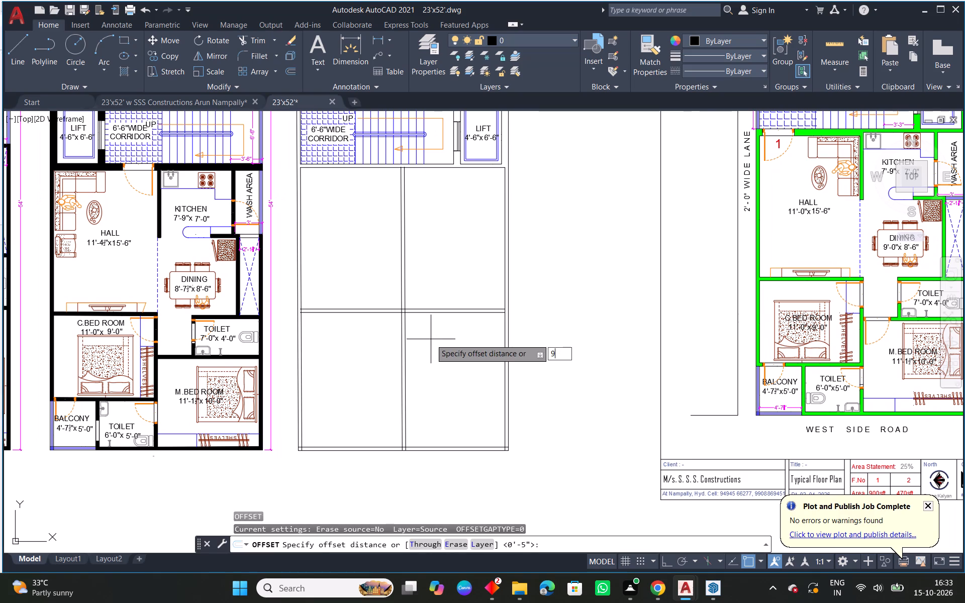
text('')
key(BackSpace)
key(Return)
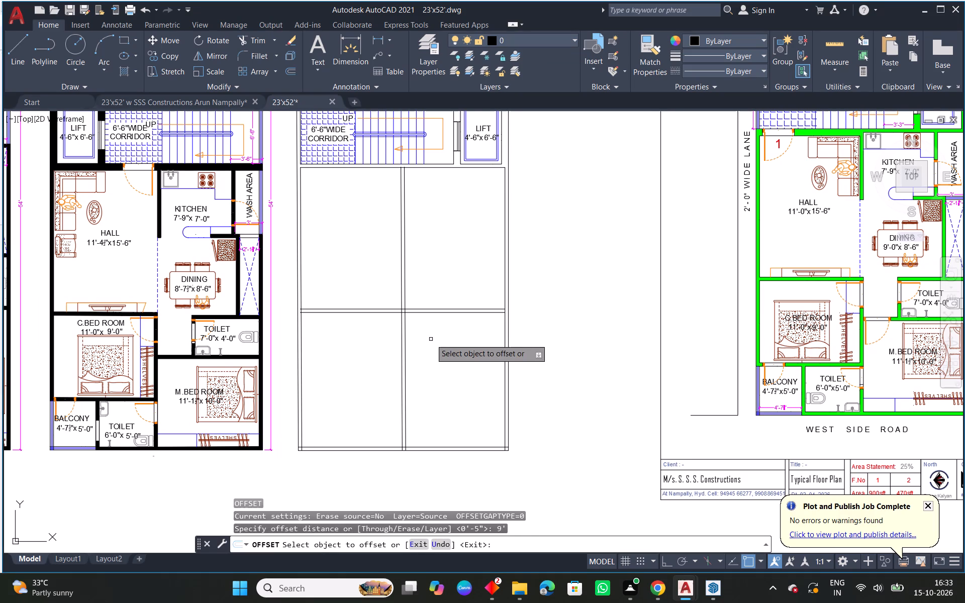
click(440, 313)
click(442, 368)
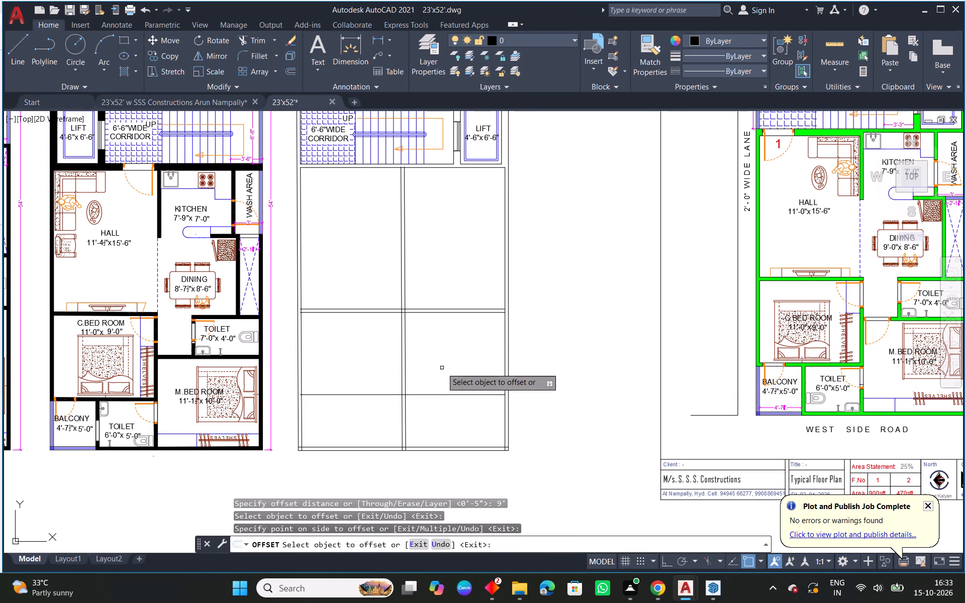
key(Escape)
Offset the bedroom's lower horizontal line 4.5" down as the wall thickness.
text(O 4.5)
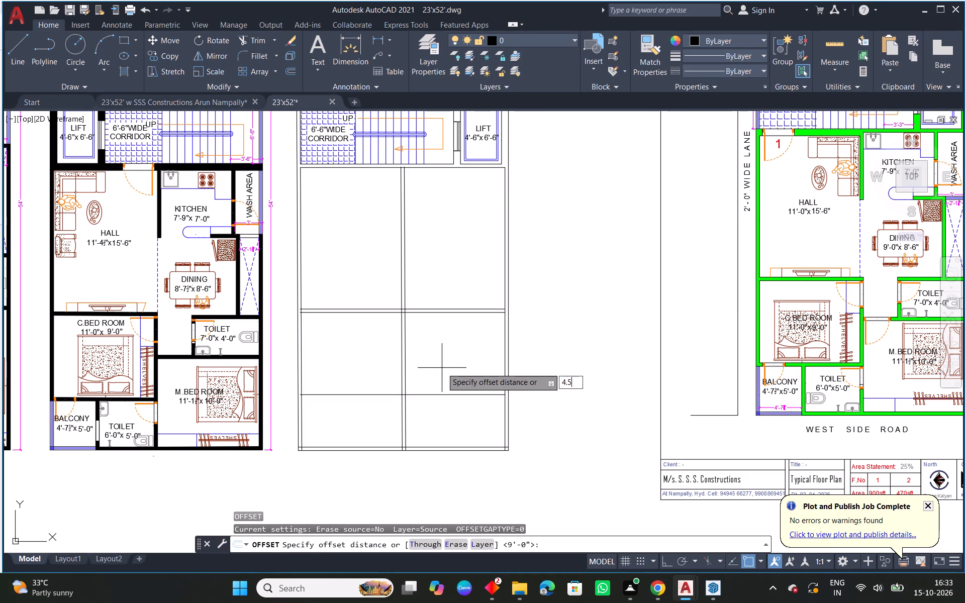
key(space)
click(435, 396)
click(432, 419)
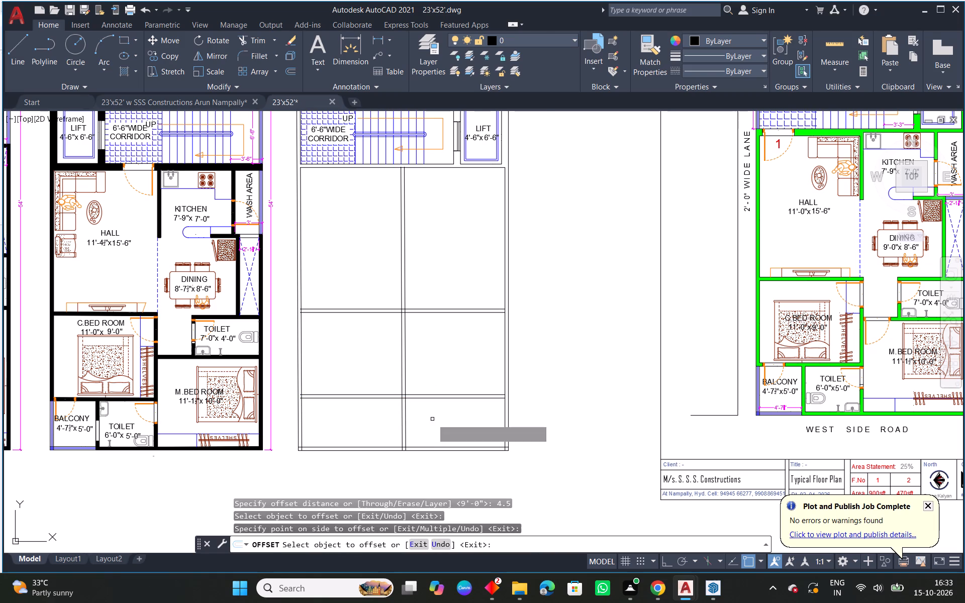
key(Escape)
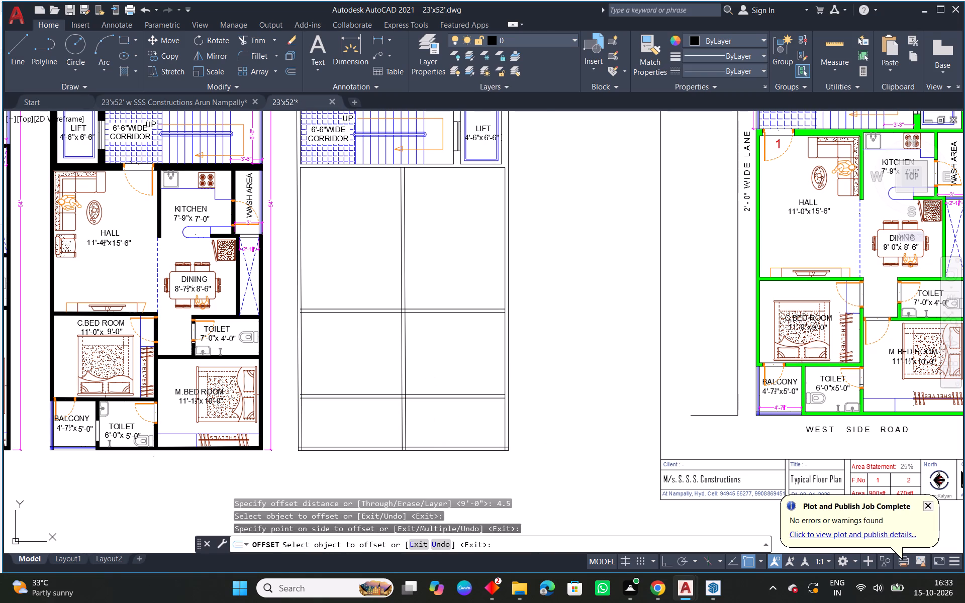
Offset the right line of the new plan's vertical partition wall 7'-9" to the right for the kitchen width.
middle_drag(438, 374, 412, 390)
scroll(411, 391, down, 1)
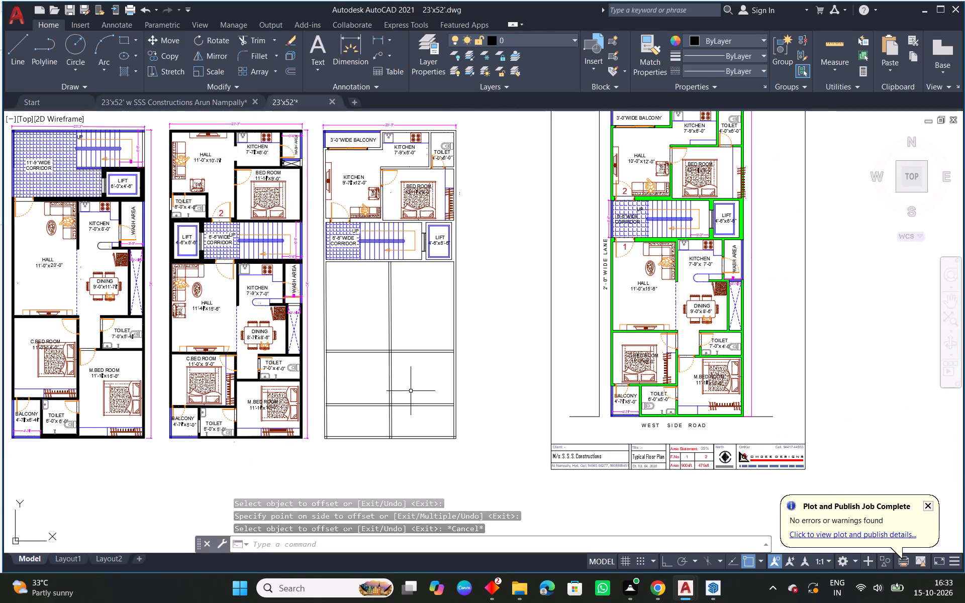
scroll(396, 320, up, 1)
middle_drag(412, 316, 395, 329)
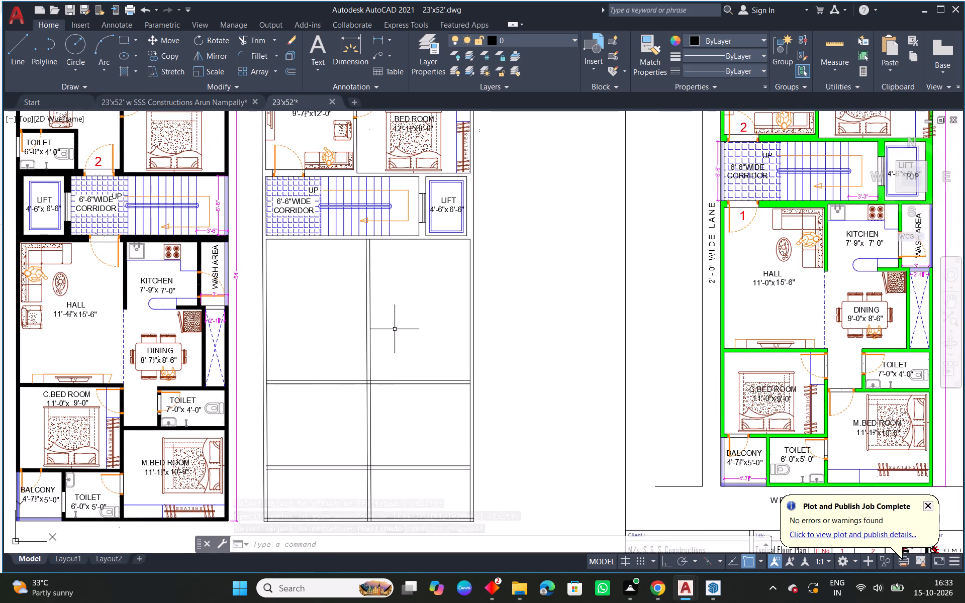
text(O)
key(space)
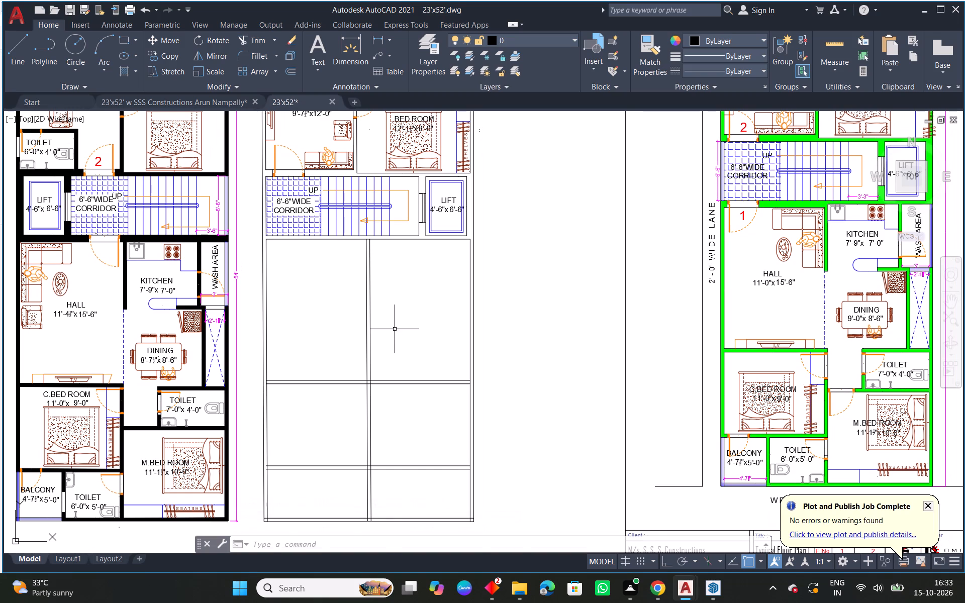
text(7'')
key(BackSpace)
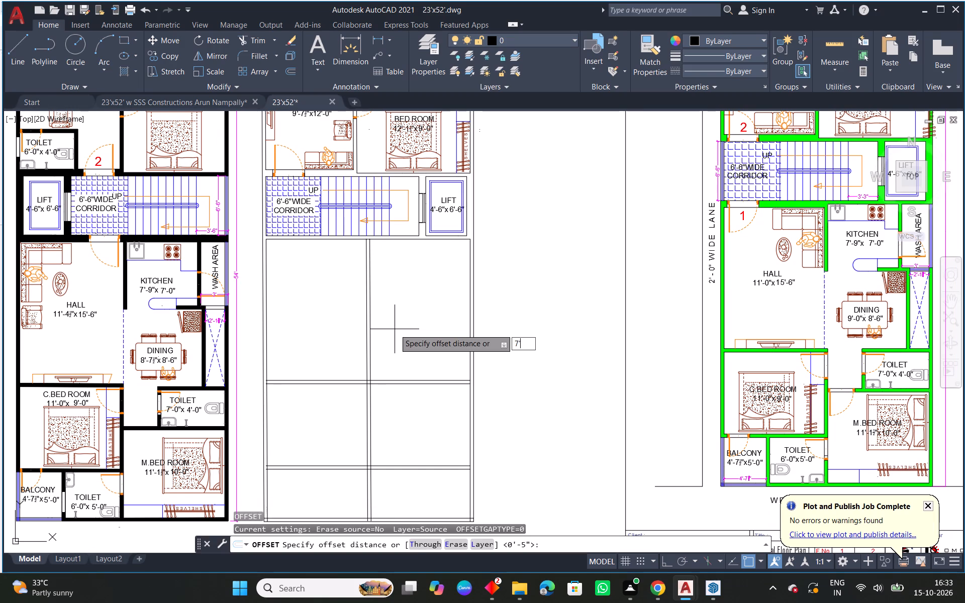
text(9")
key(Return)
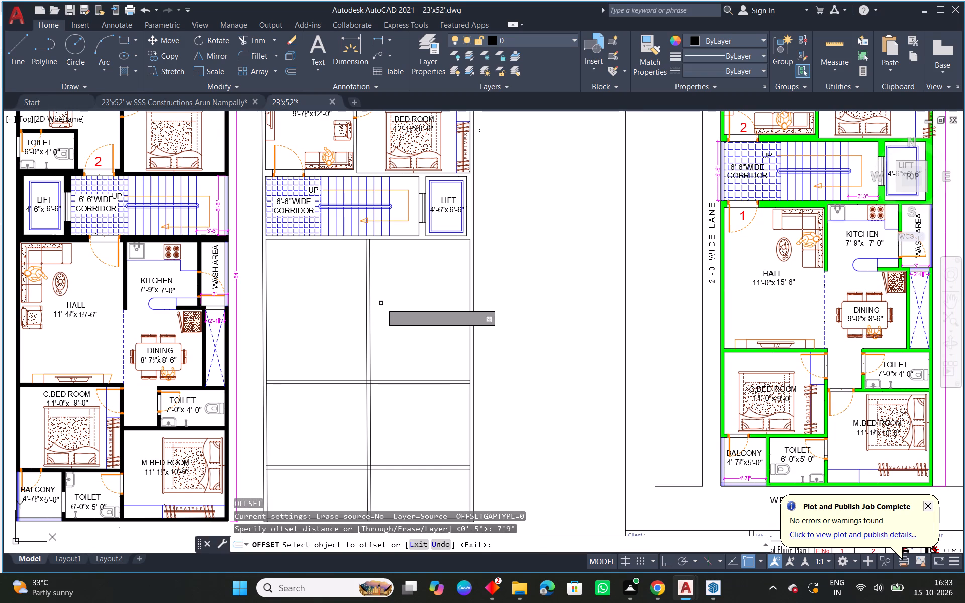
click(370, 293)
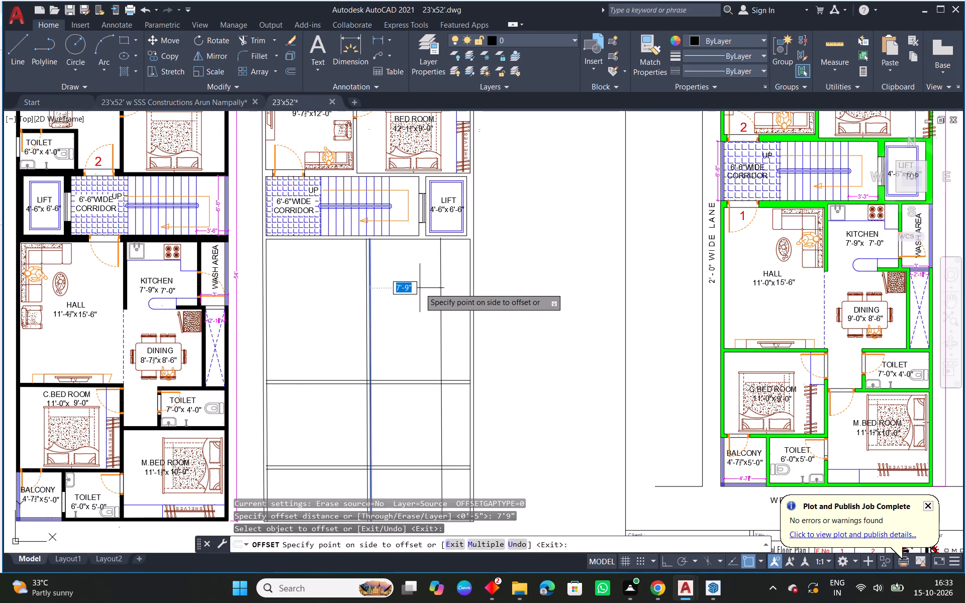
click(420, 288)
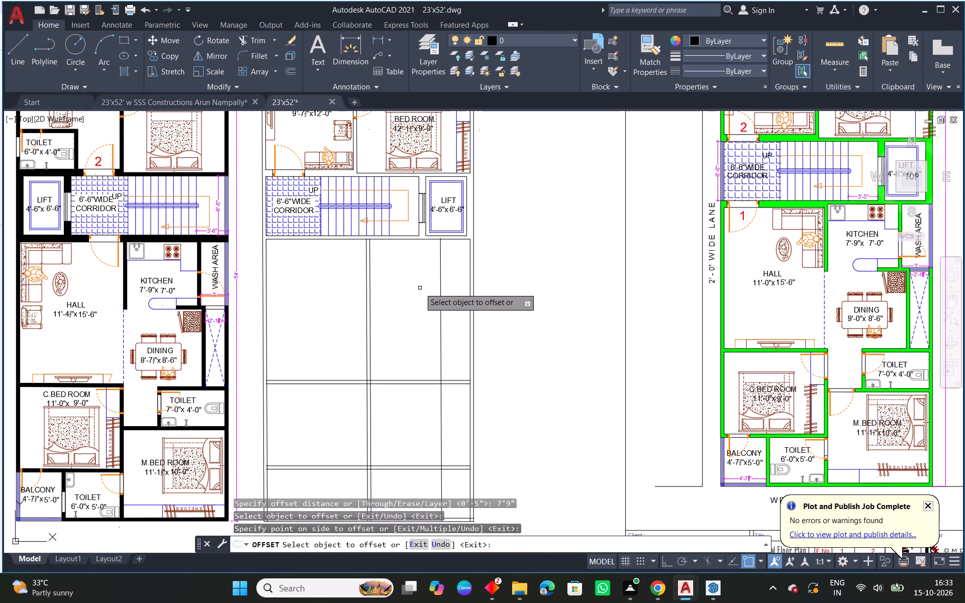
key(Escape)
Delete the three vertical partition lines inside the new plan's lower unit.
scroll(479, 254, up, 1)
scroll(426, 250, down, 1)
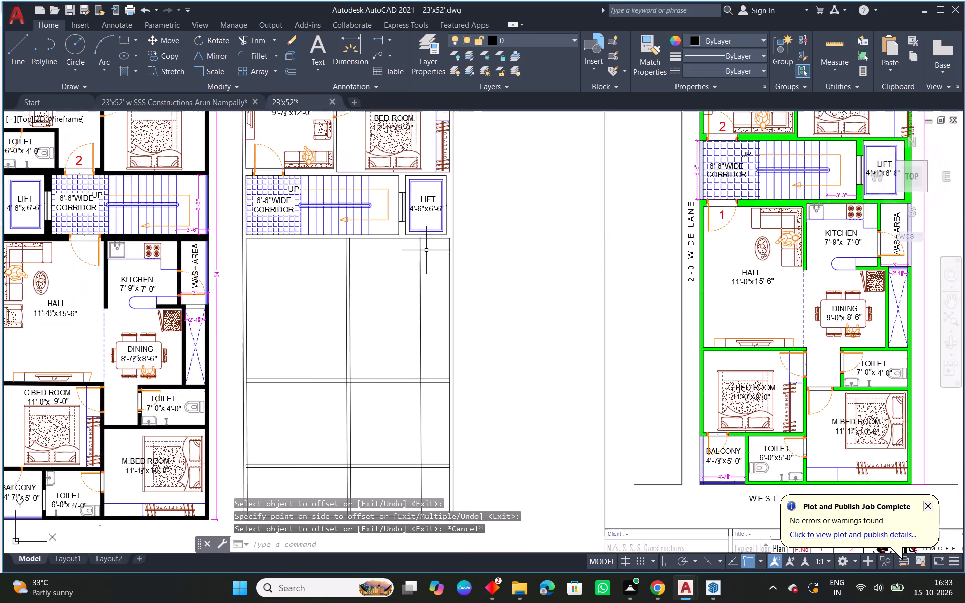
scroll(426, 250, down, 1)
middle_drag(430, 286, 449, 249)
scroll(449, 249, up, 1)
drag(452, 248, 434, 250)
click(349, 258)
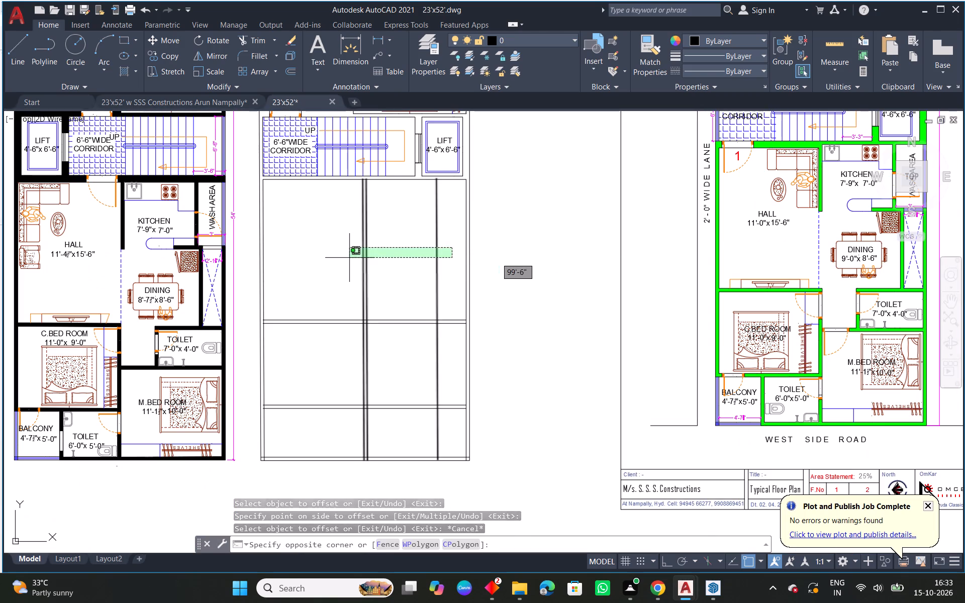
key(Delete)
Delete both vertical lines of the right outer wall of the new plan's lower unit.
middle_drag(456, 246, 466, 275)
drag(550, 294, 524, 294)
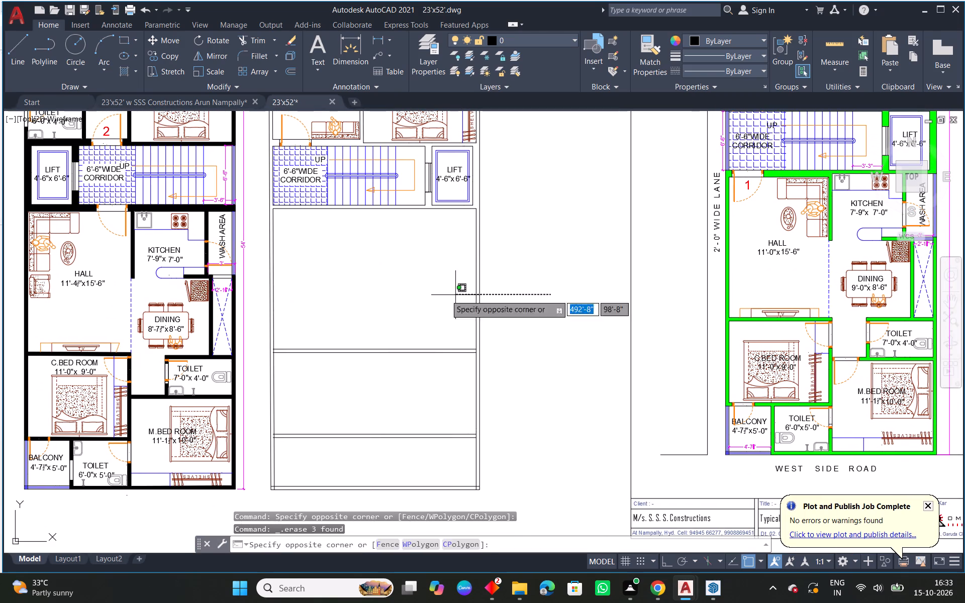
click(429, 295)
key(Delete)
scroll(486, 274, down, 1)
key(Escape)
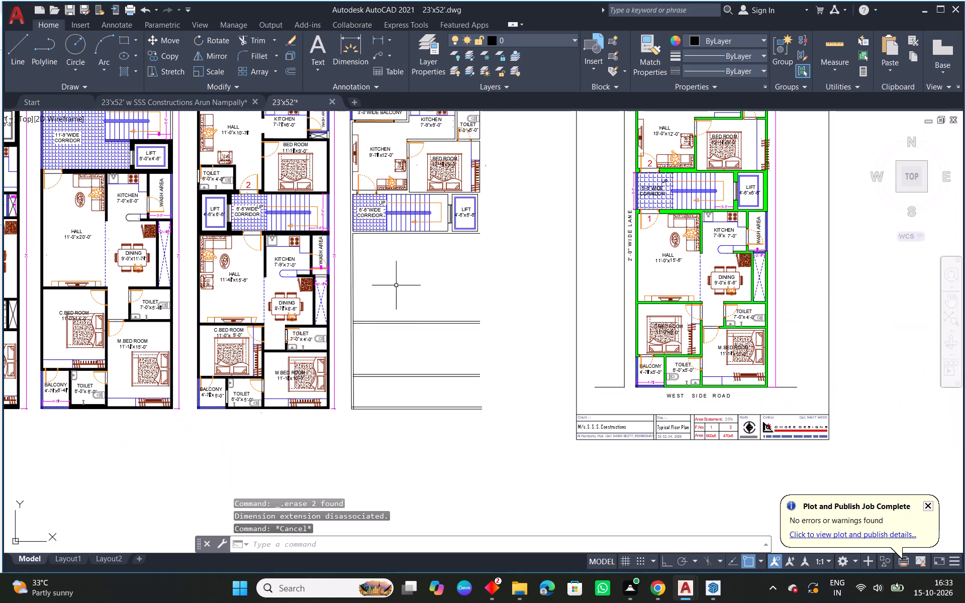
Fillet the left outer wall's inner line with the horizontal wall line below the corridor to form the corner.
scroll(384, 281, up, 1)
scroll(342, 240, up, 2)
key(f)
key(space)
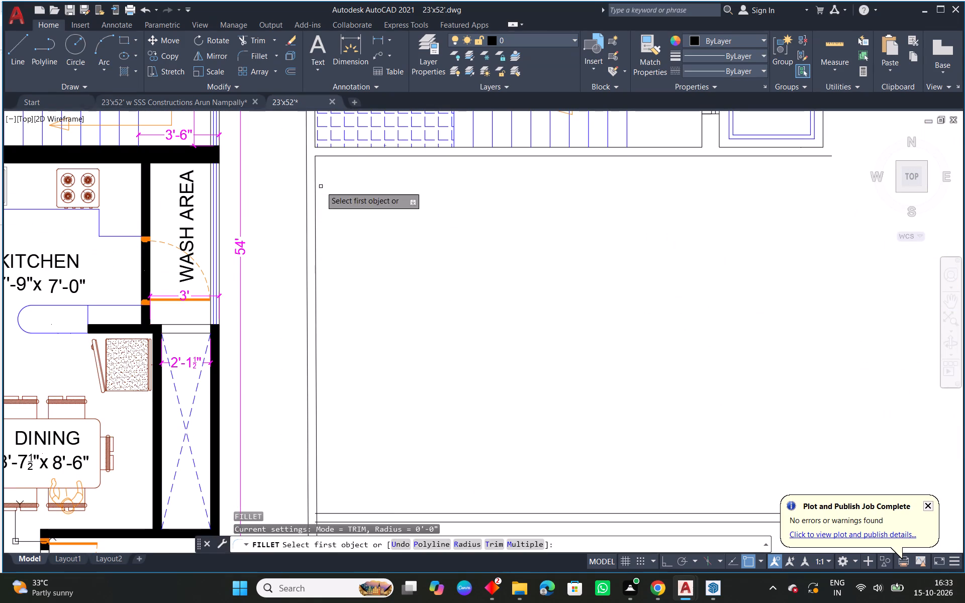
click(315, 172)
click(330, 157)
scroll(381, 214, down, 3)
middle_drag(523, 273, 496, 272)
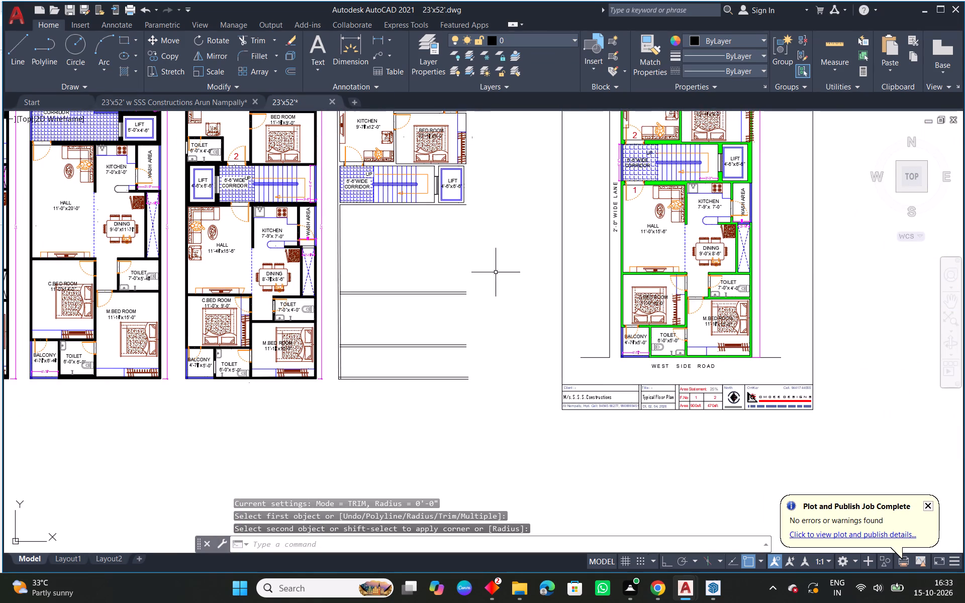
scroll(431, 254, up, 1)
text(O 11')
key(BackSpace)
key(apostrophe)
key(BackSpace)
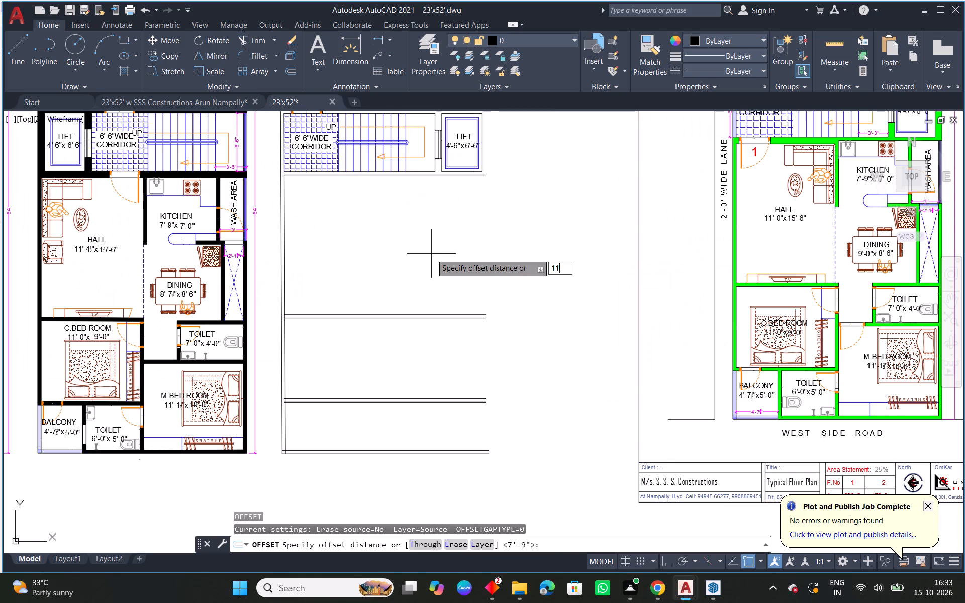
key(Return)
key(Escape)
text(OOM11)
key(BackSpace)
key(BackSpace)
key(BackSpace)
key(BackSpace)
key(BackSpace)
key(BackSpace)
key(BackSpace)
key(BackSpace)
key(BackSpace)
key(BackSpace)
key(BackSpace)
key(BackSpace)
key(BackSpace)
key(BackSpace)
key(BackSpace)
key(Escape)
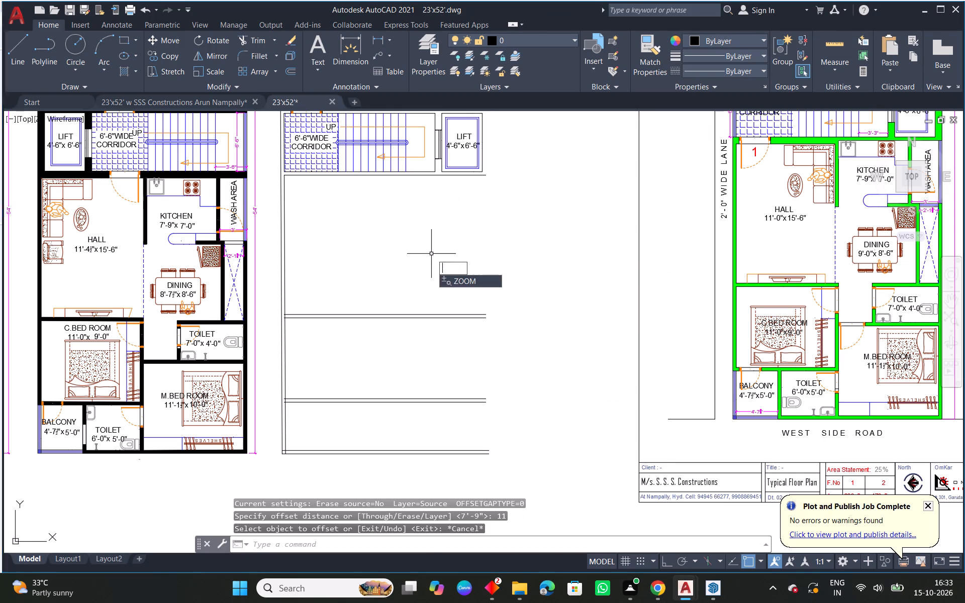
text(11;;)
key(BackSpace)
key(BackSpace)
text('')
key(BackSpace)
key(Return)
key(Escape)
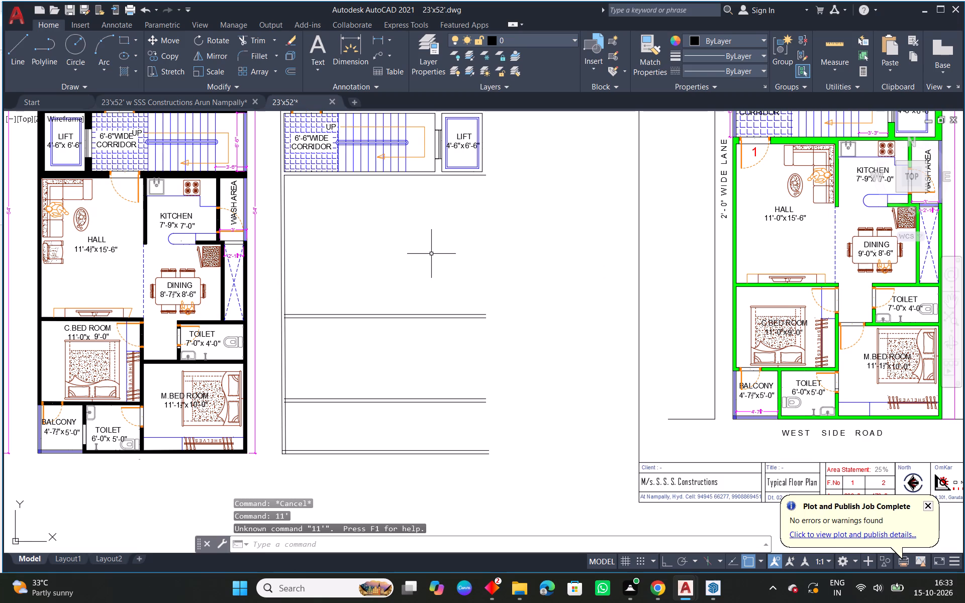
Offset the left outer wall's inner line in the new plan's lower unit 11' to the right for the hall width.
text(O 11')
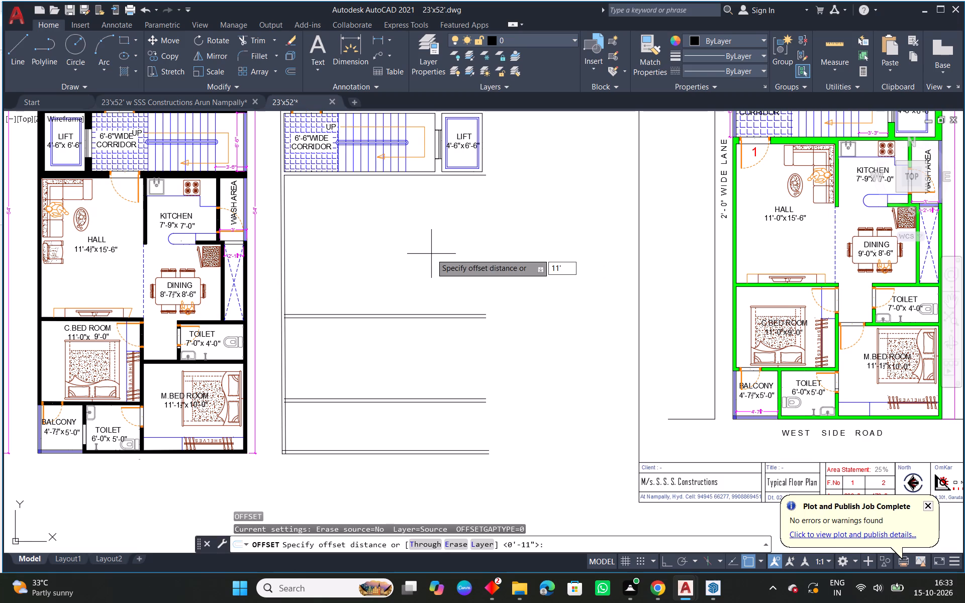
key(Return)
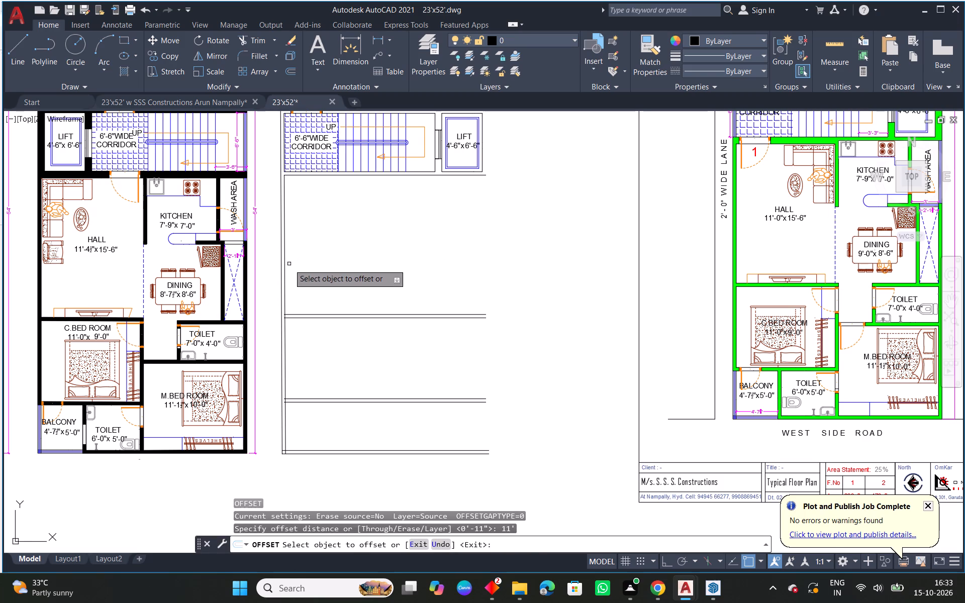
drag(283, 269, 300, 270)
click(422, 275)
key(Escape)
Trim the end of the new vertical partition line that crosses the horizontal wall line below the corridor.
scroll(392, 186, up, 3)
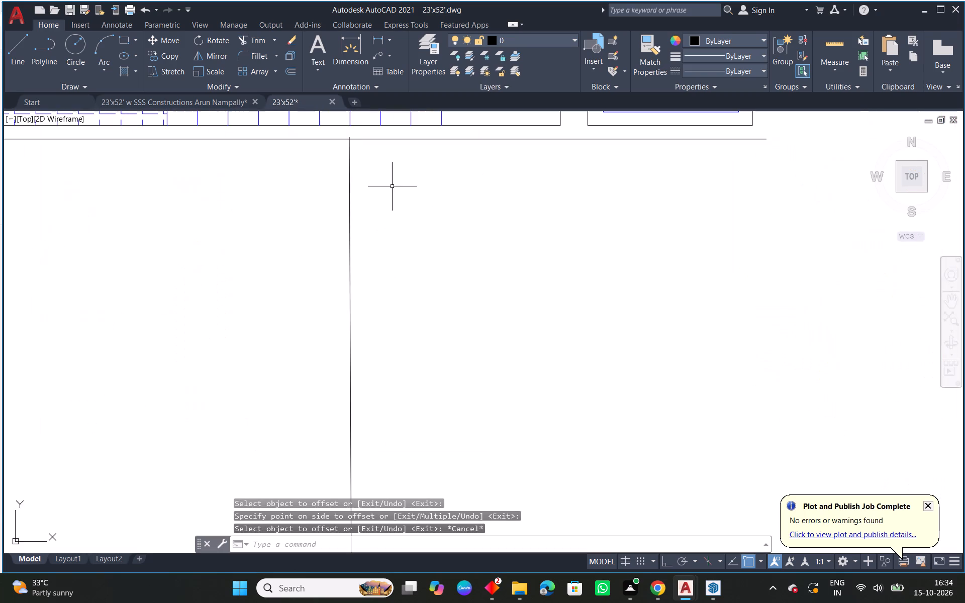
middle_drag(351, 161, 384, 228)
scroll(385, 203, up, 3)
key(t)
key(r)
key(space)
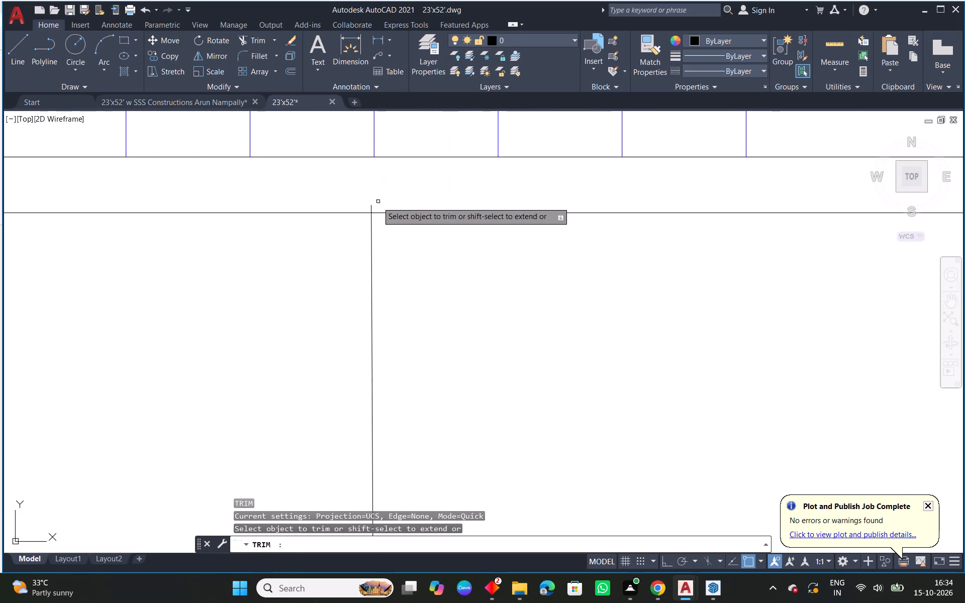
key(space)
click(372, 208)
key(Escape)
Offset the trimmed partition line 4.5" to the right to form the partition wall thickness.
scroll(439, 208, down, 7)
middle_drag(547, 286, 510, 274)
key(Escape)
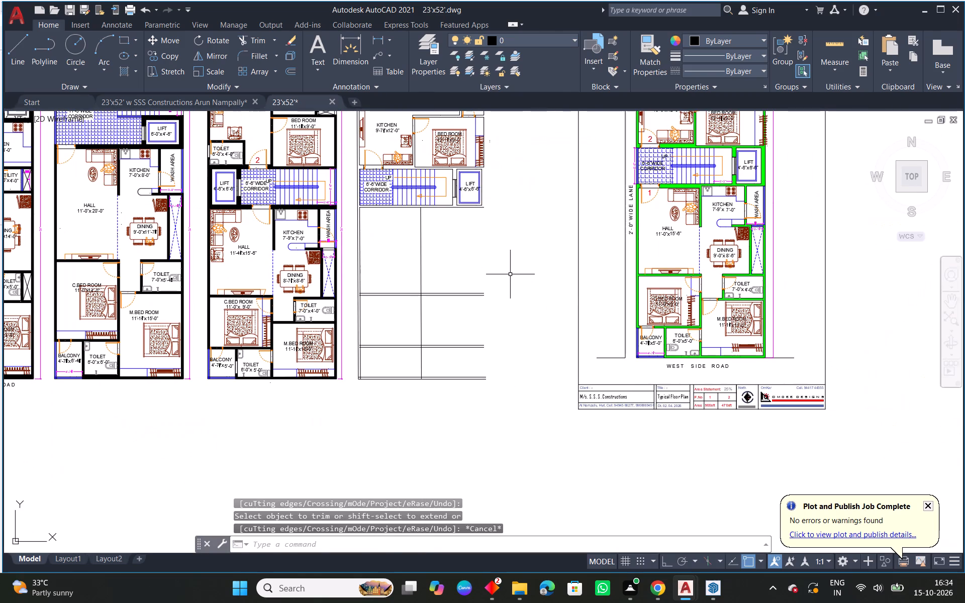
text(O 4.5)
key(space)
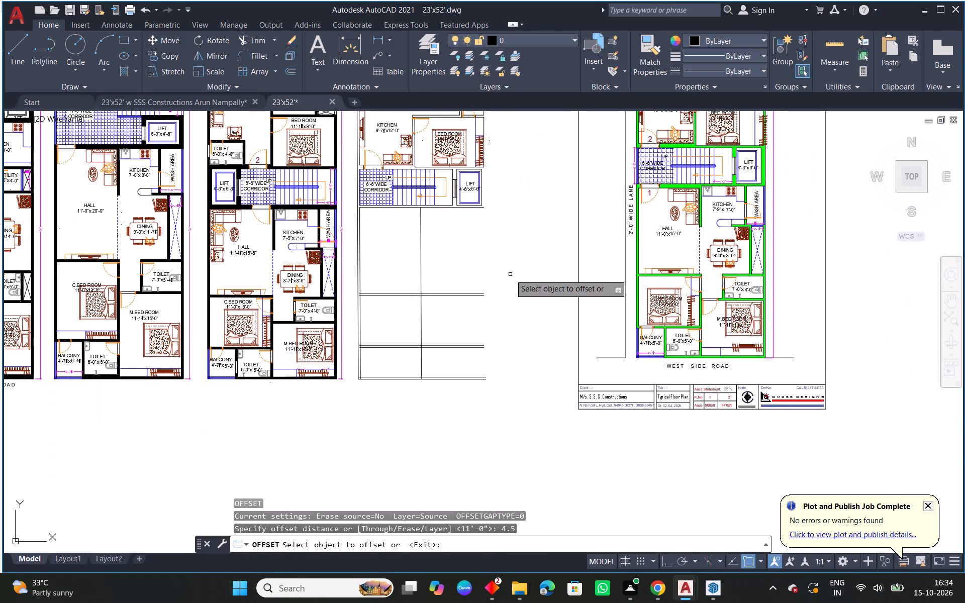
click(421, 247)
click(473, 250)
key(Escape)
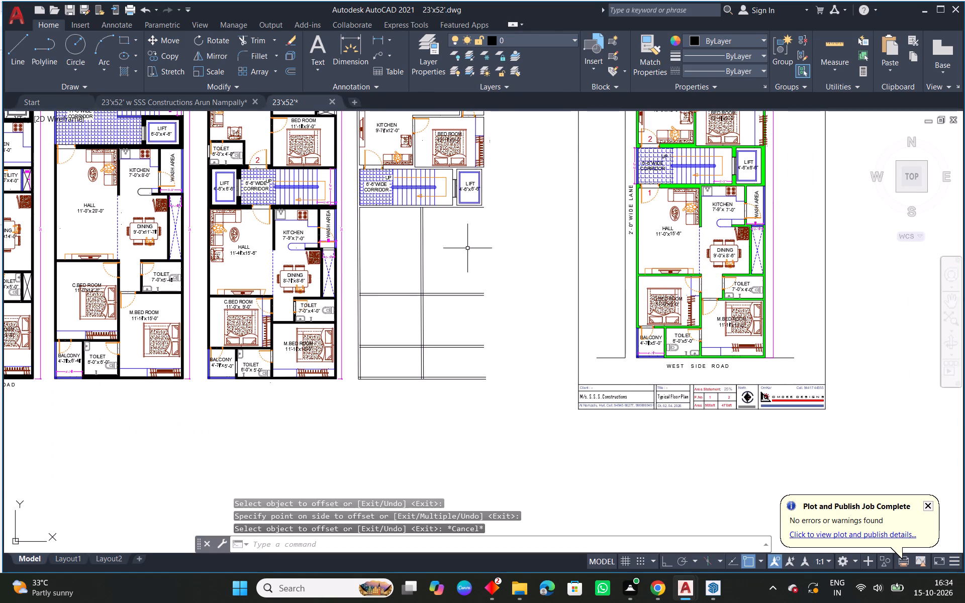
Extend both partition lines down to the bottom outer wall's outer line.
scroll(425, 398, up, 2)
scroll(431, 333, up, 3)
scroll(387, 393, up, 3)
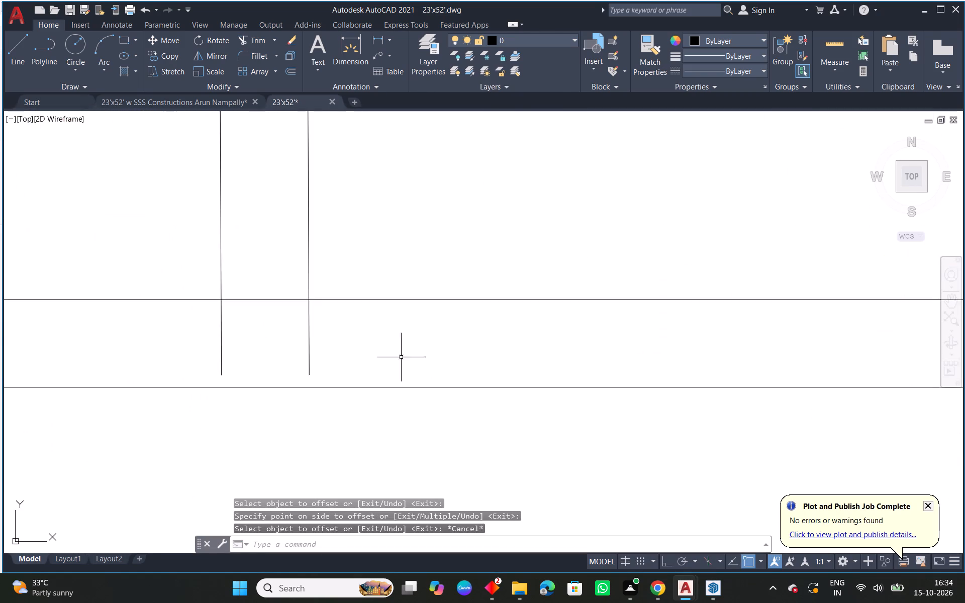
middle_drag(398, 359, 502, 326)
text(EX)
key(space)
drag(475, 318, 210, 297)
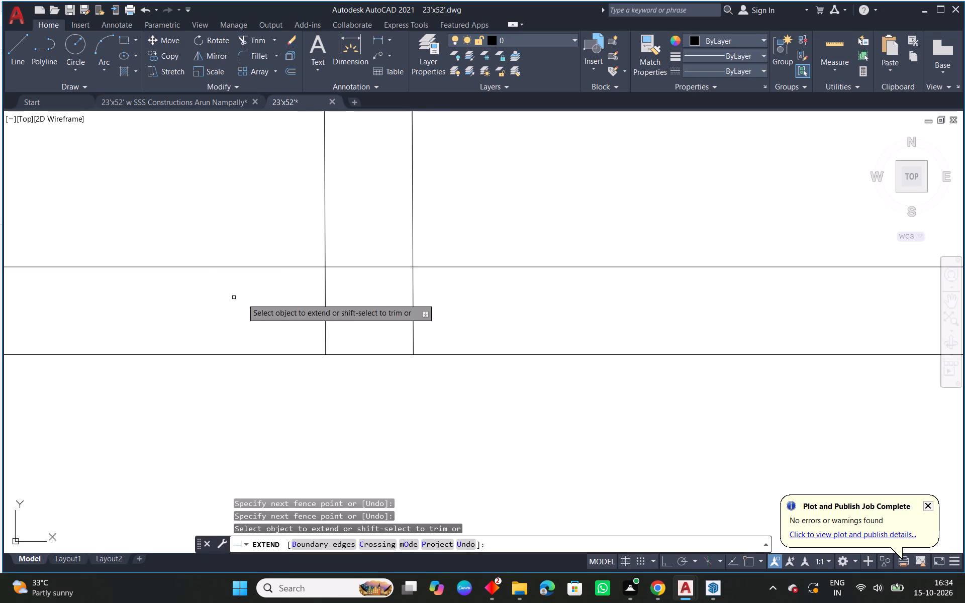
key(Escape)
Trim the partition's junction with the bottom outer wall: the inner wall line between the partition lines and both stubs below it.
key(t)
key(r)
key(space)
key(space)
drag(359, 252, 359, 286)
drag(287, 308, 457, 303)
key(Escape)
Offset the right line of the partition wall 7'-9" to the right for the kitchen width.
scroll(435, 335, down, 6)
middle_drag(535, 267, 467, 405)
scroll(460, 417, down, 1)
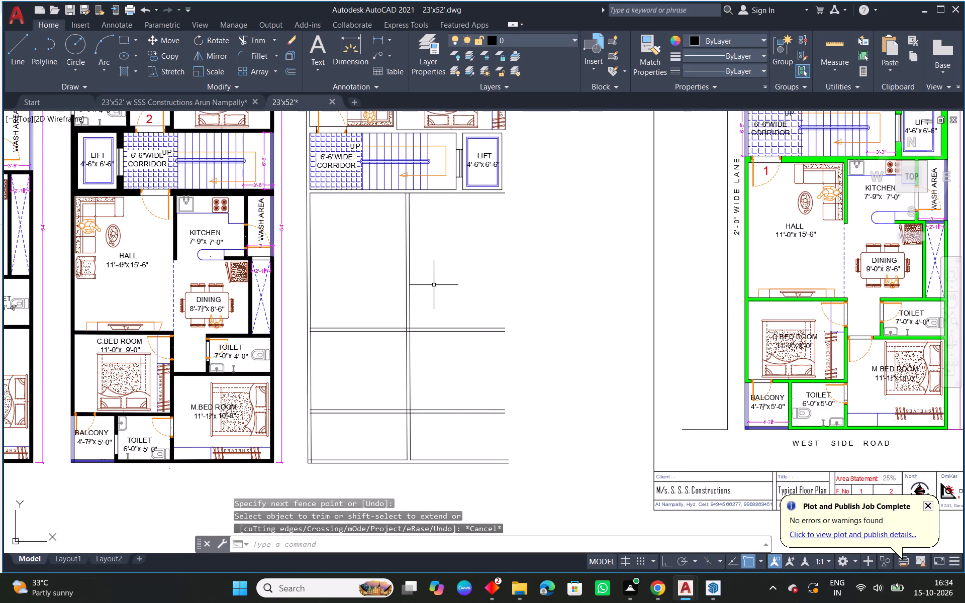
middle_drag(458, 279, 426, 303)
key(Escape)
text(O 7'')
key(BackSpace)
text(9")
key(Return)
drag(378, 318, 389, 318)
click(486, 326)
key(Escape)
Offset the kitchen-width line 4.5" to the right to form the wall between kitchen and wash area.
text(O)
key(space)
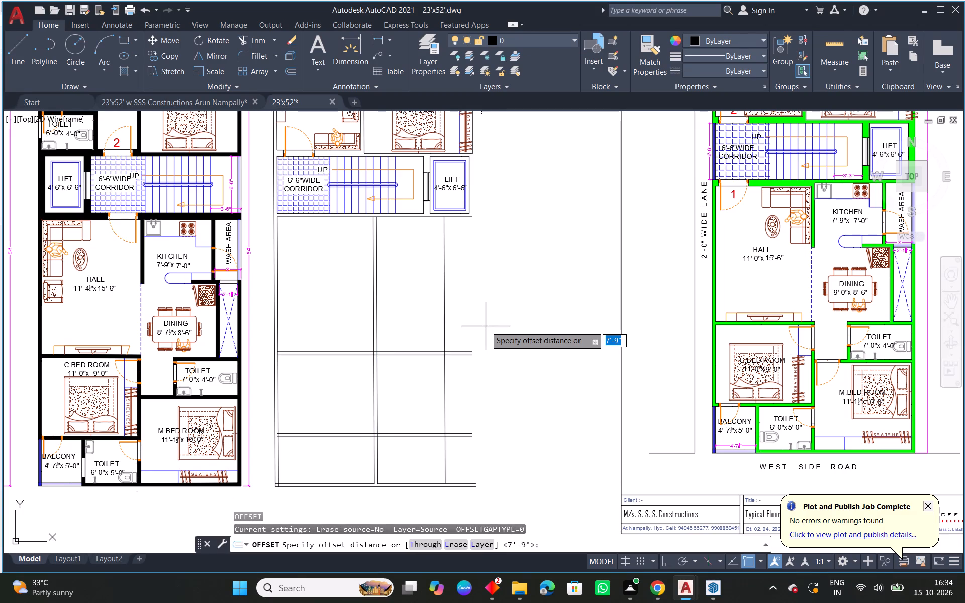
text(4.5)
key(space)
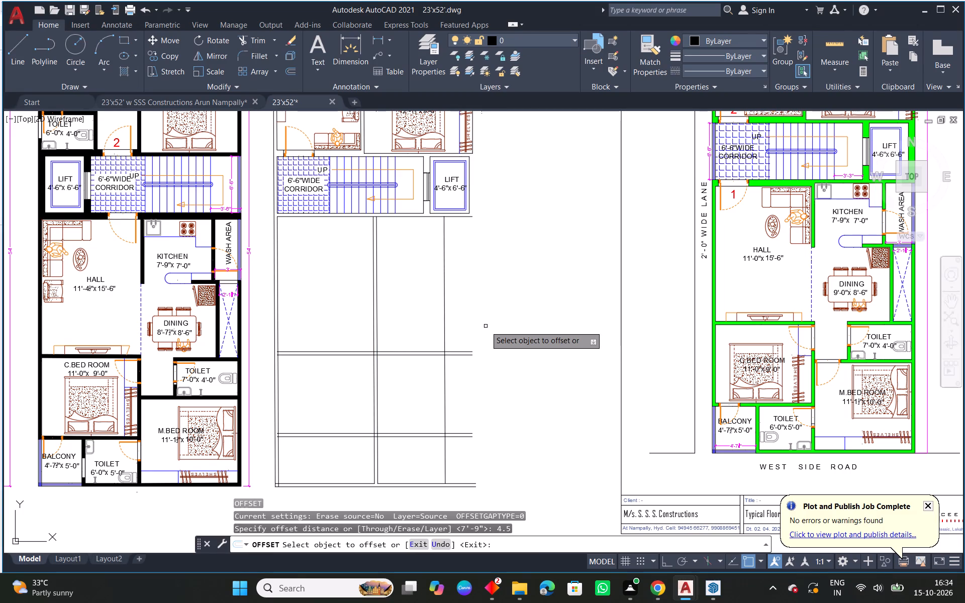
click(447, 334)
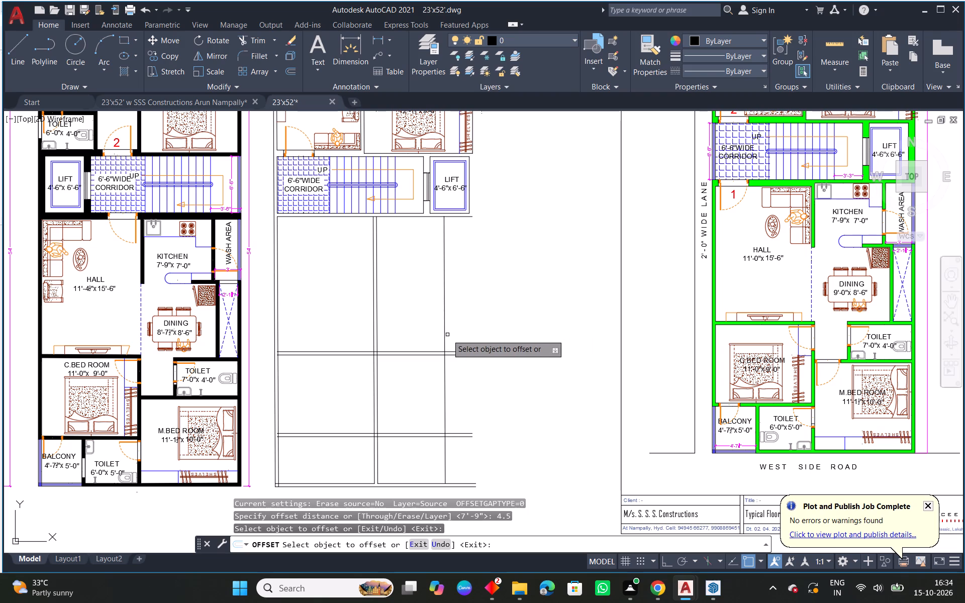
drag(444, 336, 469, 336)
click(500, 336)
key(Escape)
Offset the right line of the kitchen's side wall 3' to the right for the wash area width.
middle_drag(523, 326, 468, 354)
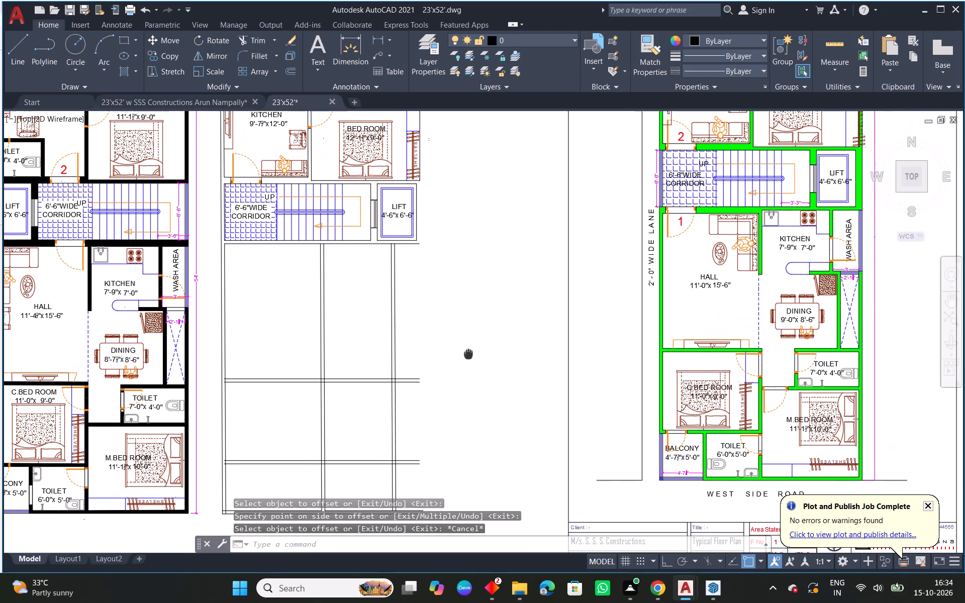
text(O 3'')
key(BackSpace)
key(Return)
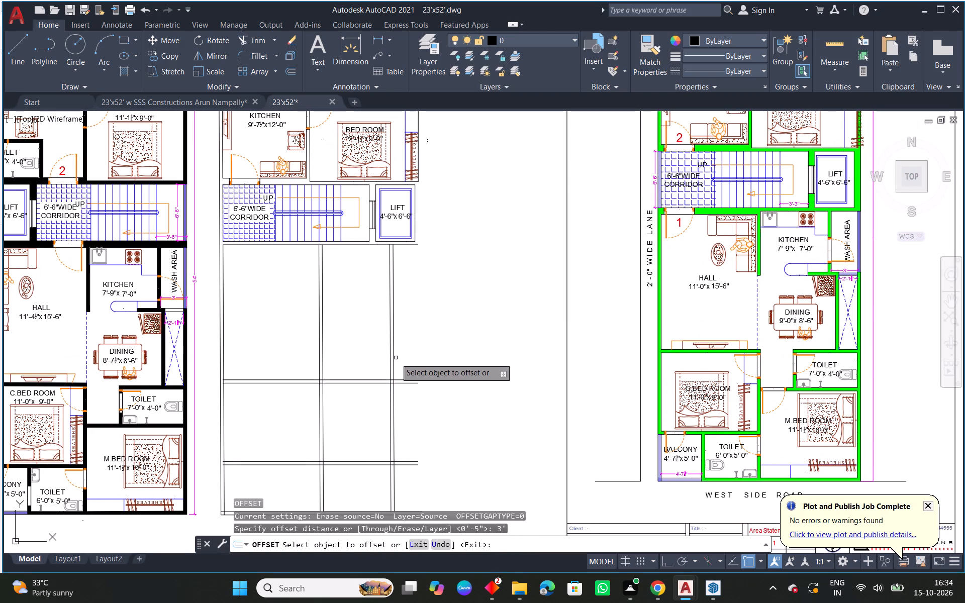
click(396, 358)
click(392, 362)
click(441, 363)
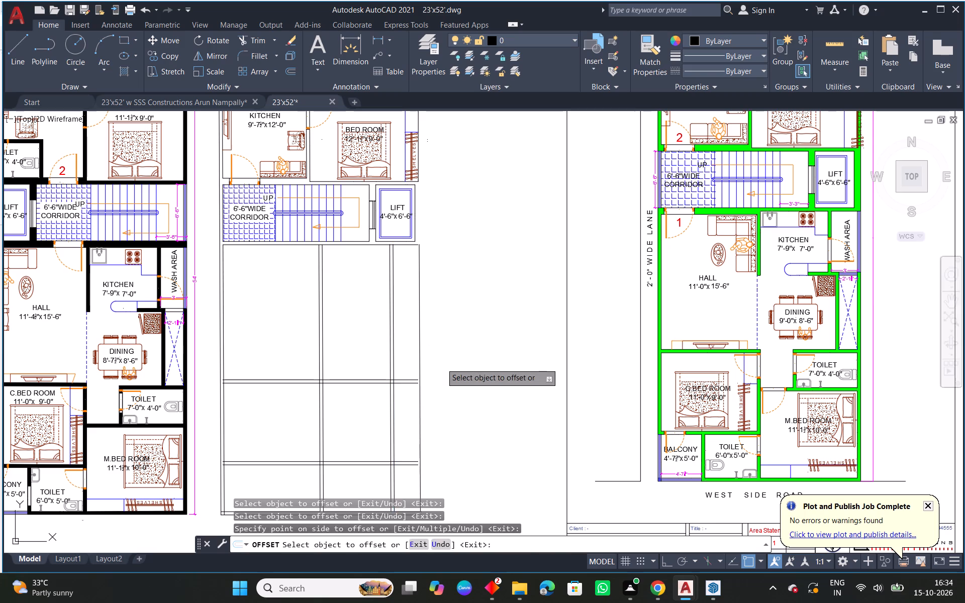
key(Escape)
Offset the wash-area-width line 4.5" to the right to form the right outer wall.
text(O 4.5)
key(space)
drag(419, 378, 427, 377)
click(454, 373)
key(Escape)
Offset the right line of the lift enclosure 9" to the right.
middle_drag(433, 274, 439, 374)
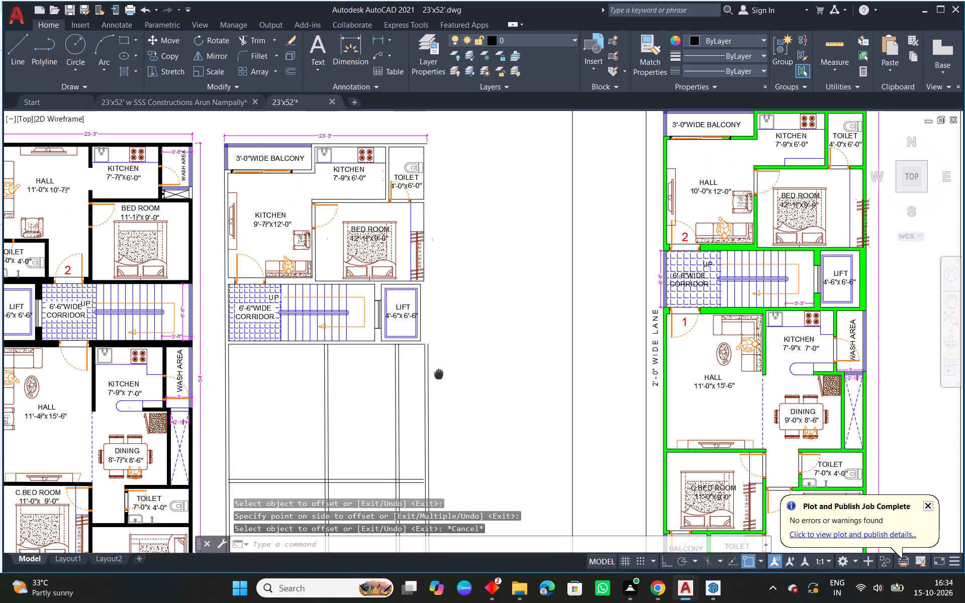
middle_drag(439, 374, 439, 374)
text(O)
key(space)
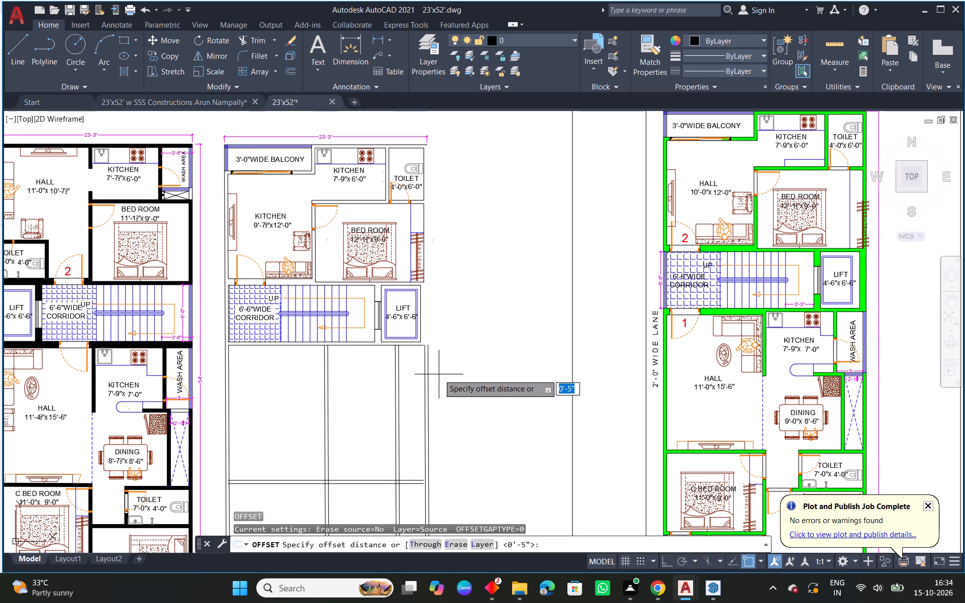
text(9")
key(Return)
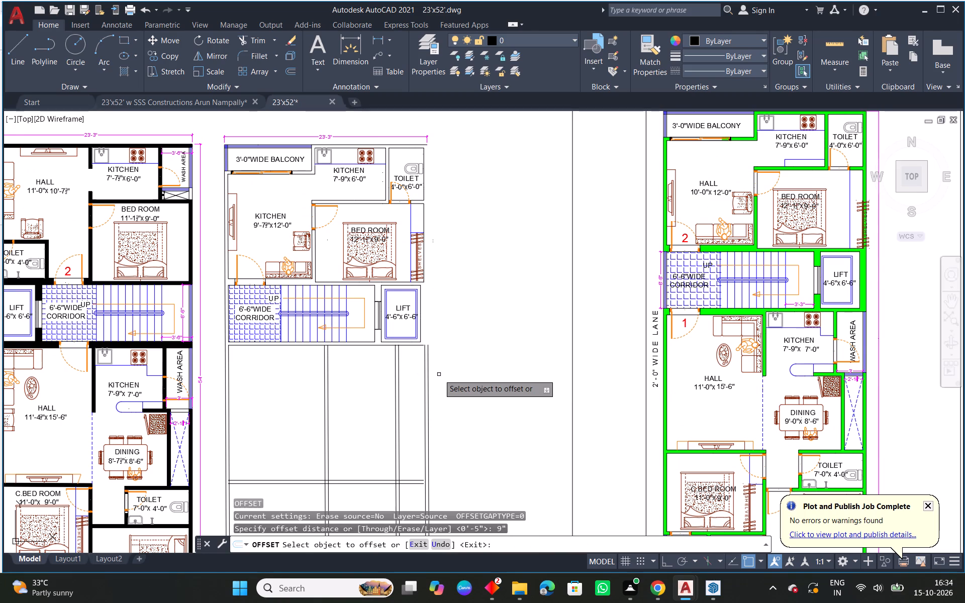
drag(420, 325, 434, 323)
click(471, 322)
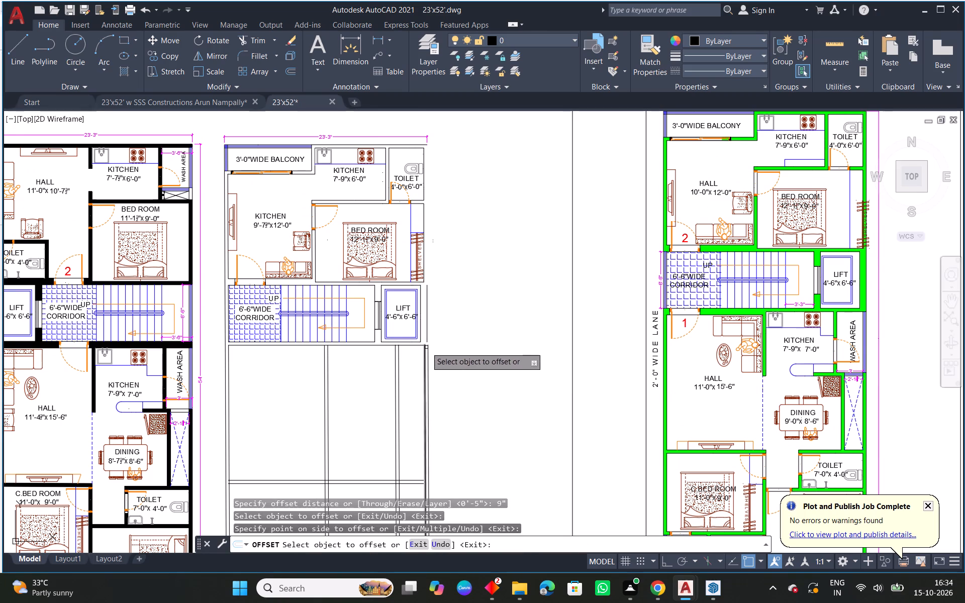
key(Escape)
Move the offset line beside the lift so its lower end meets the top end of the right outer wall's outer line.
scroll(430, 347, up, 3)
middle_drag(452, 338, 503, 394)
scroll(503, 396, down, 1)
middle_drag(511, 301, 523, 394)
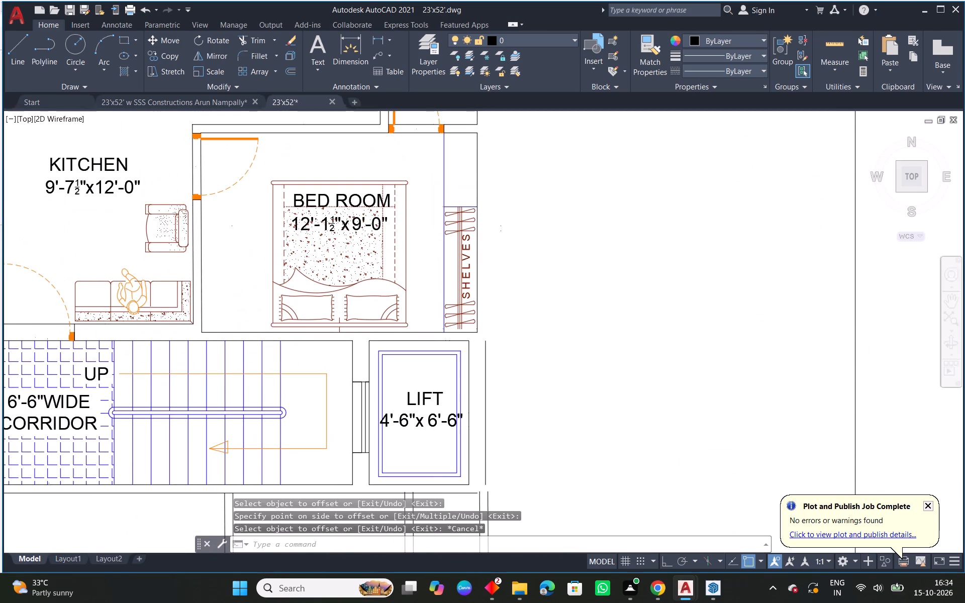
middle_drag(523, 394, 518, 315)
scroll(515, 358, down, 1)
middle_drag(527, 432, 548, 321)
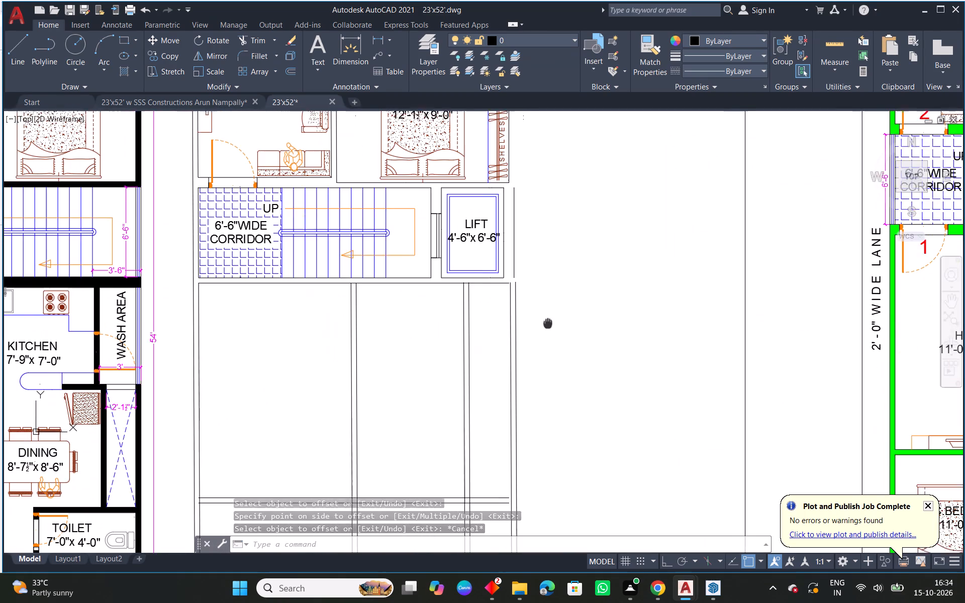
middle_drag(548, 321, 550, 313)
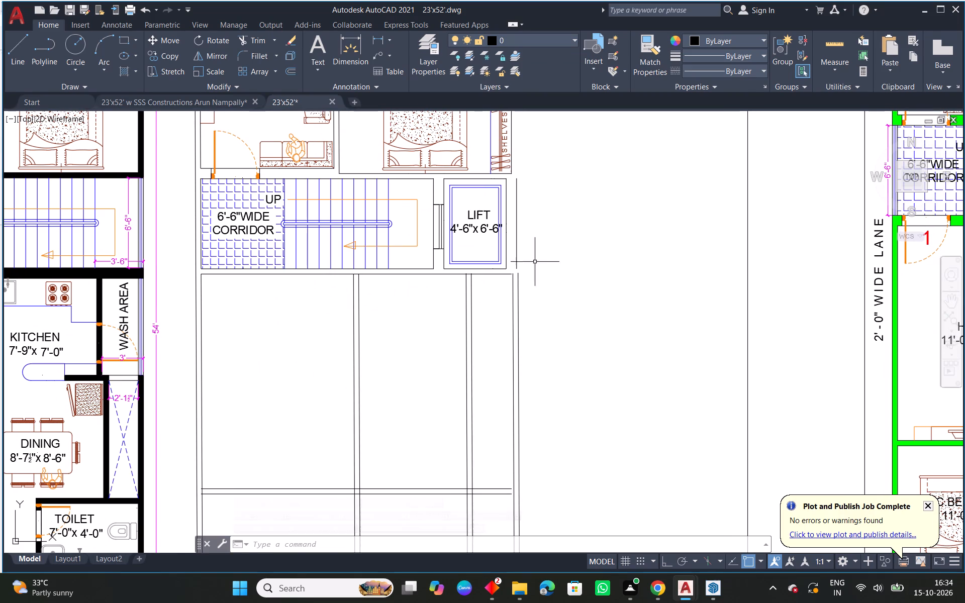
scroll(530, 249, up, 2)
drag(528, 247, 499, 252)
click(467, 253)
key(m)
key(space)
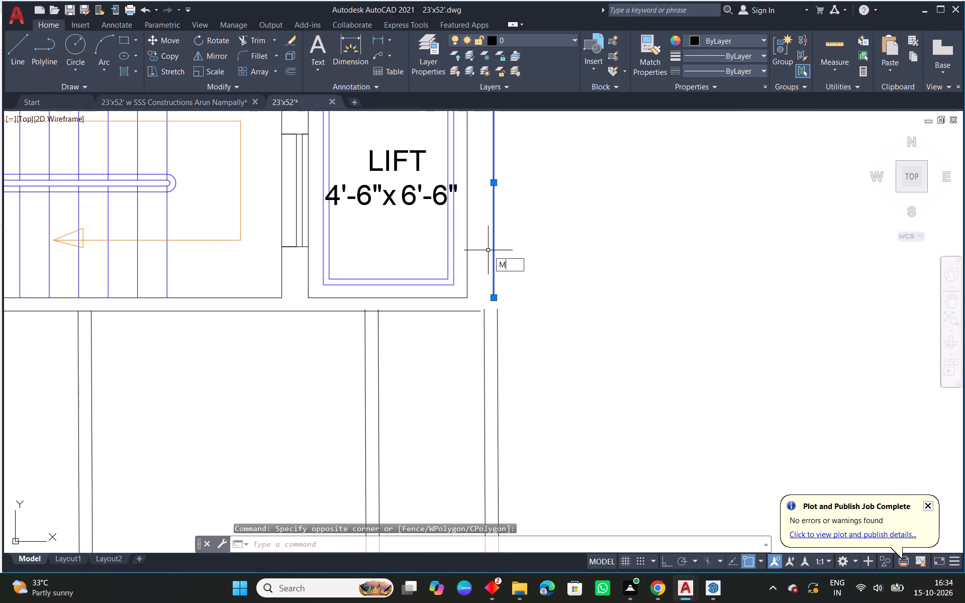
scroll(502, 293, up, 2)
click(477, 297)
click(492, 325)
key(Escape)
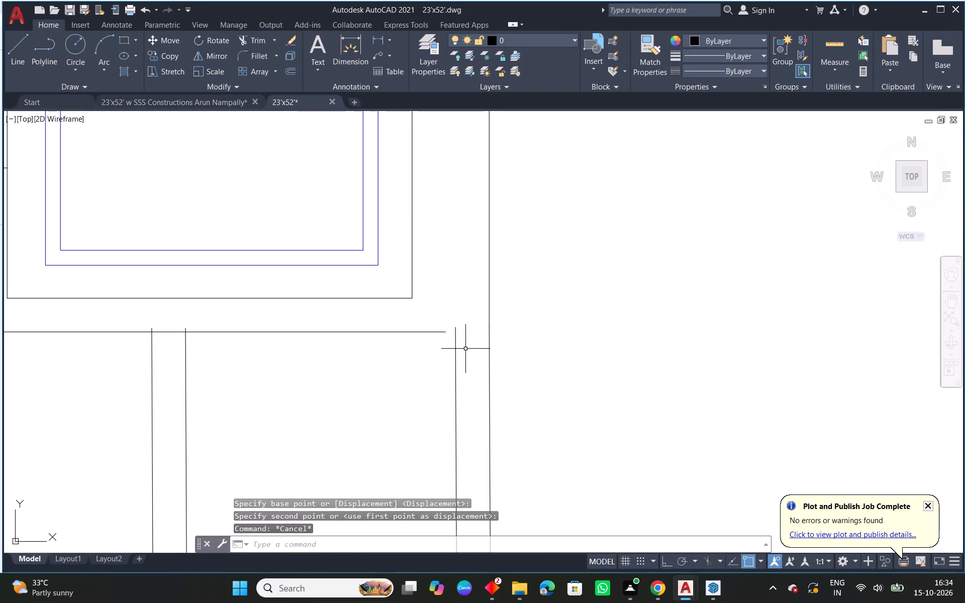
Fillet the horizontal wall line below the corridor with the right outer wall's inner line to form the corner.
text(F)
key(space)
click(435, 332)
click(456, 340)
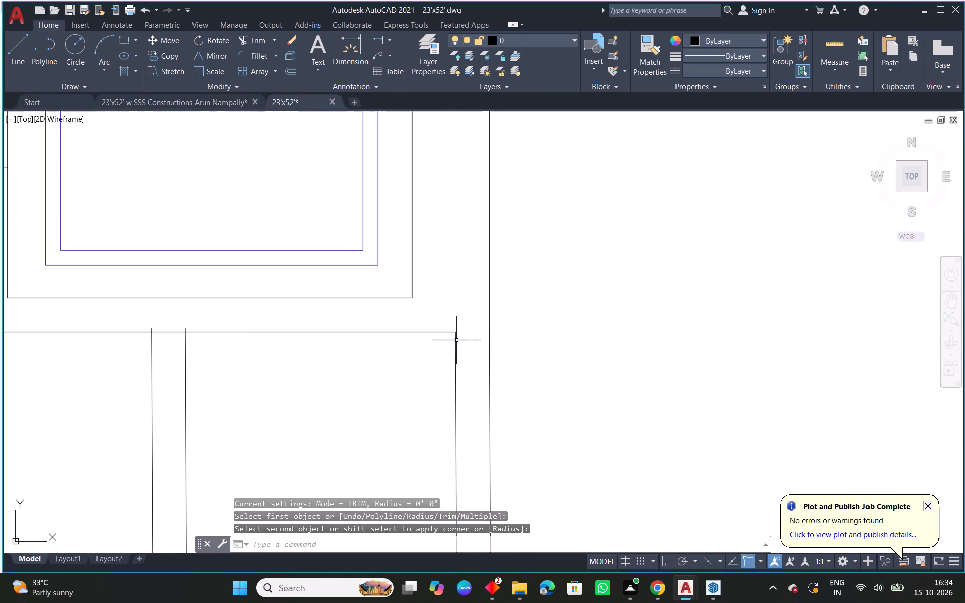
Trim the kitchen-wash area wall's protruding top ends and the horizontal wall line between them to open the junction.
middle_drag(266, 353, 555, 312)
scroll(476, 296, up, 2)
text(TR)
key(space)
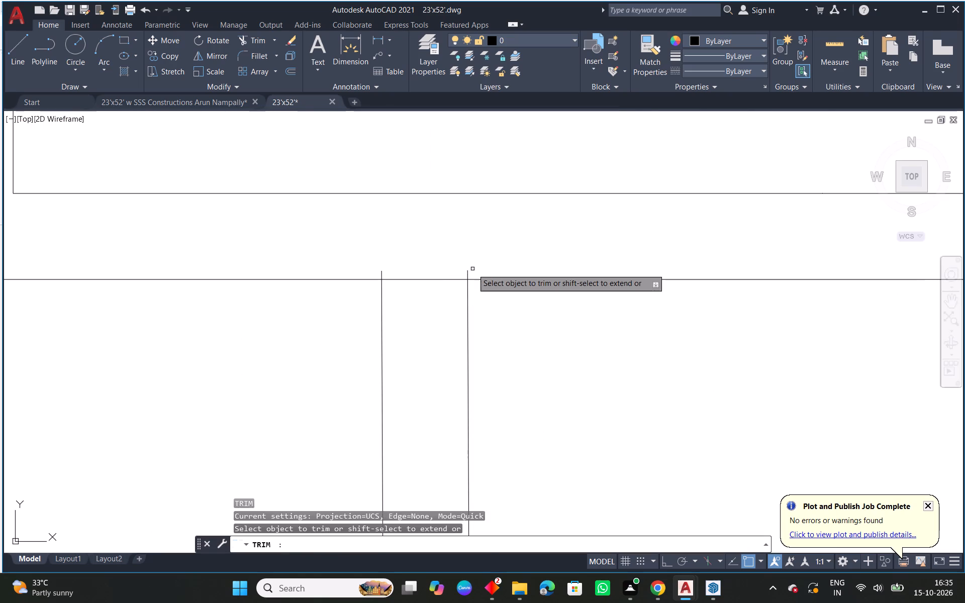
key(space)
click(468, 274)
click(381, 275)
click(410, 280)
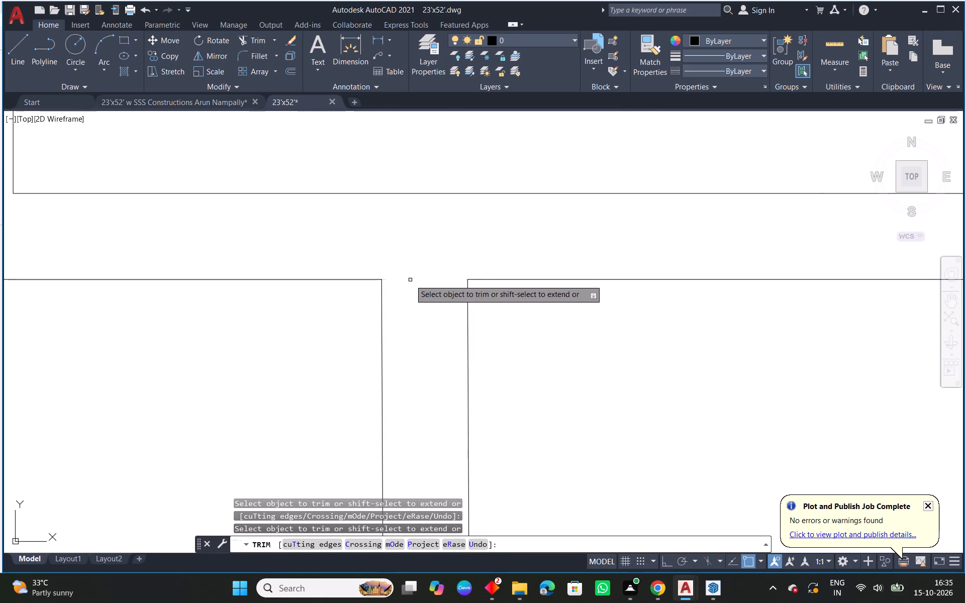
Trim the overlapping inner wall lines at the lower unit's bottom-left outer corner.
scroll(522, 290, down, 6)
middle_drag(598, 413, 563, 137)
scroll(549, 319, up, 2)
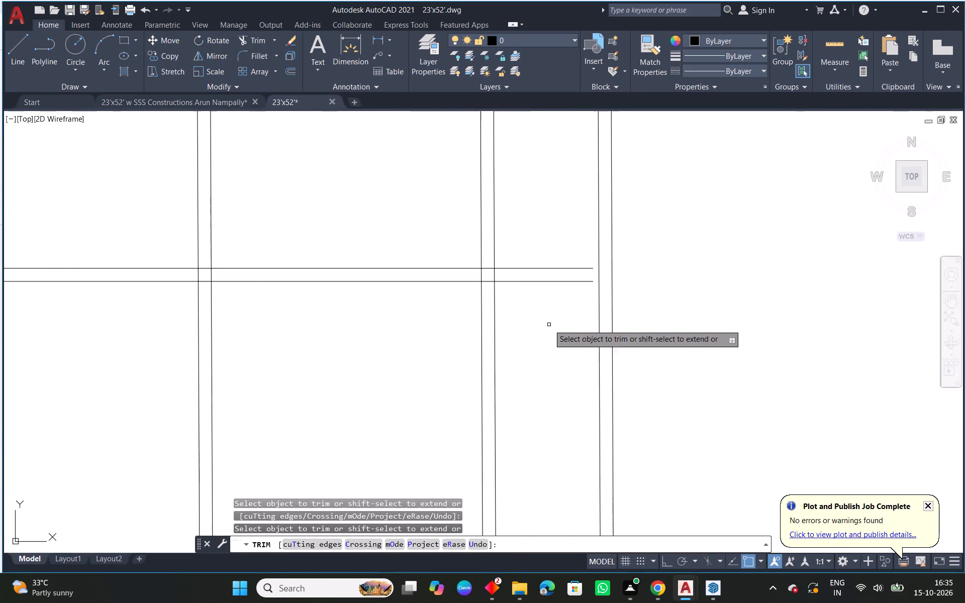
scroll(540, 319, down, 3)
middle_drag(528, 371, 537, 329)
scroll(380, 395, up, 3)
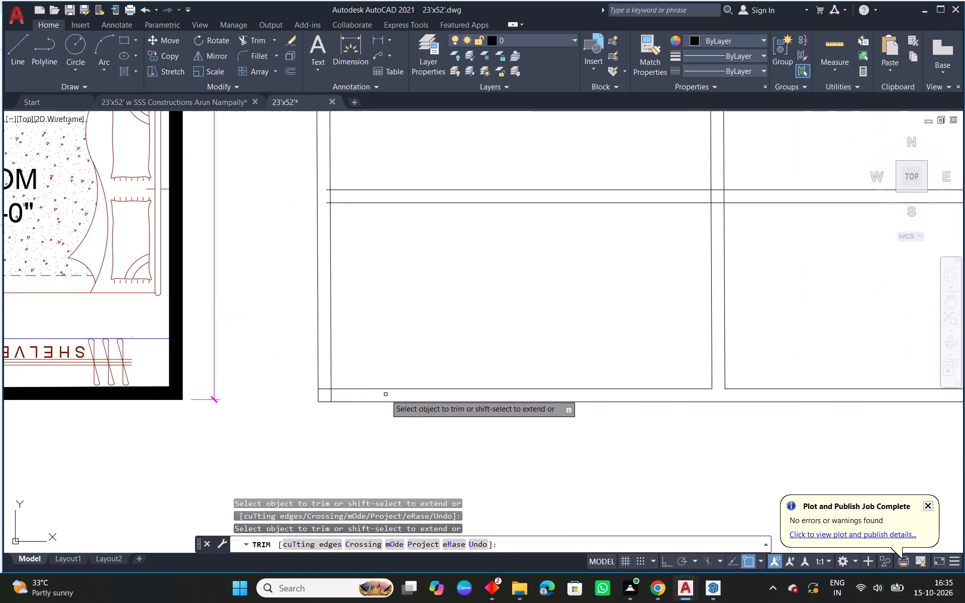
scroll(330, 394, up, 1)
click(330, 398)
click(322, 383)
click(322, 390)
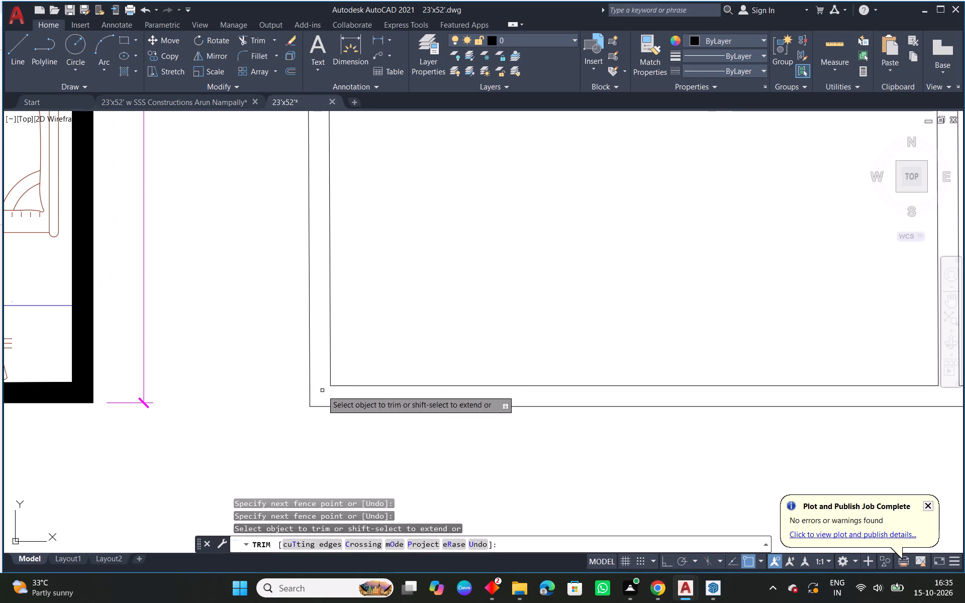
Trim the left ends of both horizontal partition walls where they protrude into the left outer wall.
scroll(353, 365, down, 3)
scroll(346, 297, up, 5)
drag(355, 228, 359, 261)
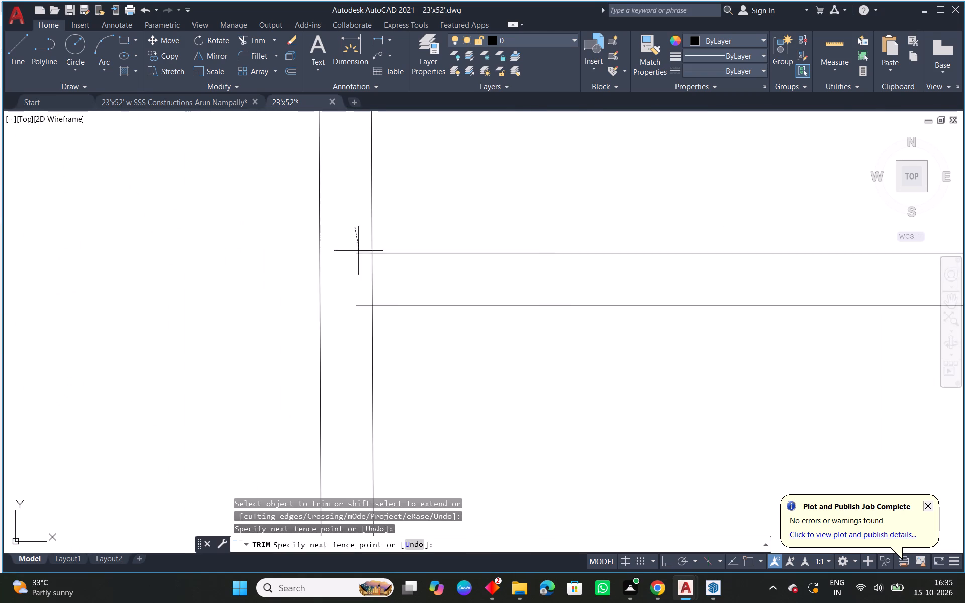
drag(359, 261, 358, 326)
scroll(360, 330, down, 3)
middle_drag(410, 242, 430, 425)
scroll(384, 150, up, 2)
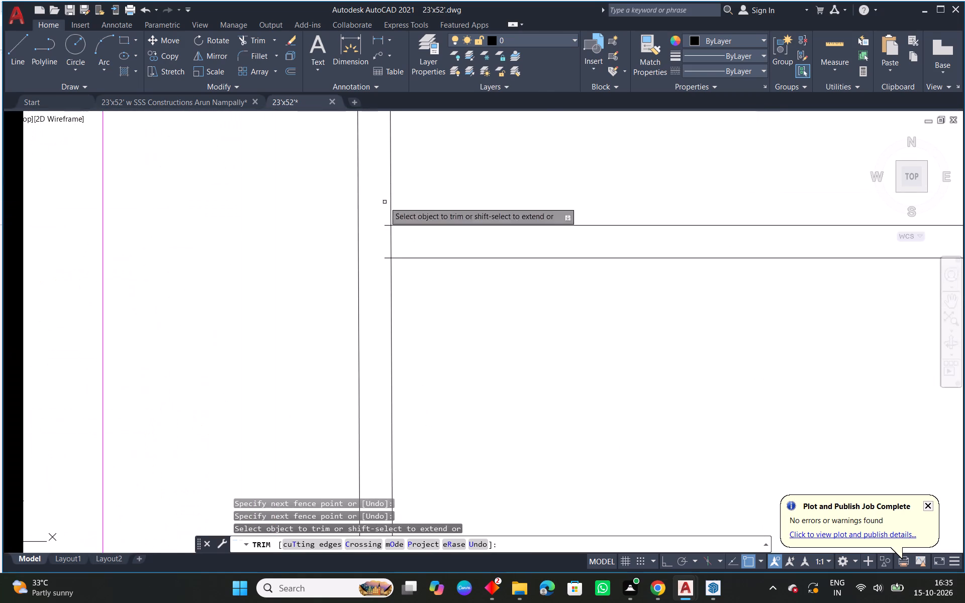
scroll(384, 202, up, 2)
drag(373, 188, 372, 308)
scroll(380, 298, down, 7)
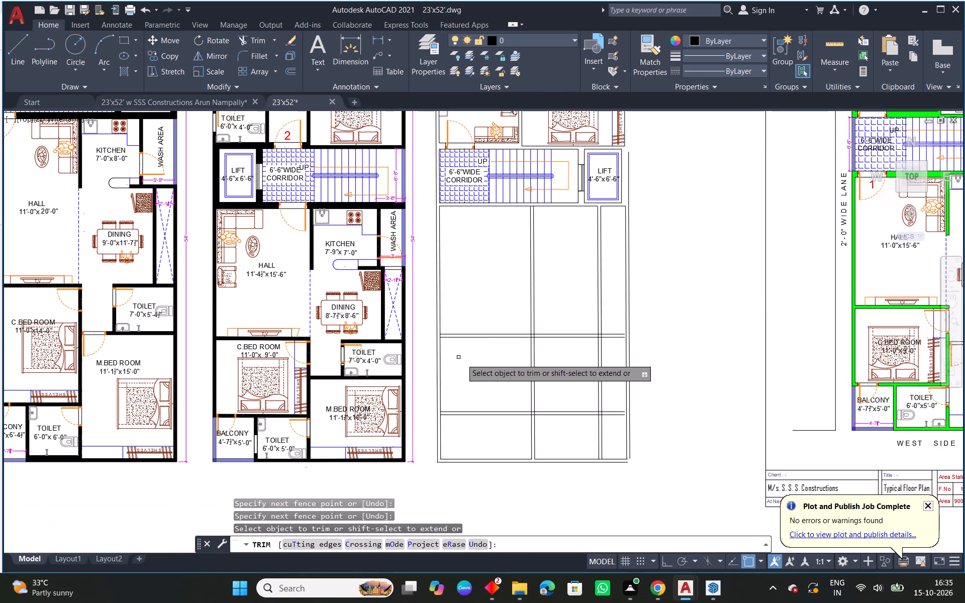
Copy the sofa set from the green plan's hall to the upper inner corner of the new plan's hall.
middle_drag(480, 273, 415, 274)
key(Escape)
middle_drag(521, 270, 382, 275)
scroll(382, 275, down, 1)
scroll(573, 213, up, 1)
click(619, 237)
text(CO)
key(space)
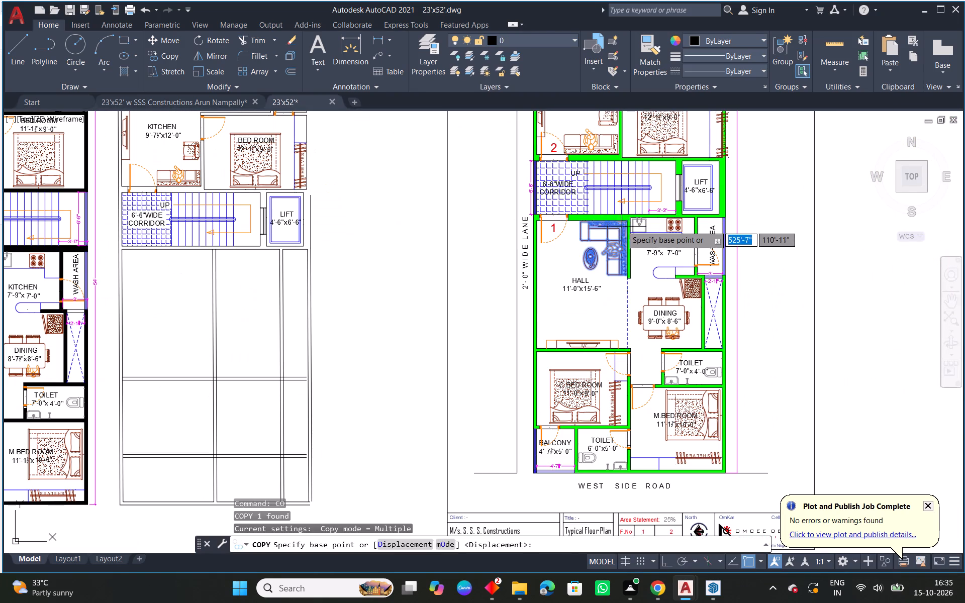
click(625, 218)
scroll(199, 261, up, 3)
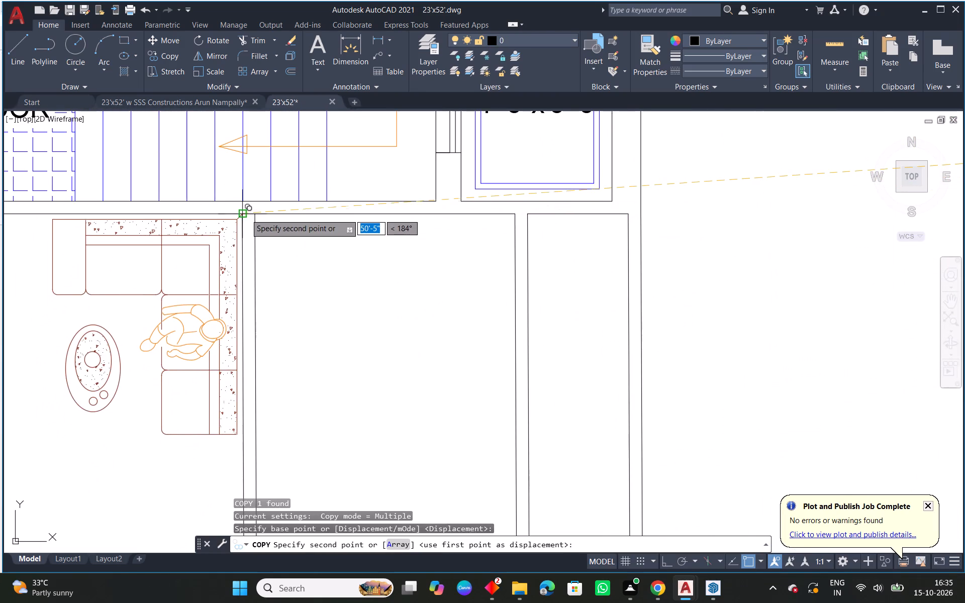
click(241, 216)
key(Escape)
Draw a short vertical door jamb line across the wall below the corridor, near the new hall's left end.
scroll(353, 269, down, 3)
middle_drag(407, 340, 480, 316)
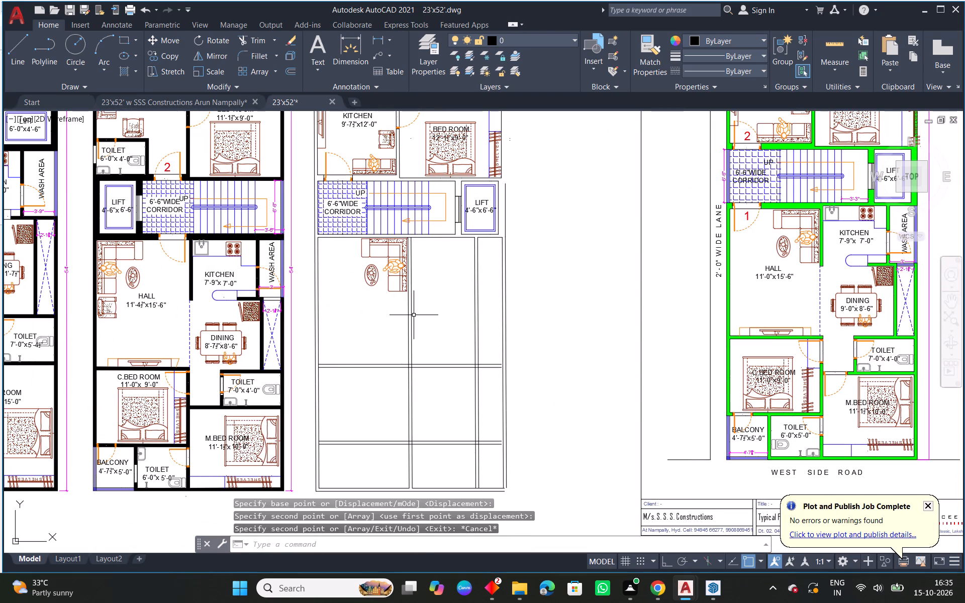
text(L)
key(space)
scroll(325, 235, up, 3)
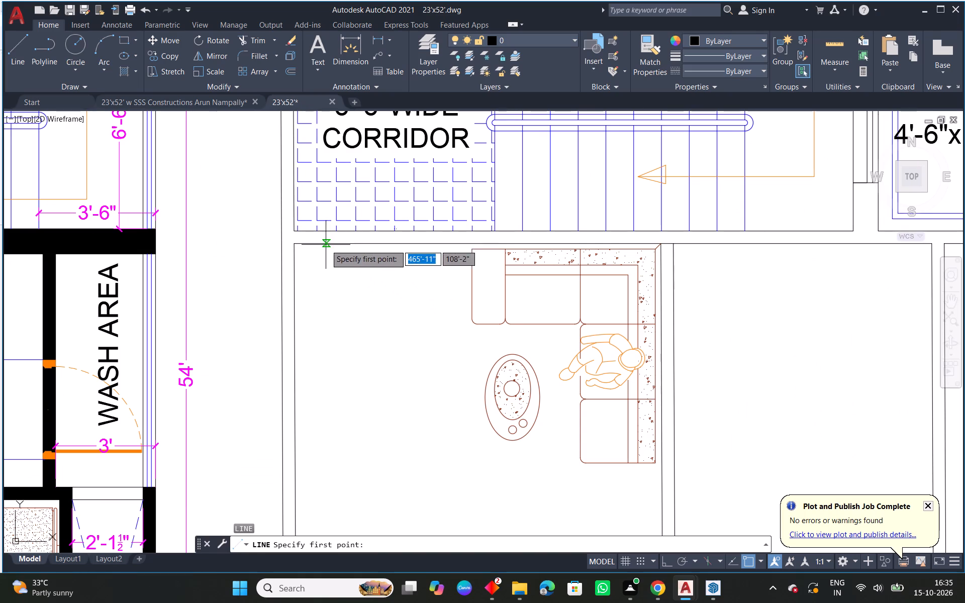
click(326, 245)
click(326, 233)
key(Escape)
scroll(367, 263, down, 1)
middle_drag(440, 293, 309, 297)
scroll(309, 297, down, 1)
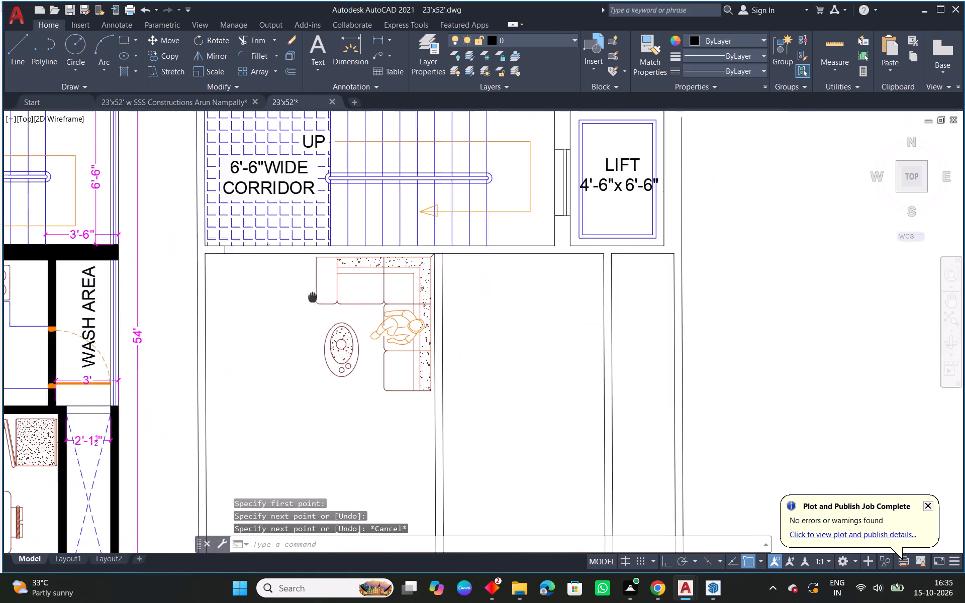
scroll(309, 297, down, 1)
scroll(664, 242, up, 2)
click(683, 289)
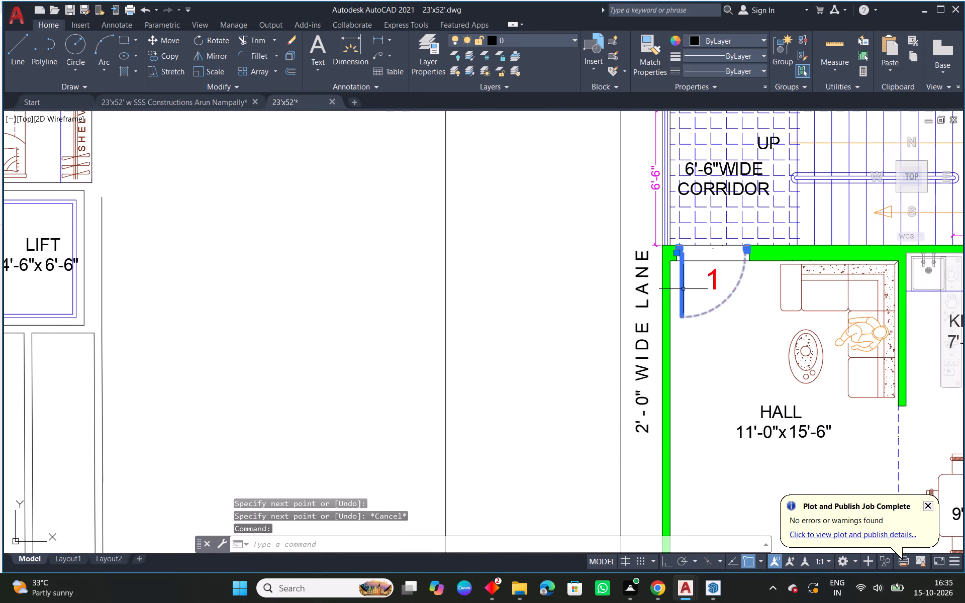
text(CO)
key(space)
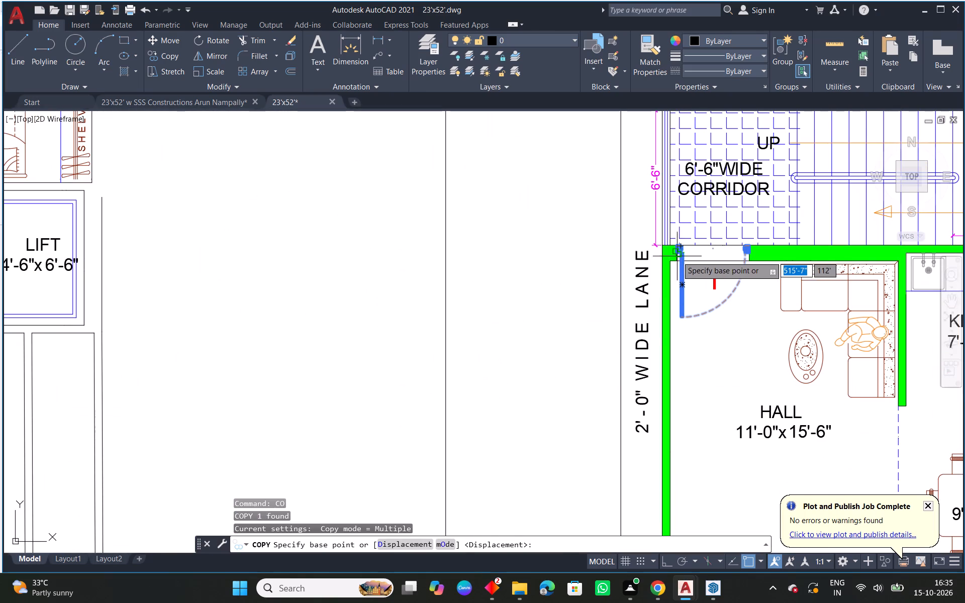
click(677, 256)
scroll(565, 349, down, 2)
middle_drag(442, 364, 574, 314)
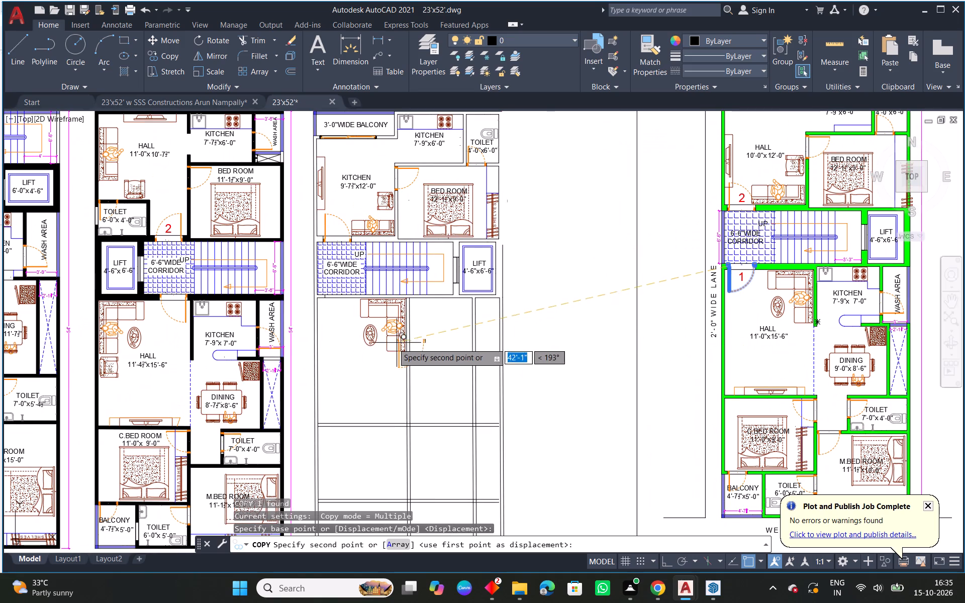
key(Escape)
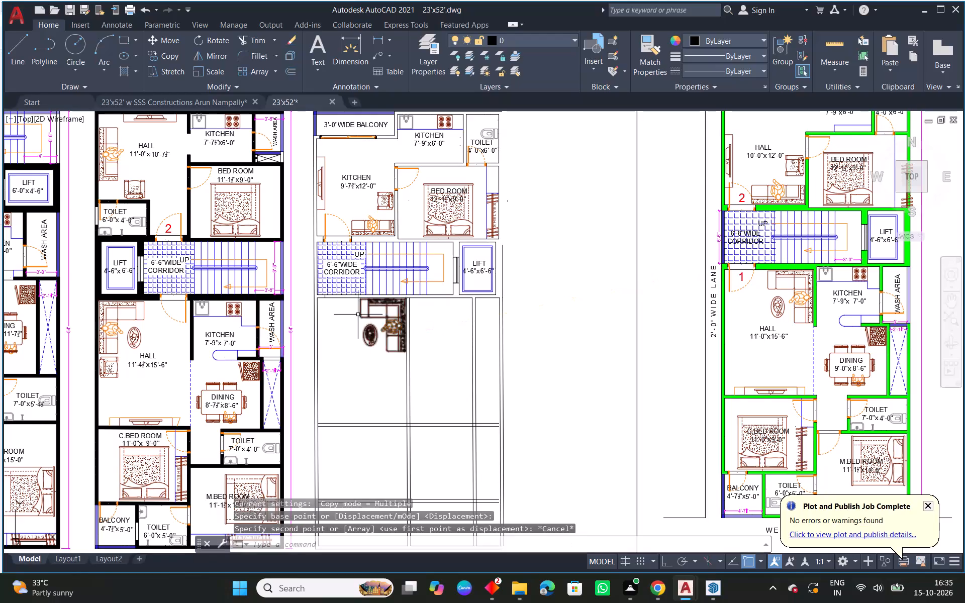
Offset the corridor's lower boundary line 9" down into the new hall.
scroll(357, 311, up, 2)
text(O 9")
key(Return)
click(374, 283)
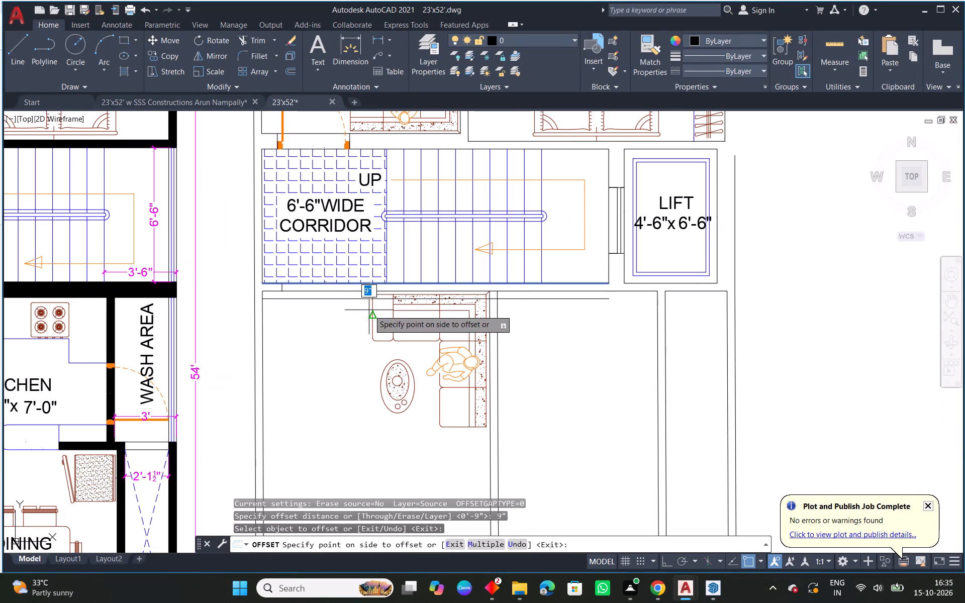
click(369, 310)
key(Escape)
Extend the short door jamb line down to the new hall wall line.
scroll(284, 295, up, 2)
middle_drag(305, 298, 377, 291)
text(EX)
key(space)
drag(353, 269, 341, 270)
key(Escape)
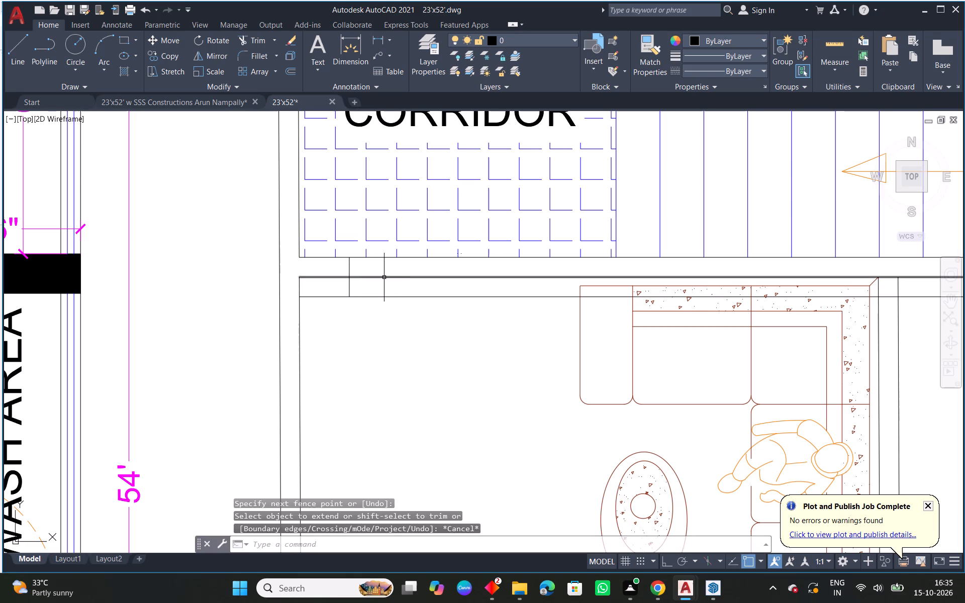
Trim the old wall line left of the door jamb and the left wall stub above the new hall wall line.
key(t)
key(r)
key(space)
key(space)
click(325, 278)
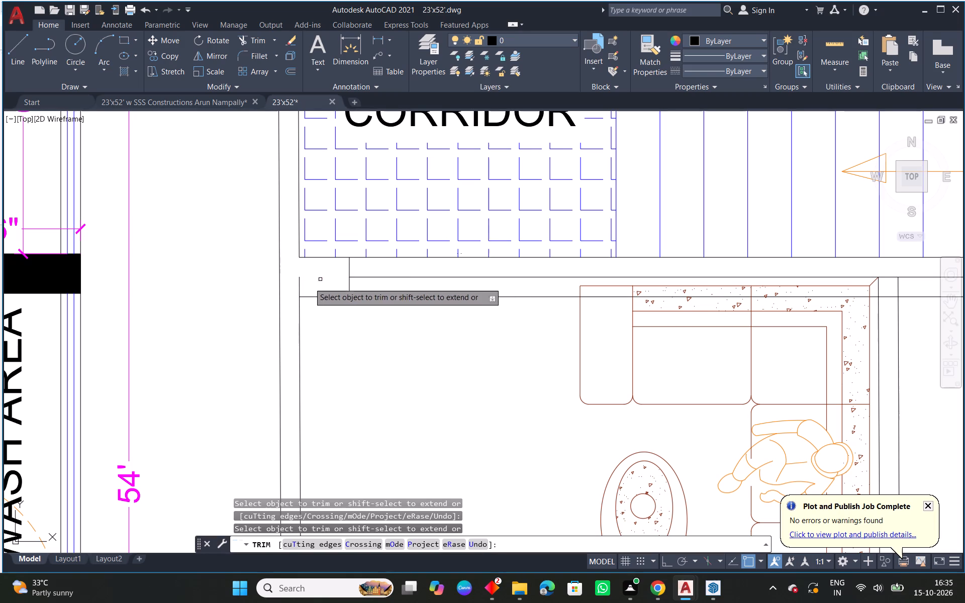
click(298, 289)
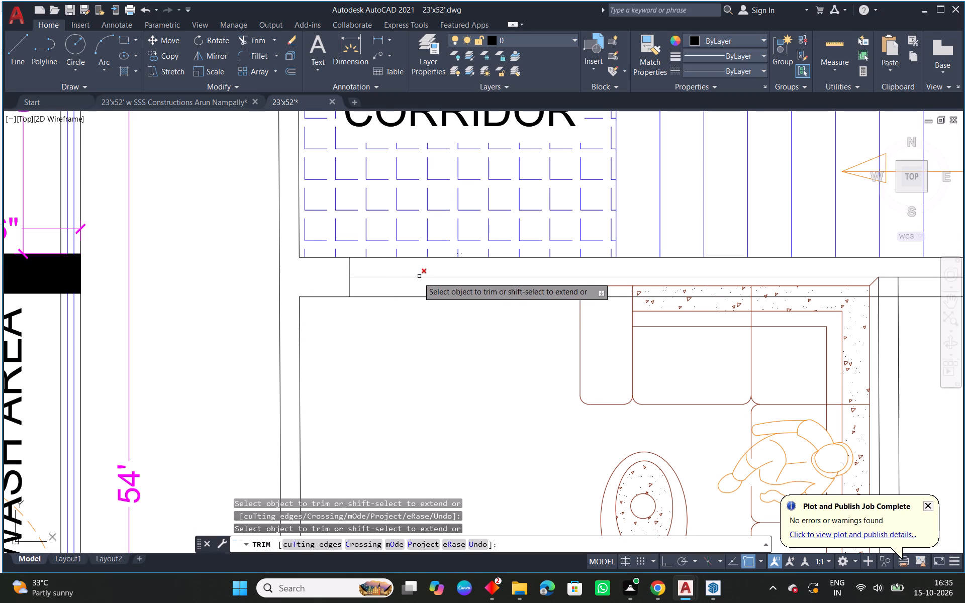
key(Escape)
Fillet the new hall wall line with the hall-side line of the hall-kitchen partition to form a corner.
middle_drag(463, 297, 295, 271)
scroll(295, 271, down, 2)
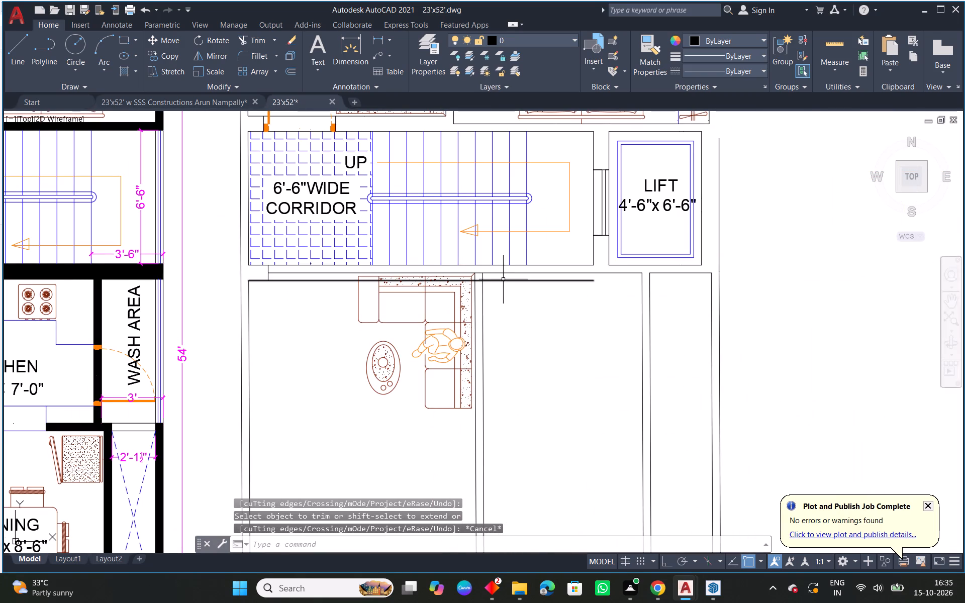
middle_drag(502, 279, 367, 315)
scroll(367, 315, down, 1)
middle_drag(339, 317, 216, 309)
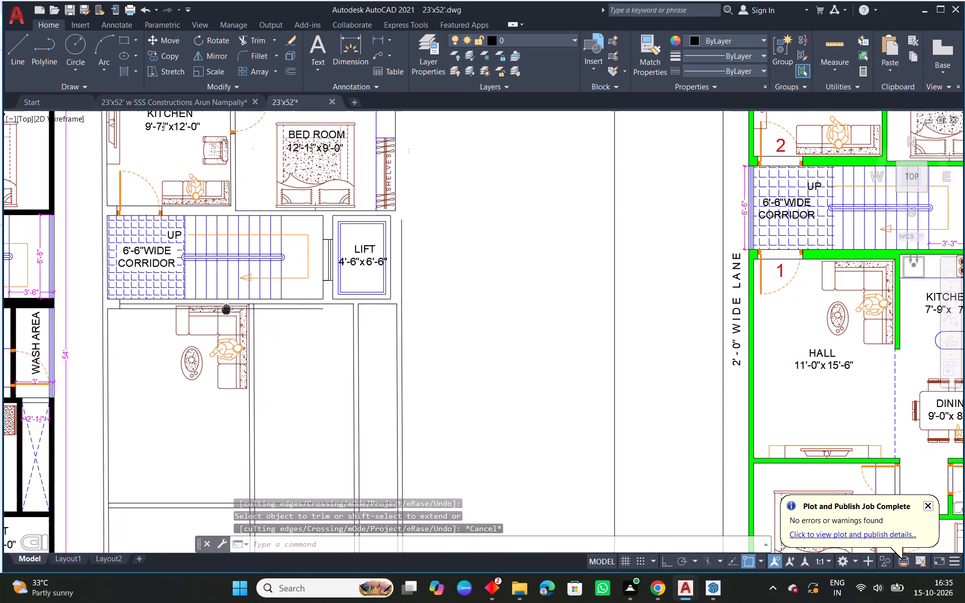
middle_drag(216, 309, 367, 284)
scroll(382, 283, up, 2)
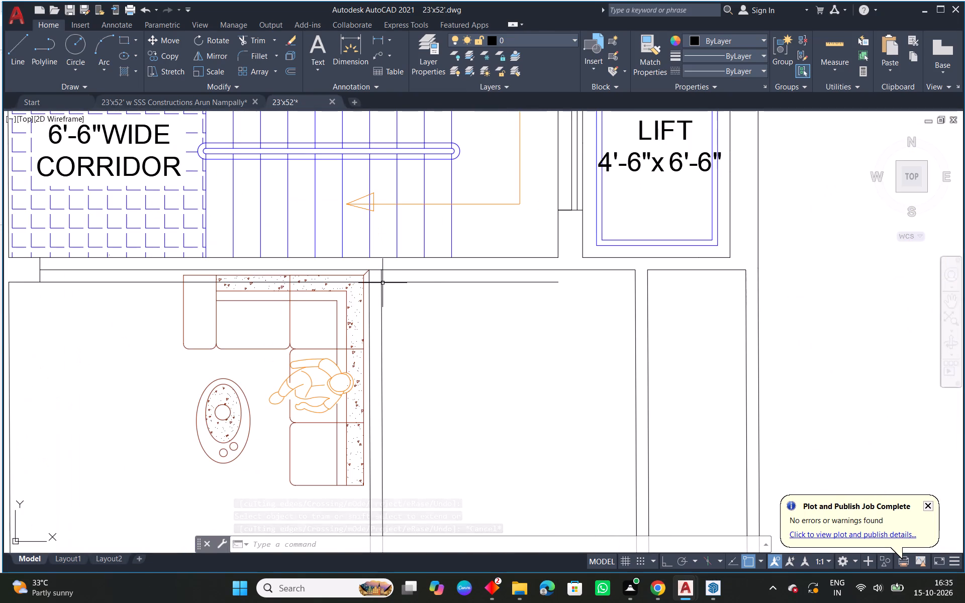
key(d)
key(Escape)
text(F)
key(space)
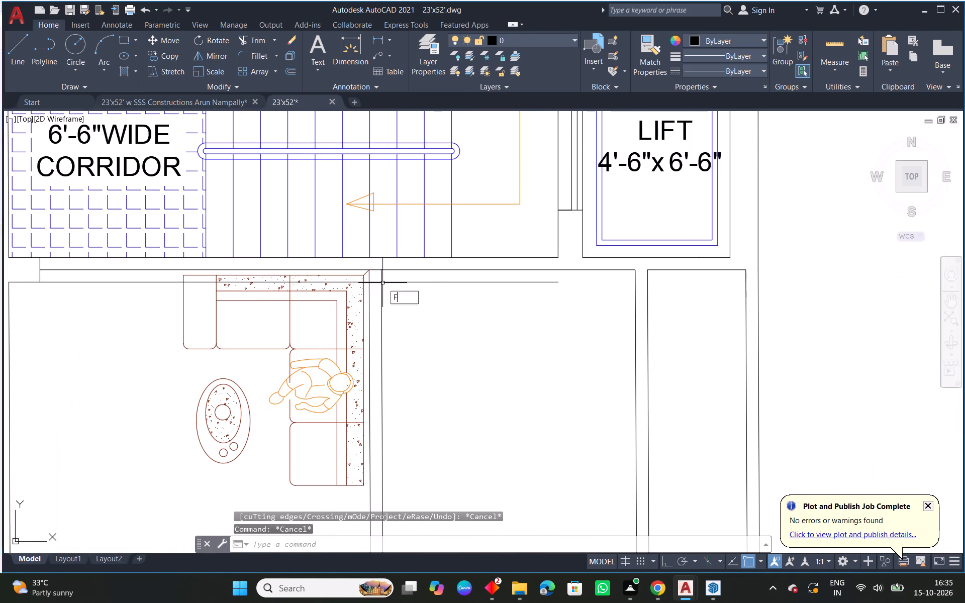
scroll(374, 286, up, 2)
click(352, 277)
click(358, 288)
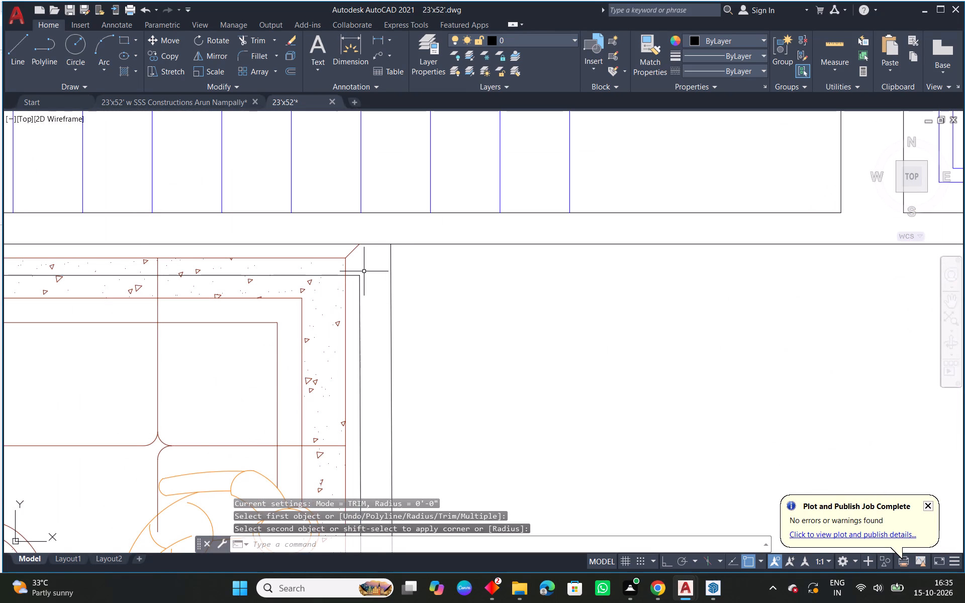
key(Escape)
Trim the old wall line between the hall-kitchen partition lines and erase its remaining piece above the hall.
text(TR)
key(space)
click(372, 243)
scroll(389, 253, down, 3)
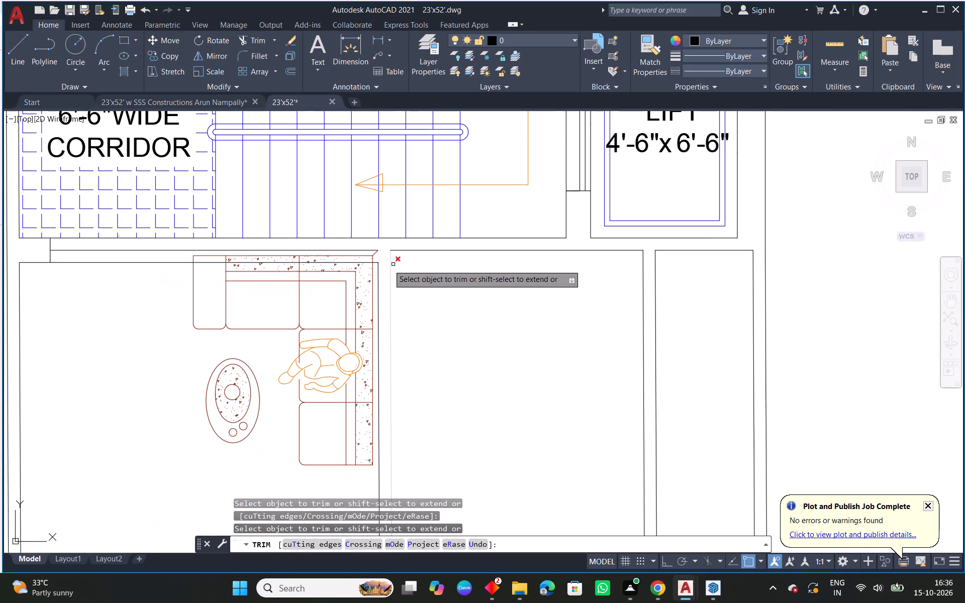
key(Escape)
click(287, 251)
key(Delete)
Copy the entrance door and its red unit number 1 from the green plan to the new hall's door jamb.
scroll(291, 251, down, 2)
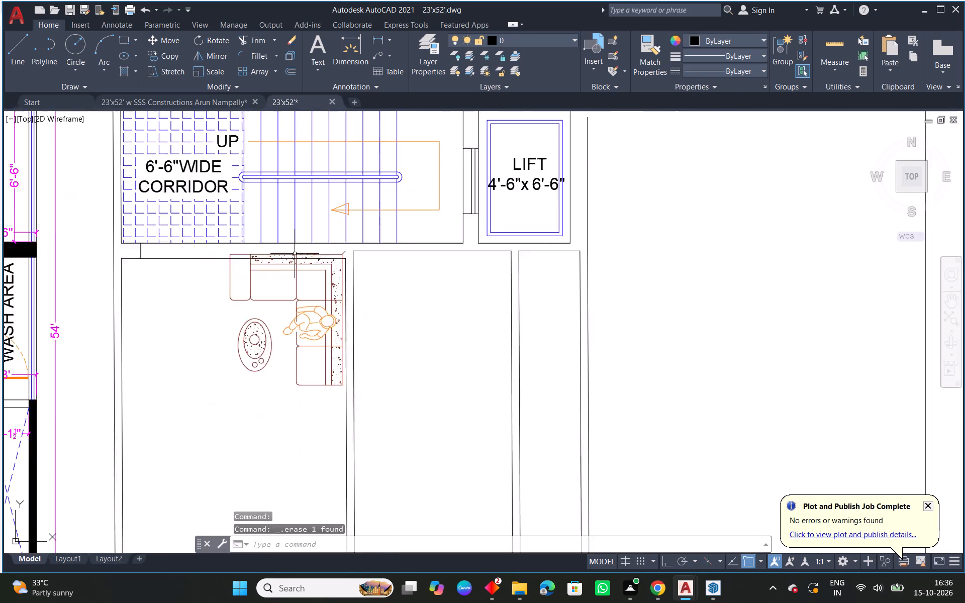
scroll(295, 254, down, 2)
scroll(526, 282, up, 2)
click(479, 279)
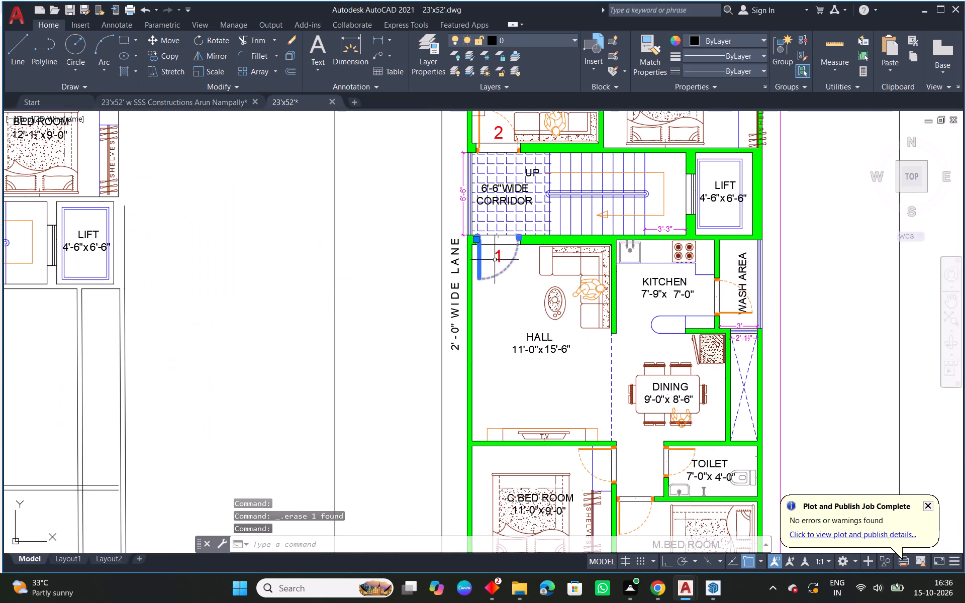
click(499, 257)
text(CO)
key(space)
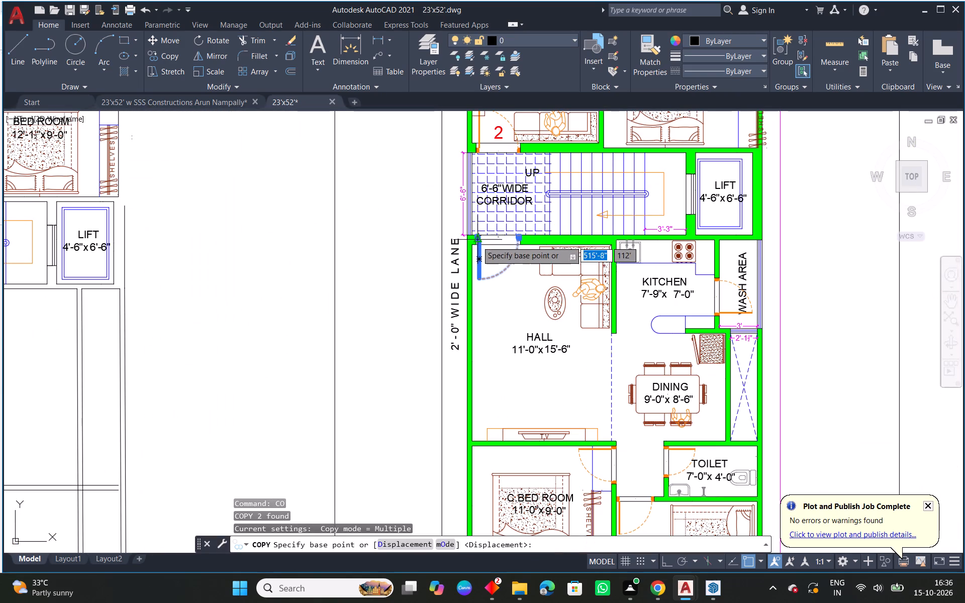
click(477, 241)
scroll(389, 336, down, 1)
middle_drag(365, 348, 777, 285)
scroll(458, 245, up, 2)
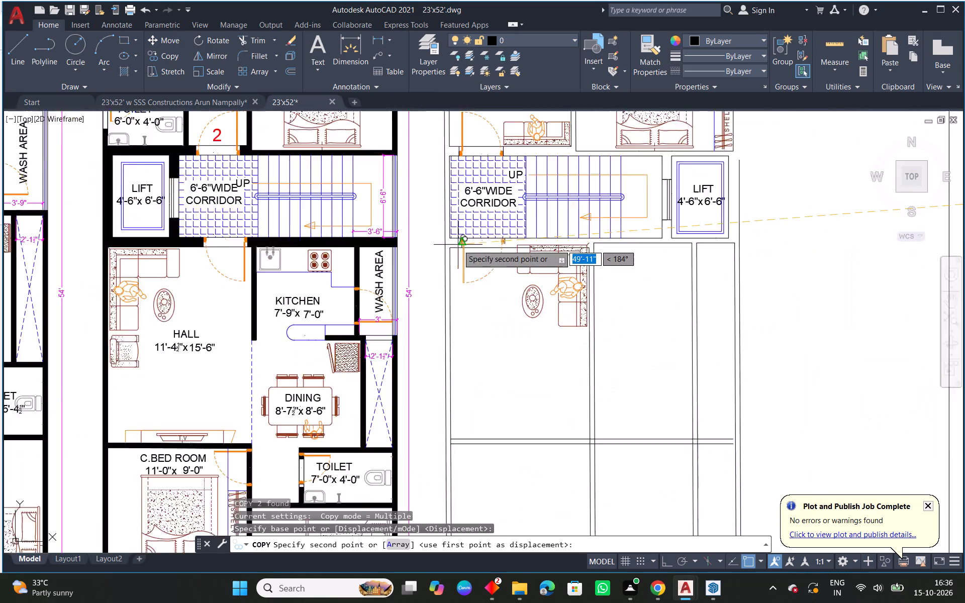
scroll(458, 245, up, 3)
click(463, 229)
key(Escape)
Draw the second door jamb line across the wall at the right side of the copied entrance door.
scroll(508, 237, down, 2)
middle_drag(636, 267, 570, 276)
scroll(553, 229, up, 2)
text(L)
key(space)
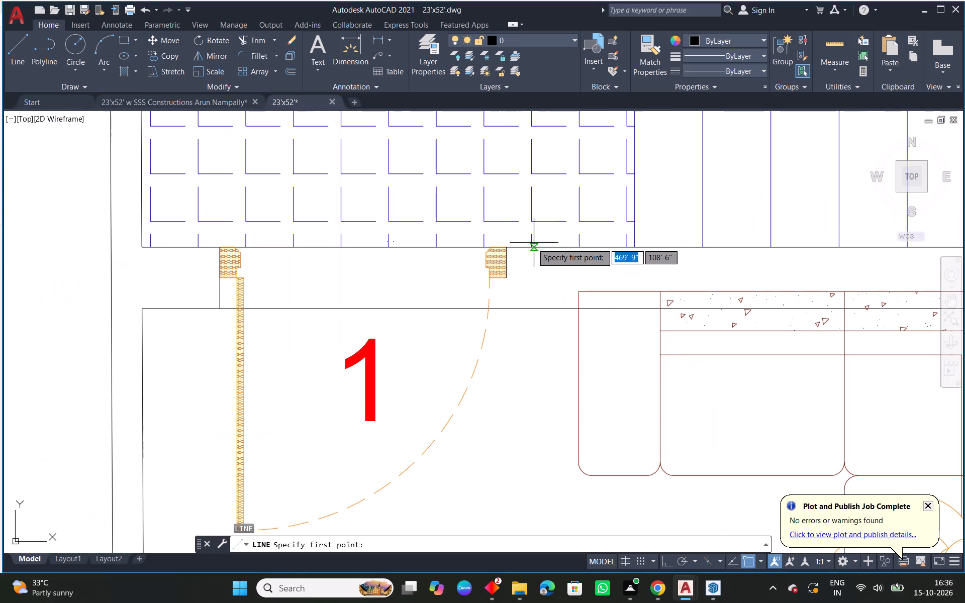
click(509, 249)
click(506, 312)
key(Escape)
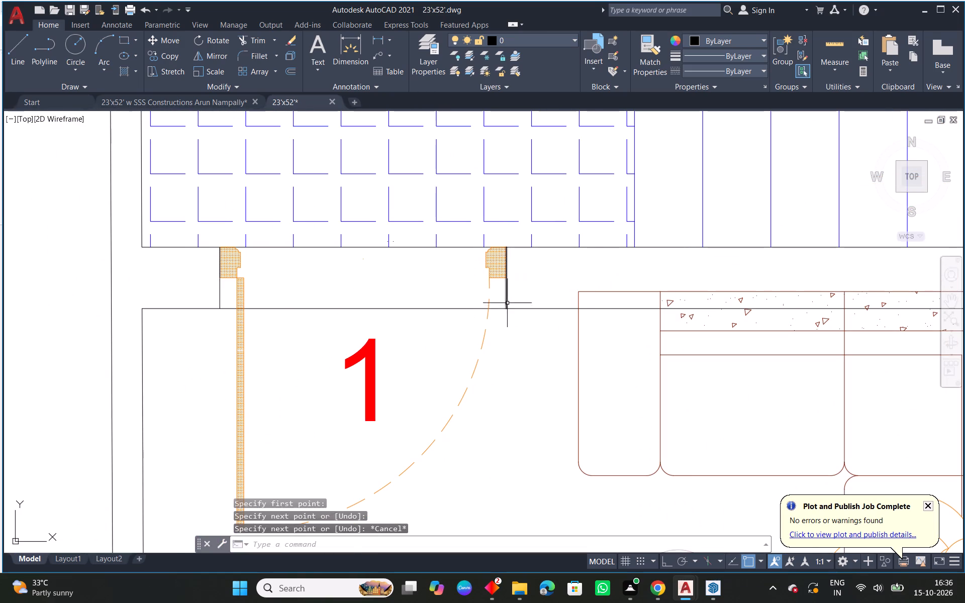
Move the sofa set down to the new hall's upper-right inner wall corner.
scroll(507, 303, down, 3)
scroll(480, 341, up, 1)
middle_drag(520, 342, 440, 258)
scroll(440, 258, down, 2)
scroll(512, 234, up, 2)
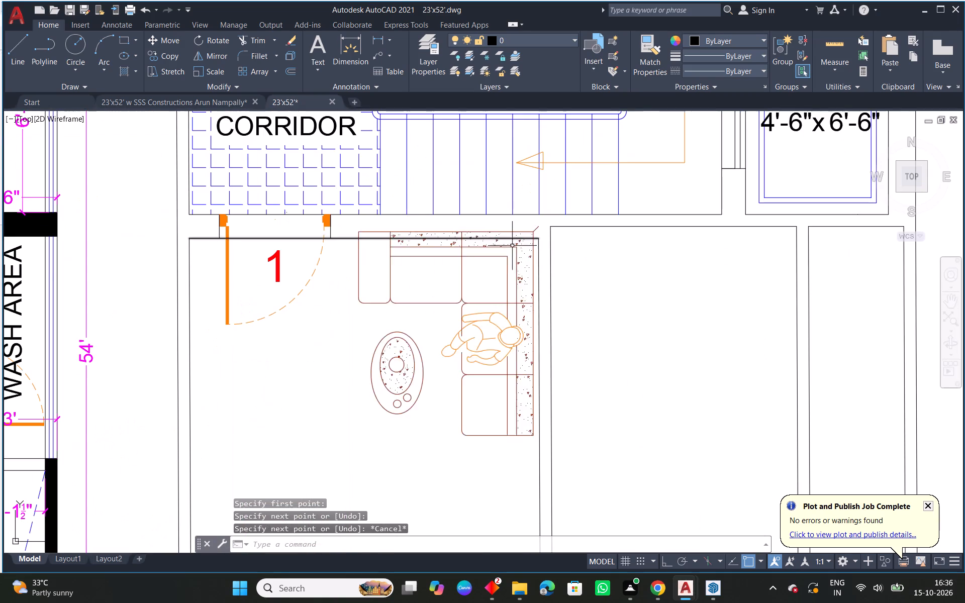
click(513, 251)
click(512, 259)
drag(513, 253, 509, 259)
click(502, 263)
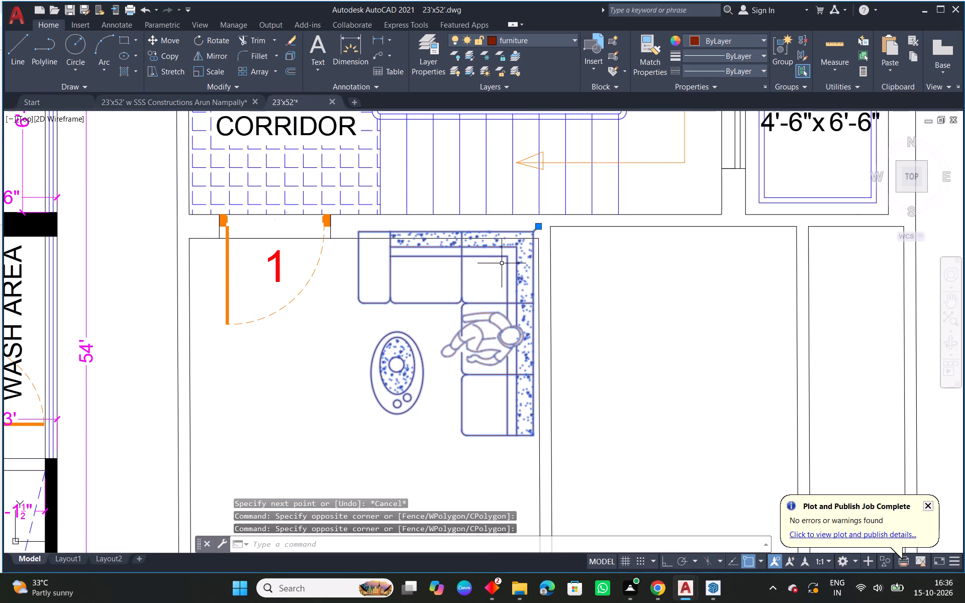
click(538, 226)
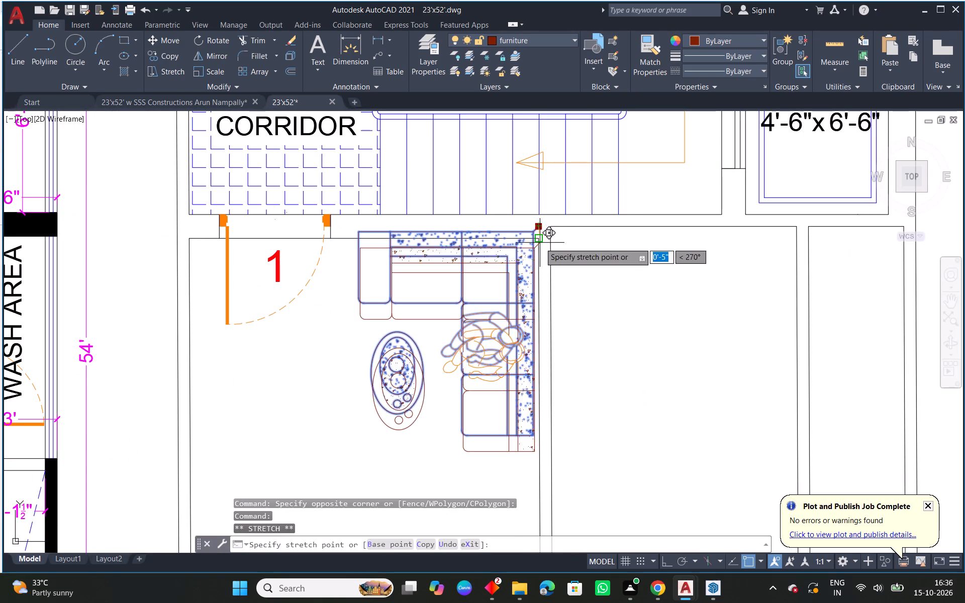
click(540, 243)
key(Escape)
Copy the HALL label with its width and length dimension texts from the green plan into the new hall.
scroll(560, 297, down, 3)
middle_drag(618, 390, 521, 309)
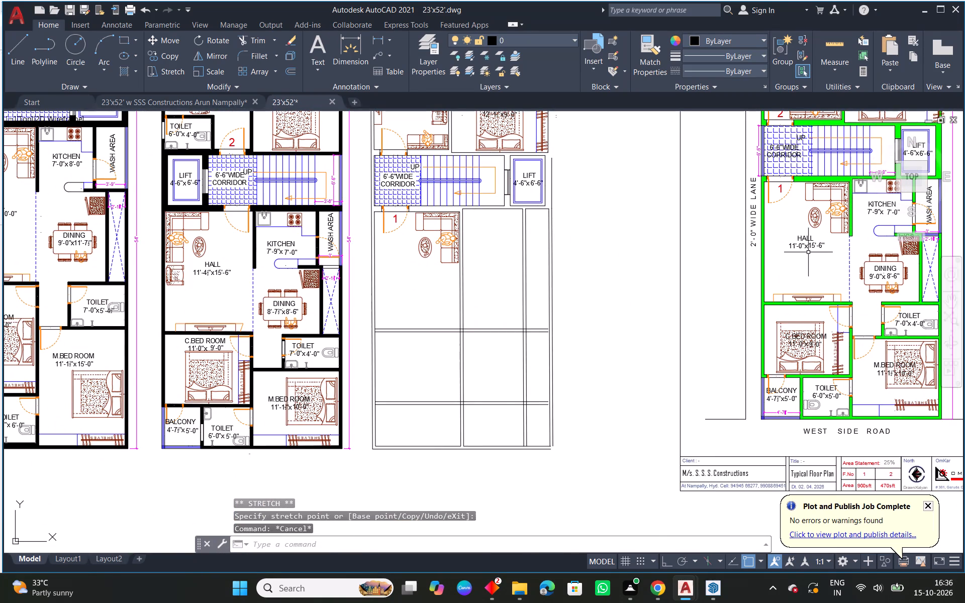
click(808, 252)
click(799, 238)
click(815, 246)
text(CO)
key(space)
text(CO)
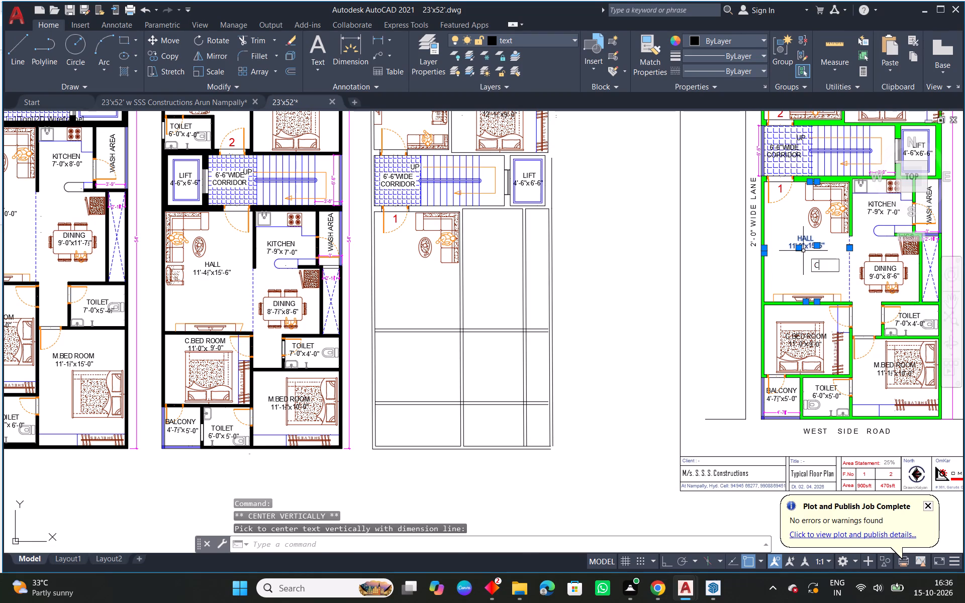
key(space)
click(808, 243)
scroll(403, 276, up, 3)
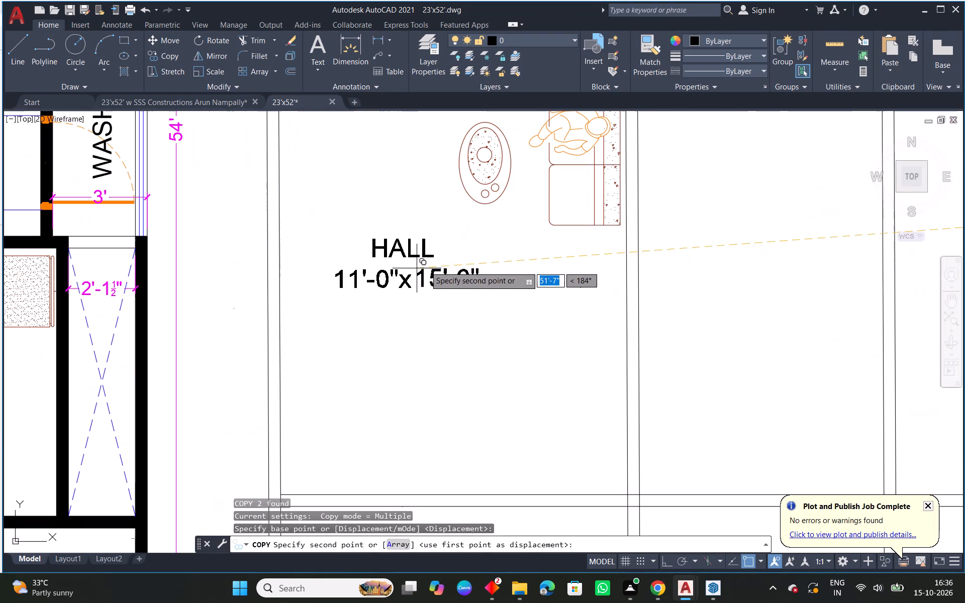
click(451, 250)
key(Escape)
Stretch the ends of the new hall's copied width dimension to the inner faces of its two side walls.
click(423, 265)
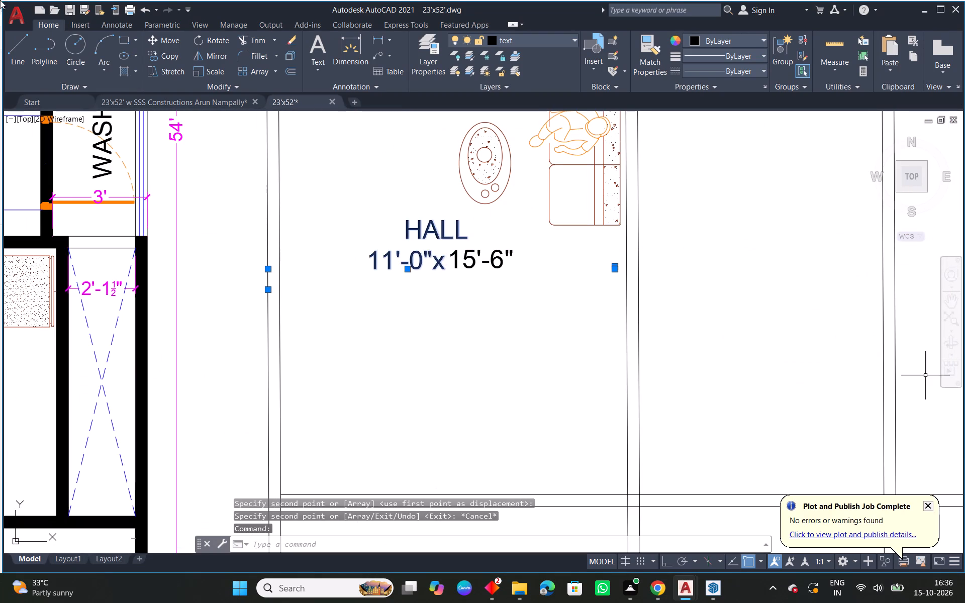
click(265, 268)
click(276, 269)
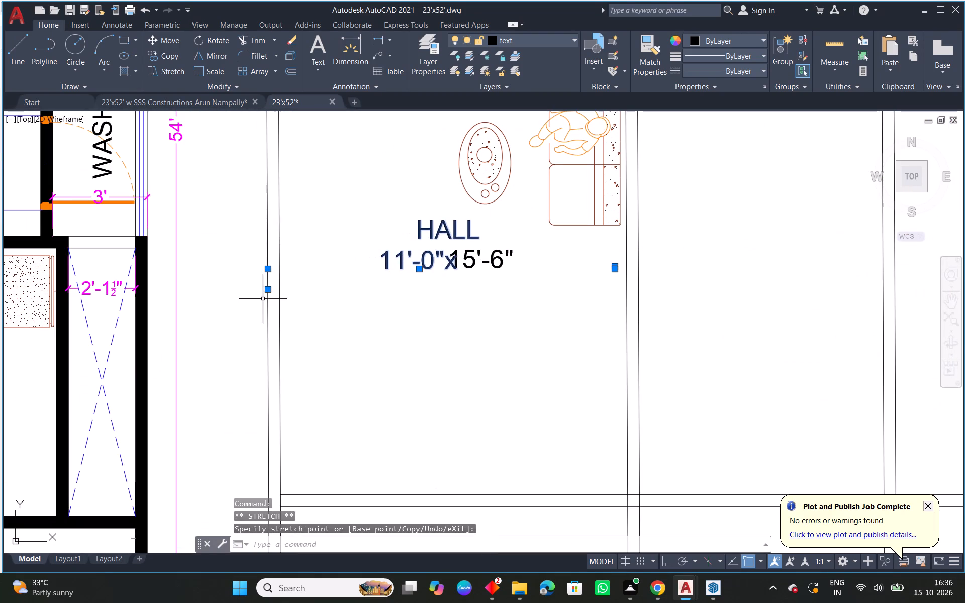
click(267, 290)
click(276, 287)
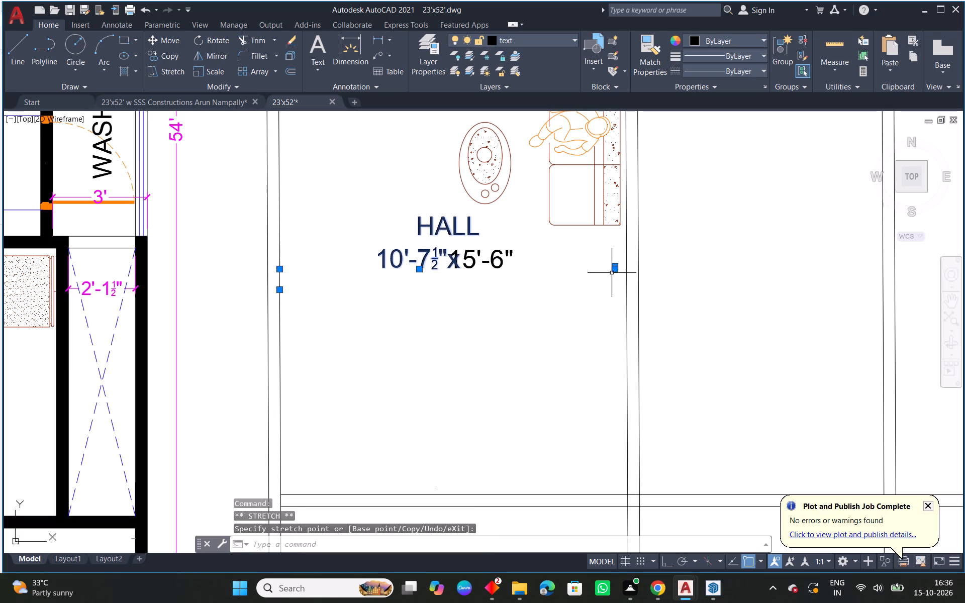
click(614, 270)
click(626, 284)
click(615, 266)
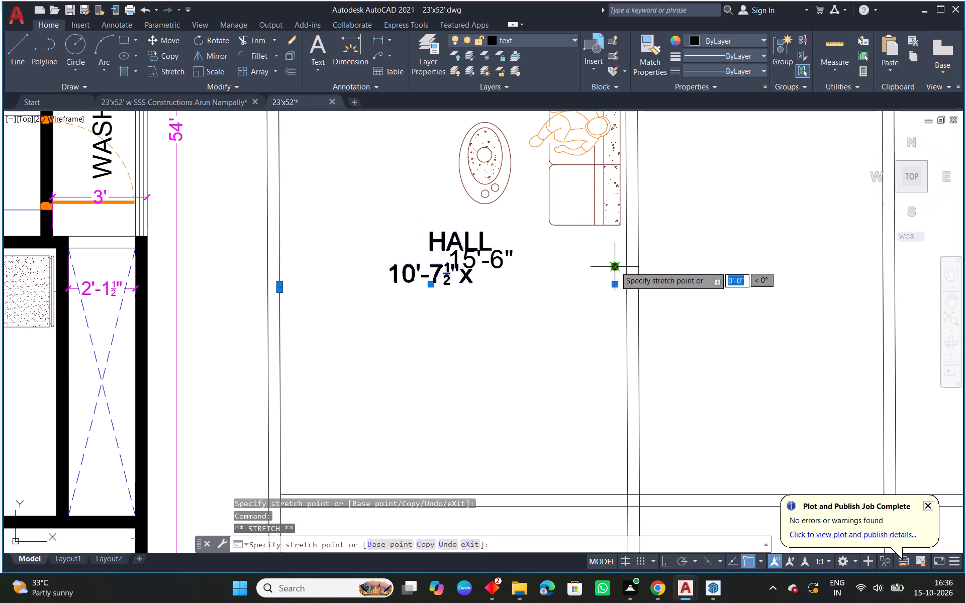
click(627, 278)
key(Escape)
Stretch the new hall's copied length dimension between the inner faces of its top and bottom walls, moving its text beside the width.
click(493, 262)
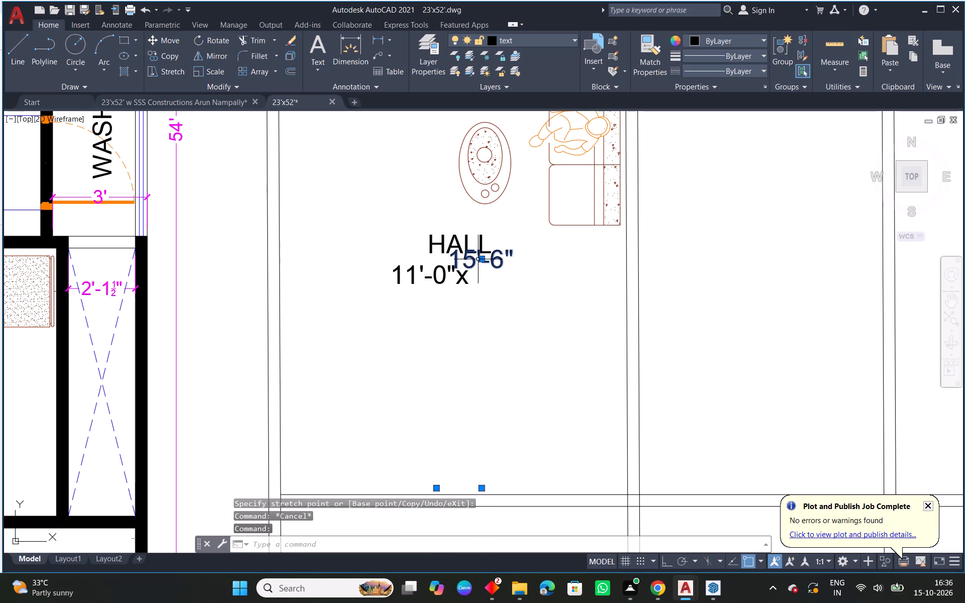
click(484, 259)
click(502, 276)
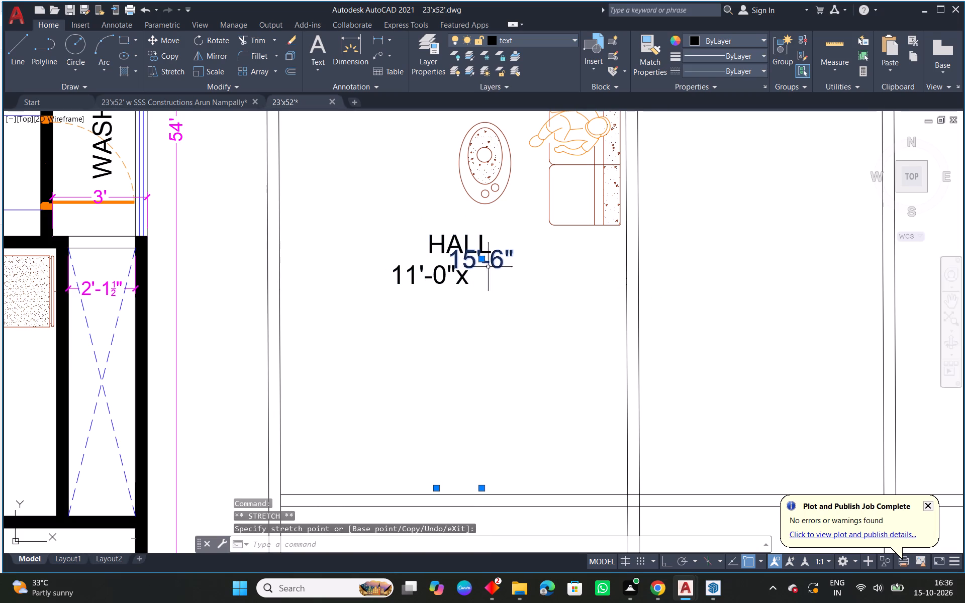
click(478, 258)
drag(485, 262, 486, 268)
click(482, 260)
click(480, 259)
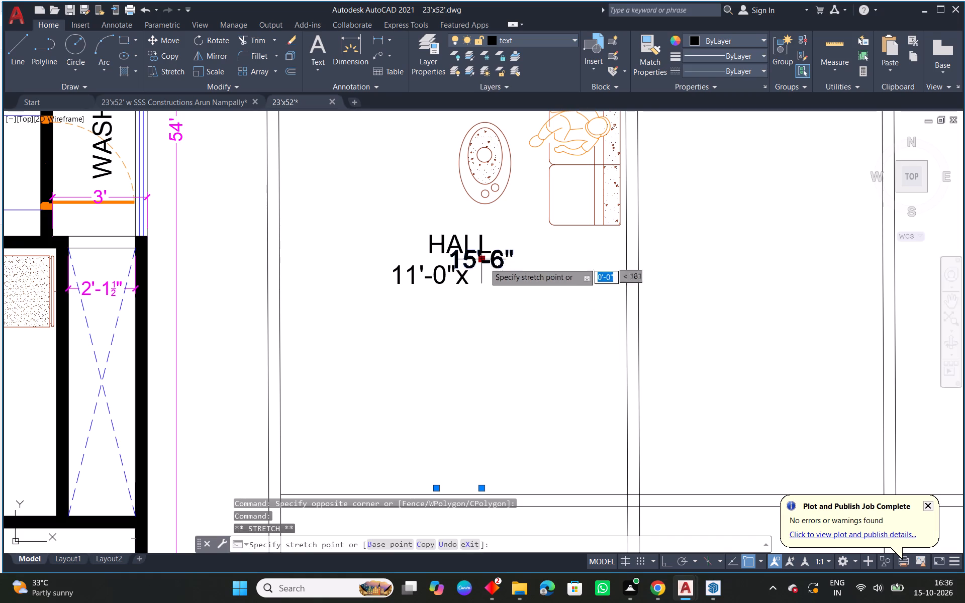
click(508, 274)
click(435, 489)
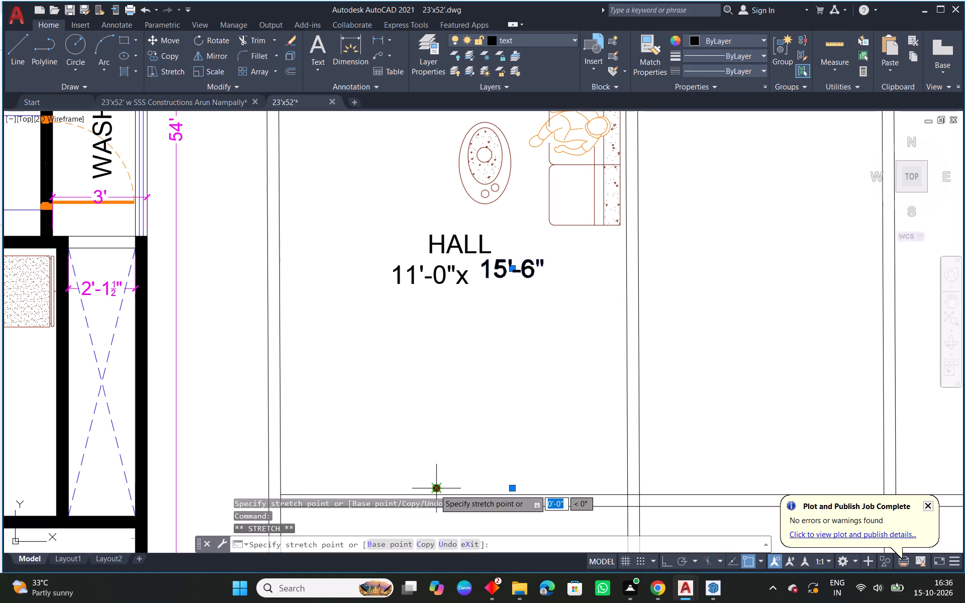
click(447, 492)
scroll(518, 361, down, 2)
middle_drag(527, 330, 520, 386)
scroll(492, 278, up, 3)
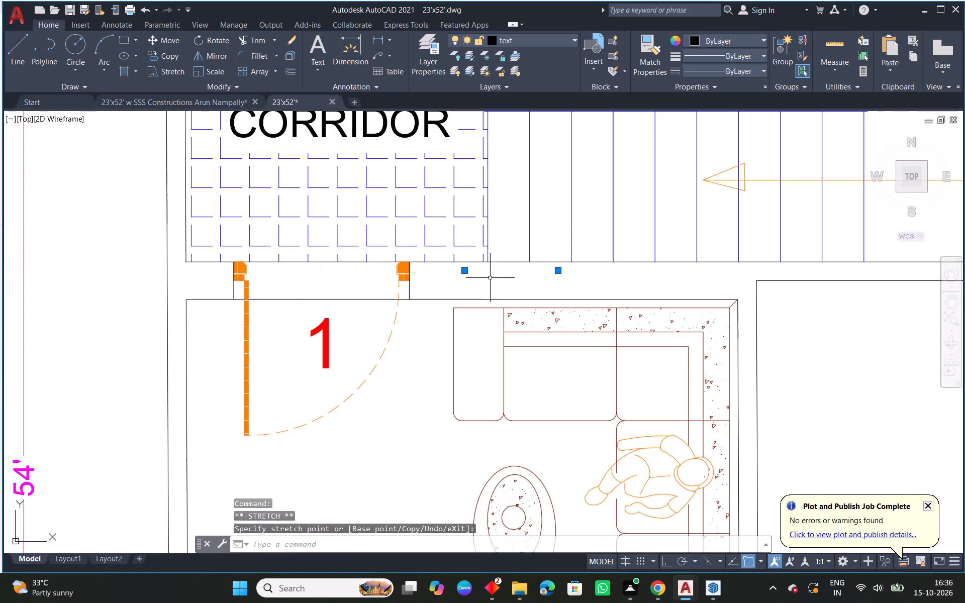
click(468, 271)
click(481, 303)
click(560, 270)
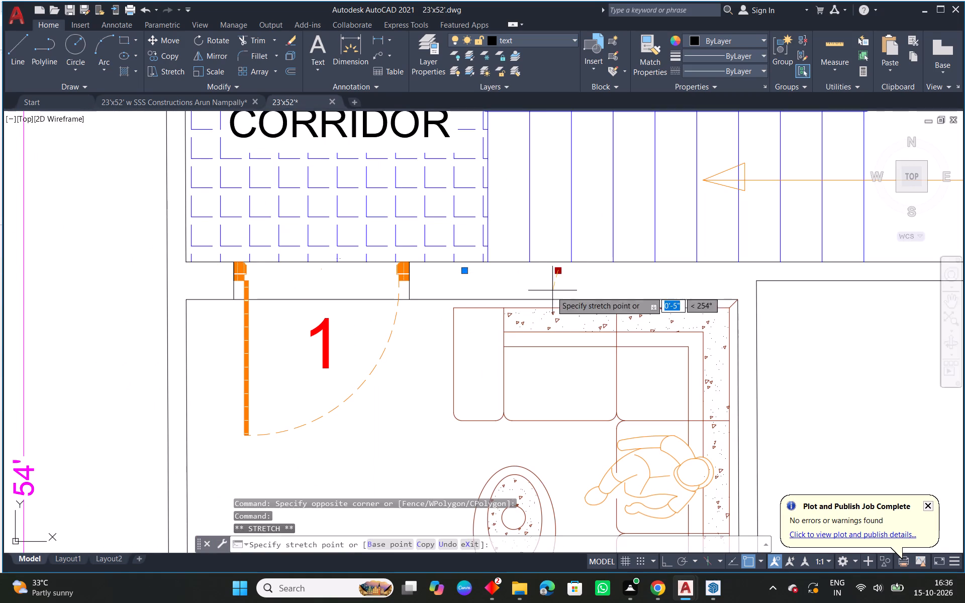
click(547, 298)
click(466, 273)
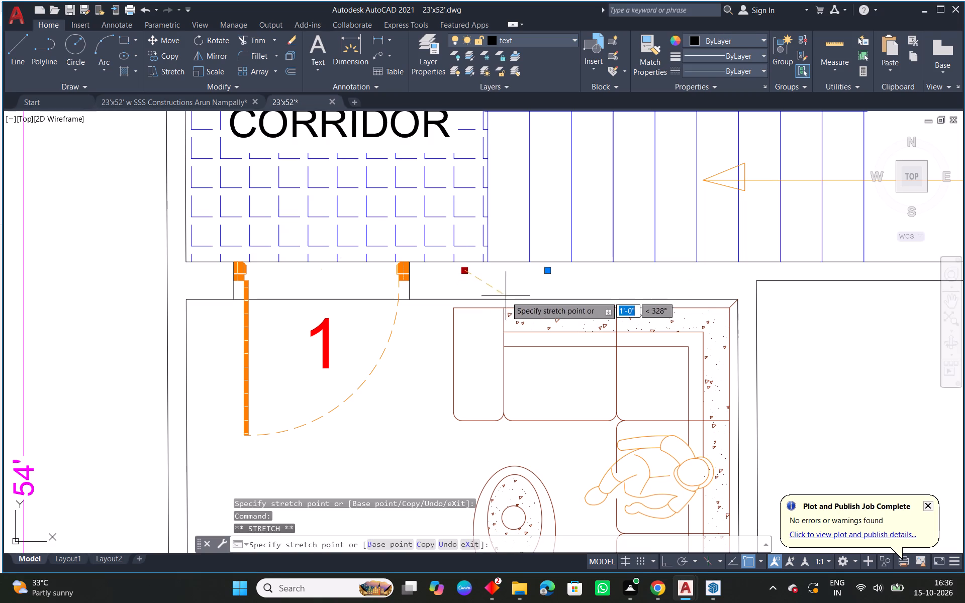
click(508, 298)
Realign the HALL label so its width and length texts sit side by side on one line.
scroll(550, 301, down, 3)
middle_drag(587, 395, 573, 294)
scroll(526, 305, up, 3)
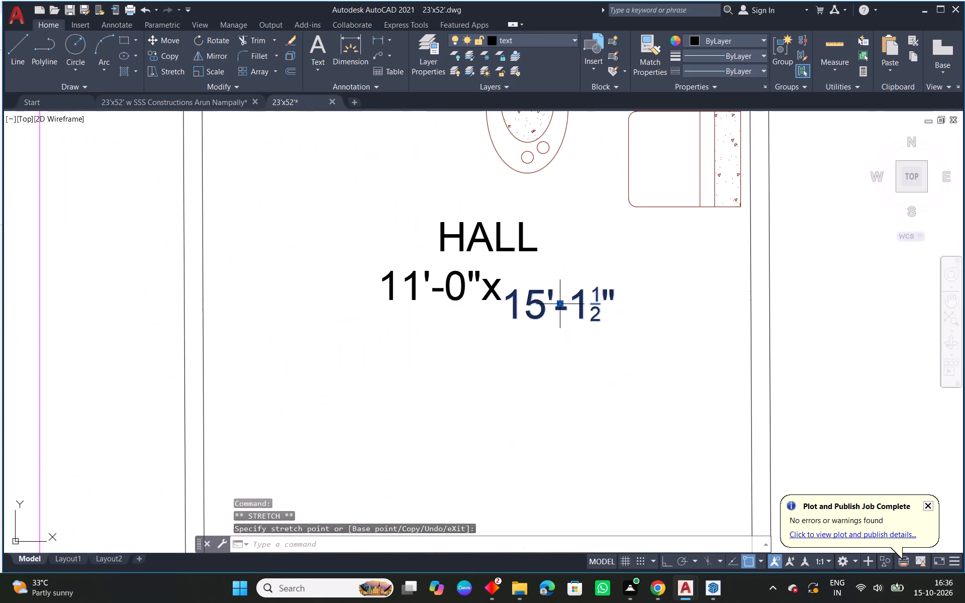
click(566, 304)
drag(555, 304, 561, 304)
click(558, 305)
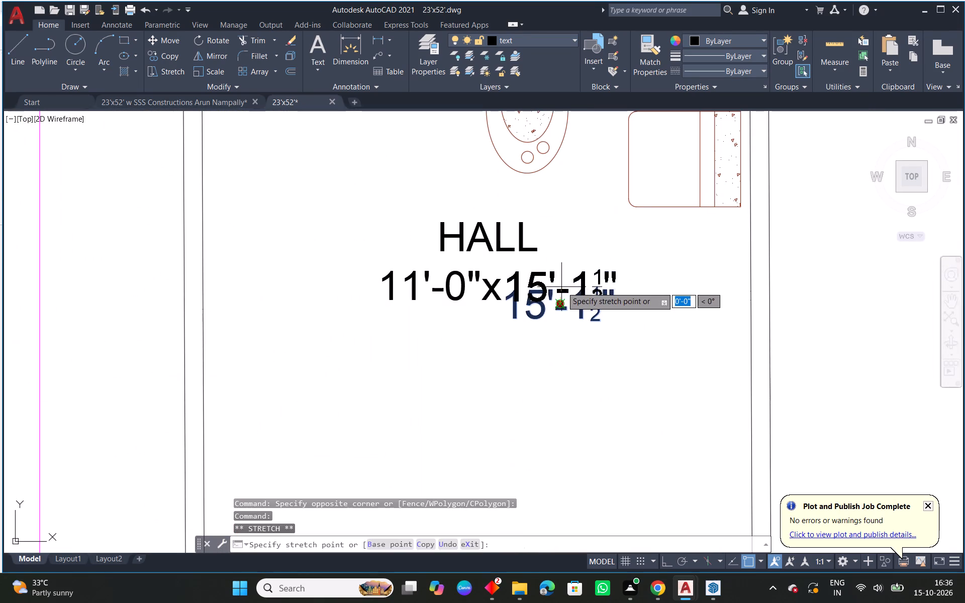
click(564, 287)
key(Escape)
click(462, 298)
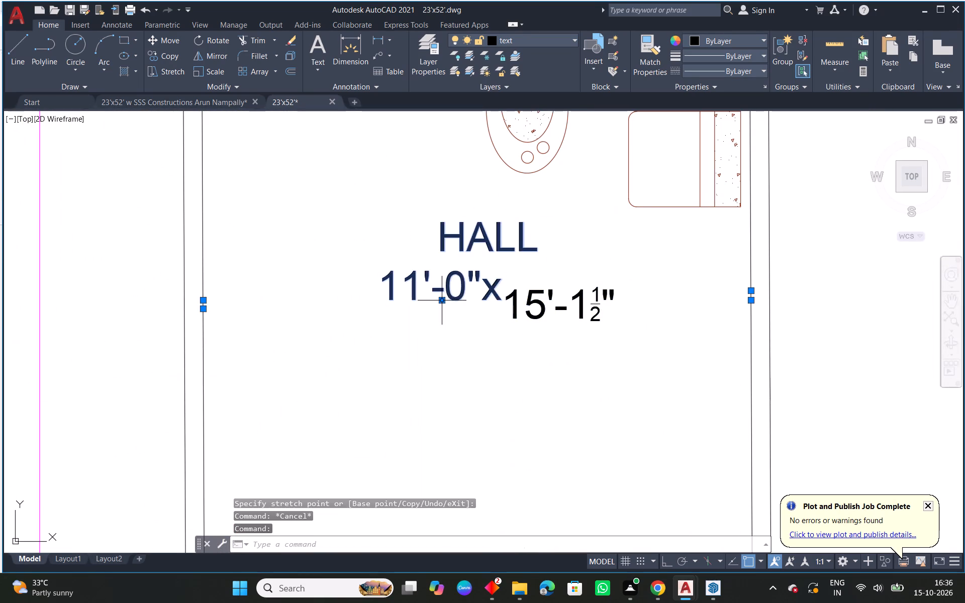
click(438, 301)
click(441, 301)
click(441, 300)
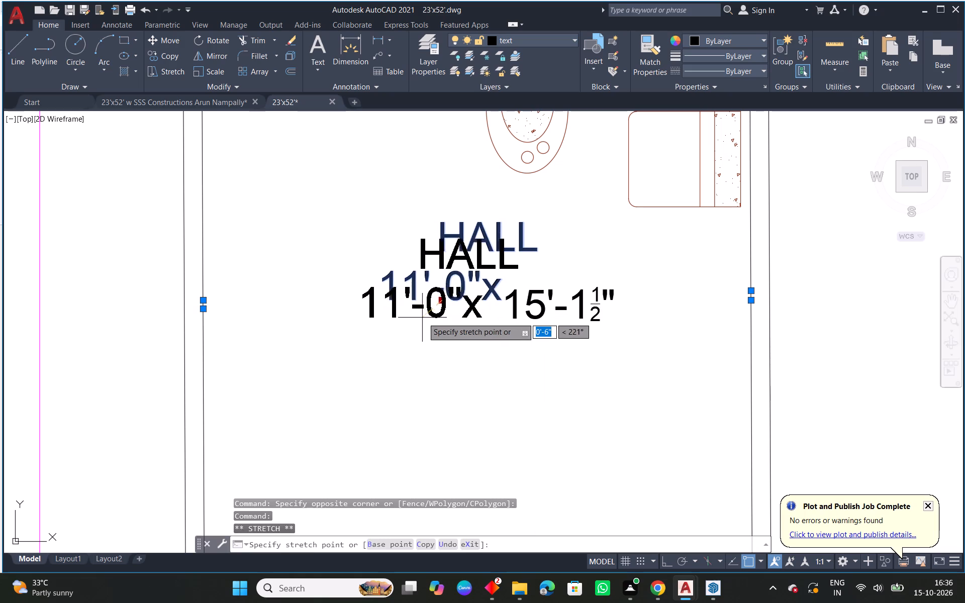
click(435, 319)
key(Escape)
Copy the TV unit from the green plan's hall onto the new hall's bottom wall.
scroll(502, 344, down, 2)
scroll(534, 369, down, 1)
middle_drag(623, 401, 483, 351)
scroll(460, 347, down, 1)
scroll(853, 323, up, 1)
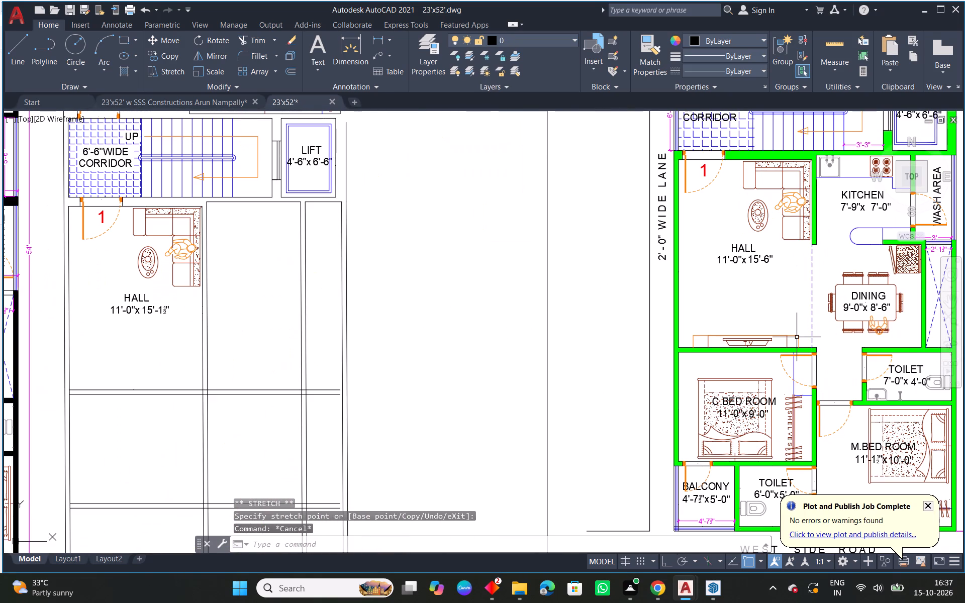
drag(773, 326, 760, 334)
click(713, 340)
text(CO)
key(space)
click(800, 348)
middle_drag(501, 325, 815, 295)
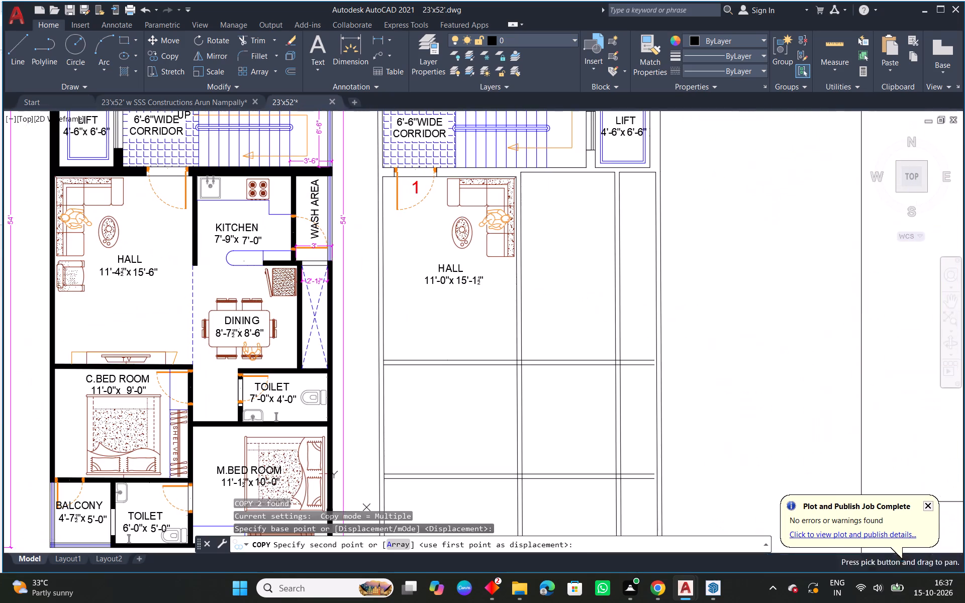
scroll(475, 344, up, 1)
click(516, 369)
key(Escape)
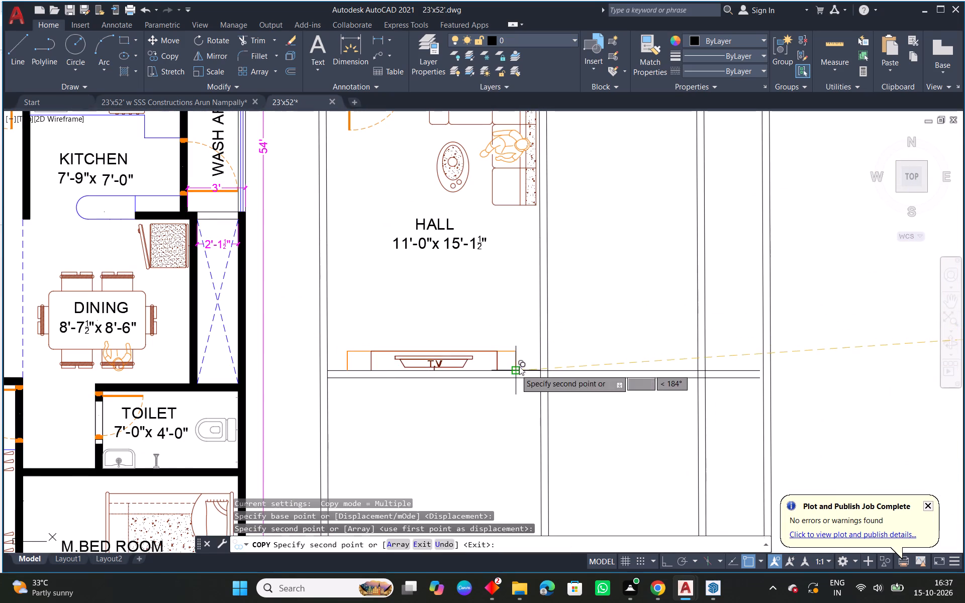
Offset the top wall line of the middle bay beside the new hall 7' downward.
scroll(540, 355, down, 2)
middle_drag(625, 366, 519, 292)
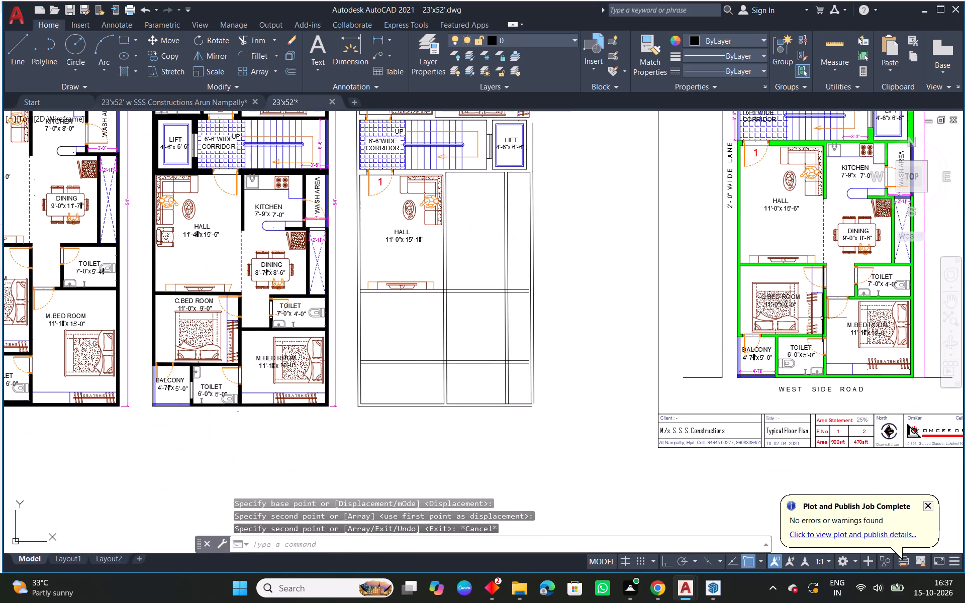
middle_drag(816, 320, 713, 305)
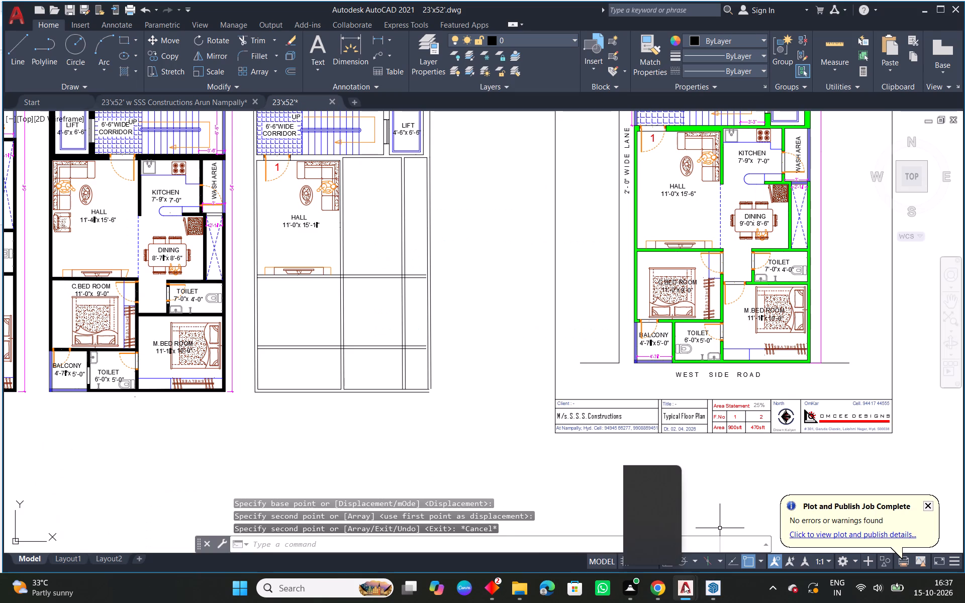
middle_drag(421, 306, 488, 331)
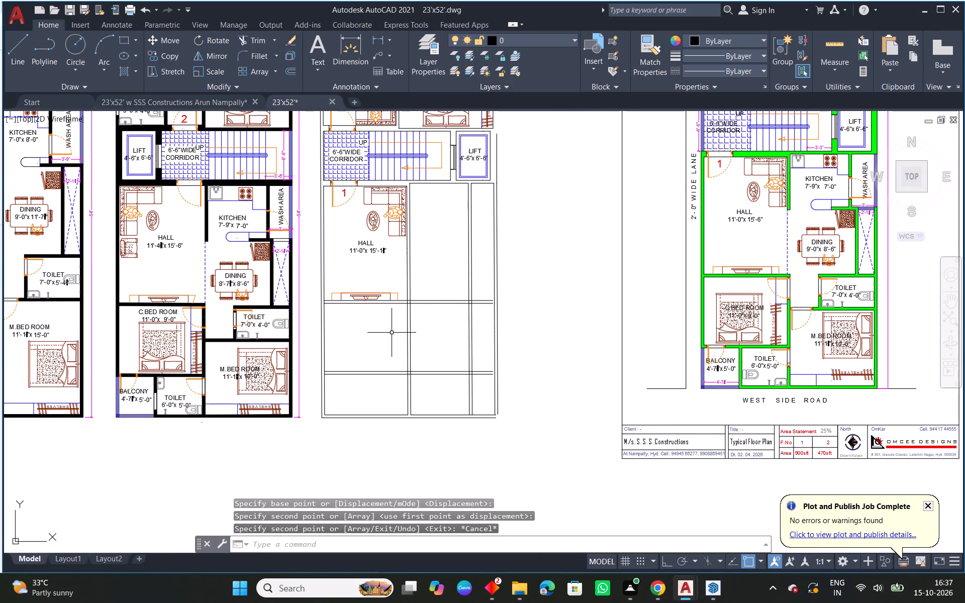
scroll(436, 318, up, 1)
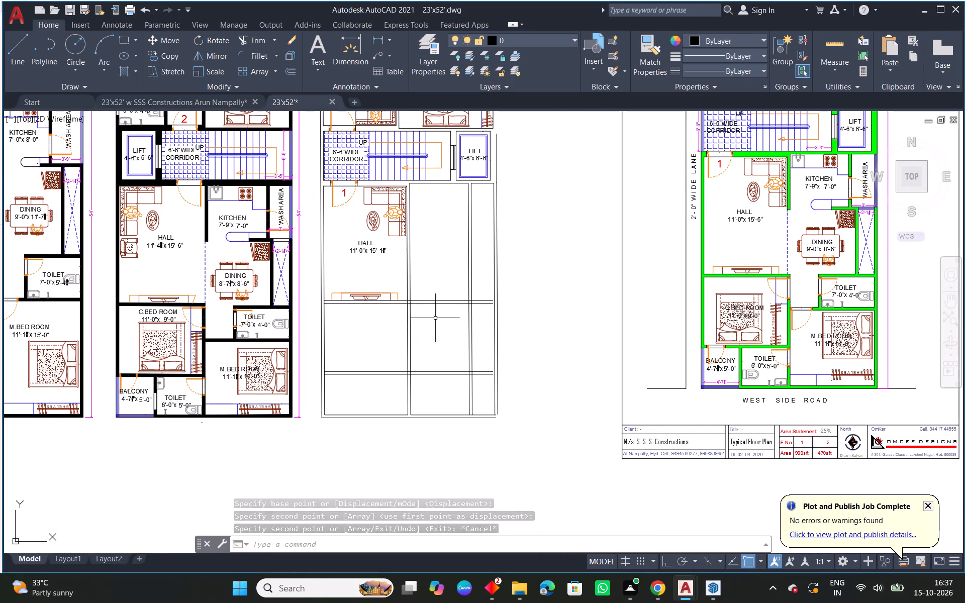
scroll(436, 318, down, 1)
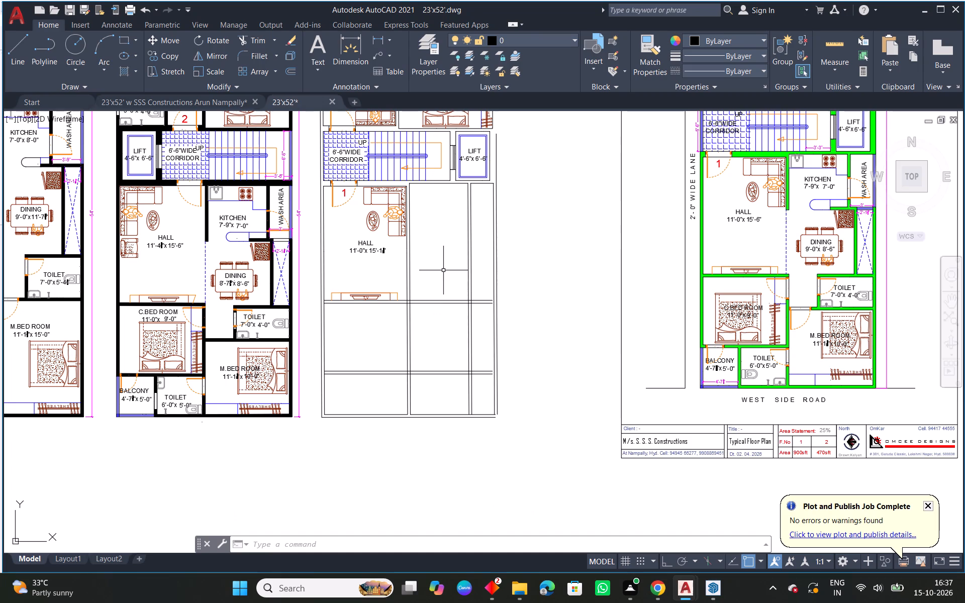
middle_drag(443, 270, 433, 307)
text(O 7'')
key(BackSpace)
key(Return)
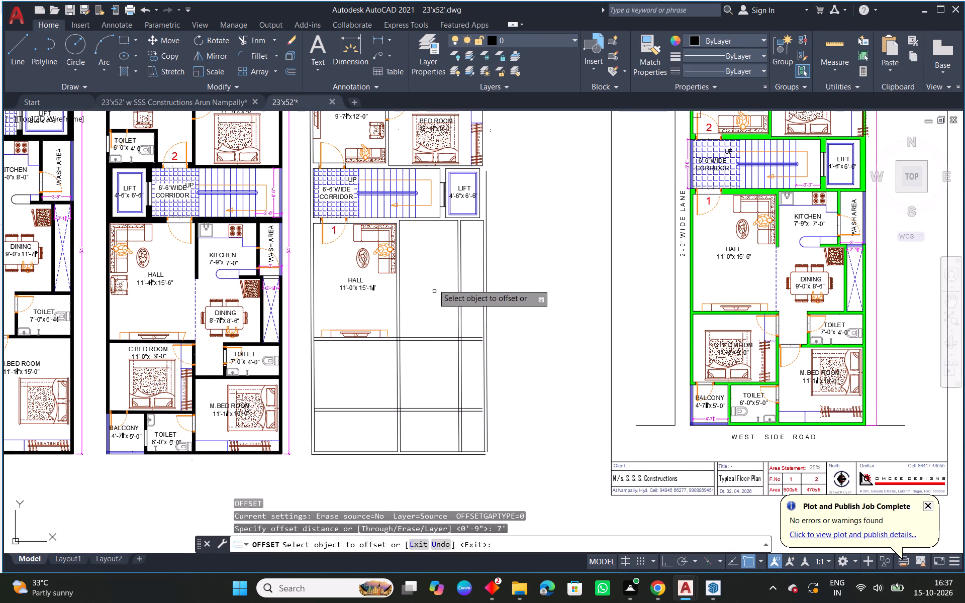
scroll(424, 244, up, 1)
click(447, 207)
click(447, 247)
key(Escape)
Offset the new horizontal line 4.5" downward to give the cross wall its thickness.
text(O 4.5)
key(space)
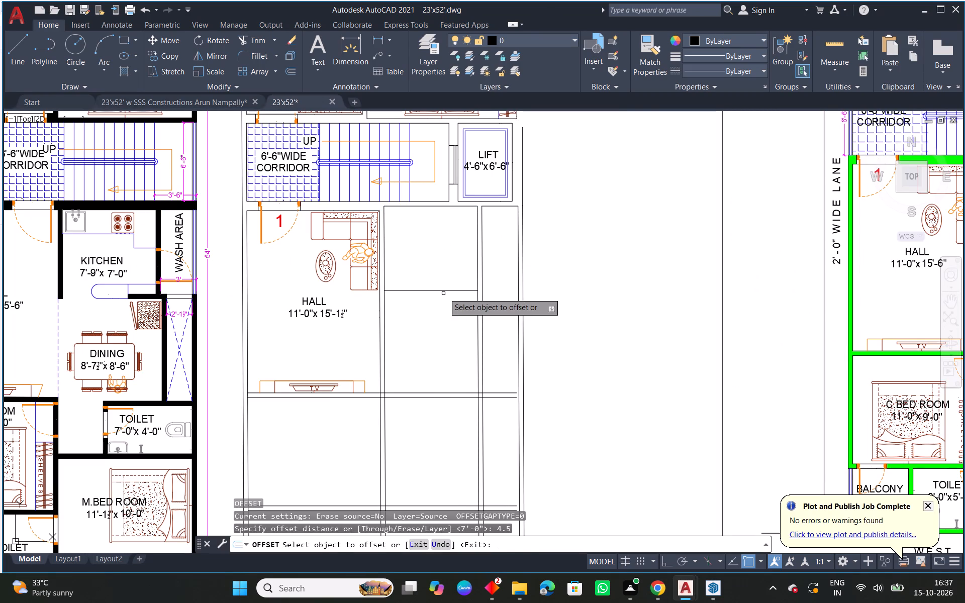
drag(447, 290, 446, 296)
click(444, 334)
middle_drag(480, 320, 373, 329)
scroll(373, 329, down, 1)
key(Escape)
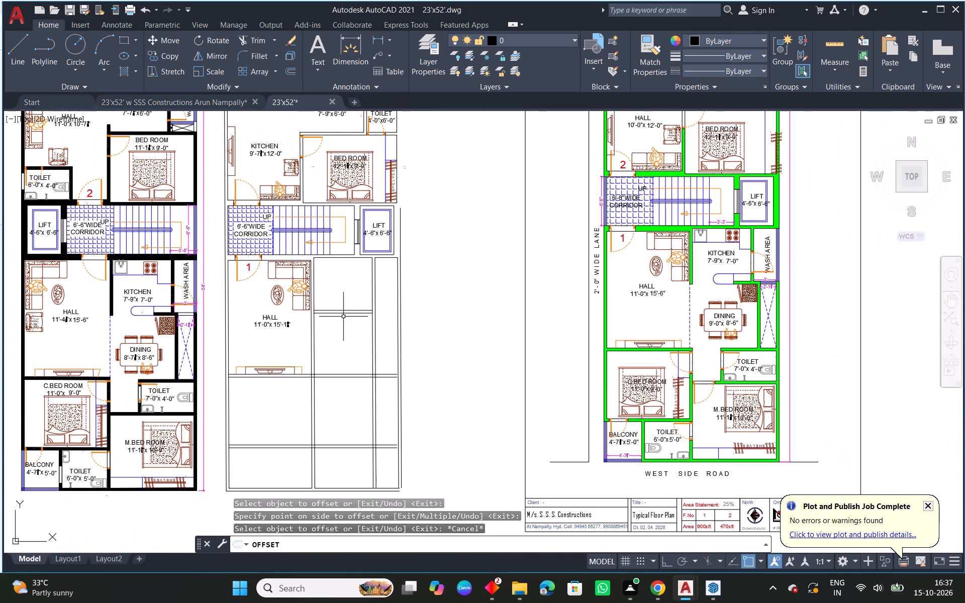
Extend both cross wall lines across the narrow side bay to the outer wall's inner face.
scroll(343, 315, up, 2)
text(EX)
key(space)
drag(357, 336, 360, 280)
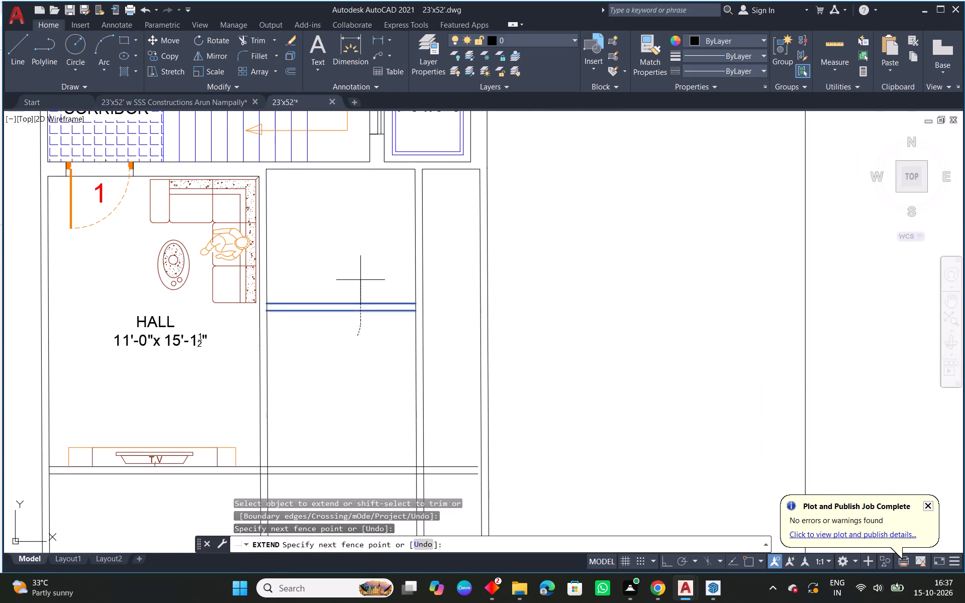
drag(395, 336, 393, 265)
drag(406, 333, 395, 252)
key(Escape)
Trim the overhanging cross wall line ends and the wall face between them at the hall's side wall.
scroll(259, 306, up, 2)
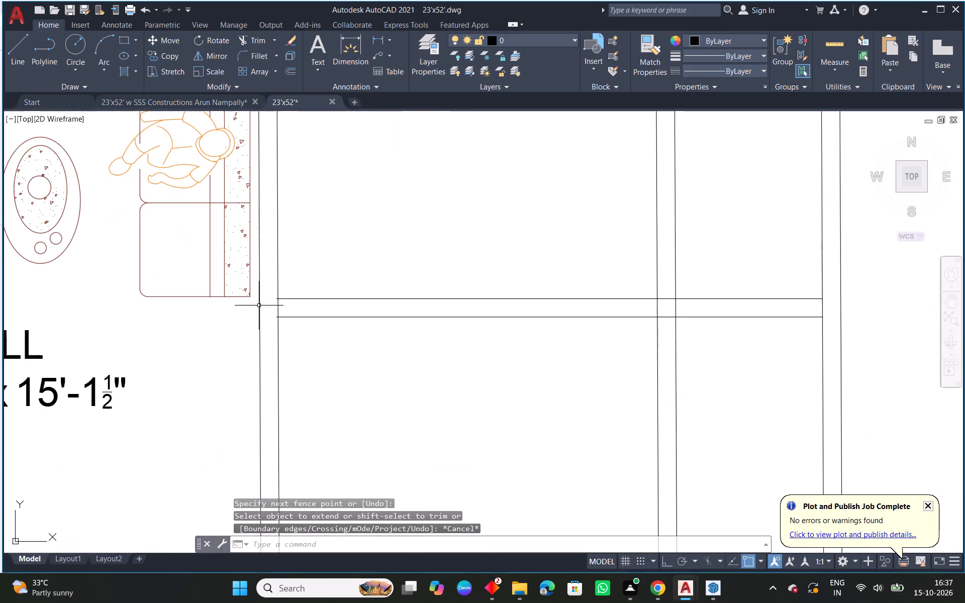
scroll(259, 306, up, 4)
middle_drag(315, 357, 435, 358)
key(t)
key(r)
key(space)
key(space)
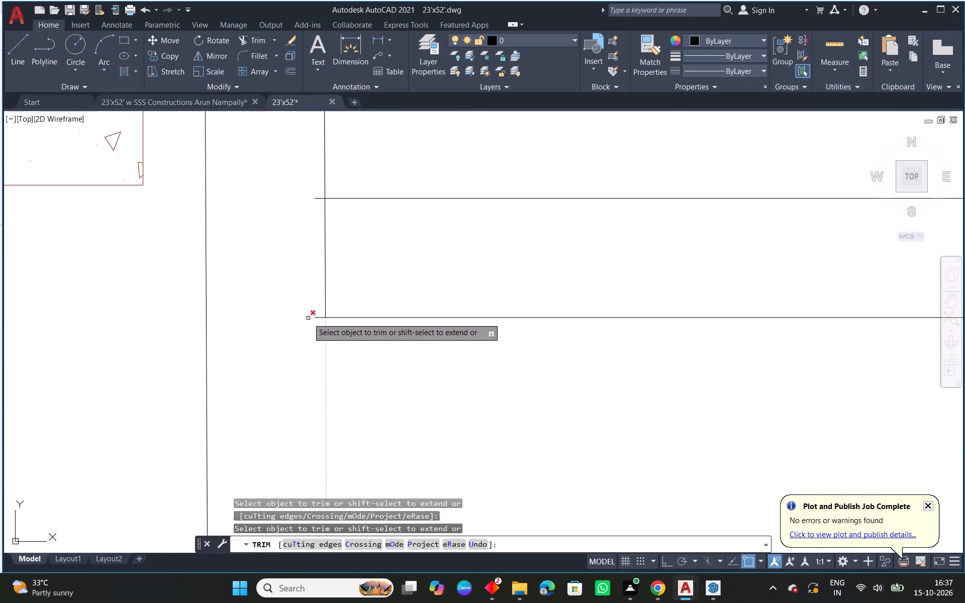
click(317, 318)
click(315, 198)
drag(330, 229, 290, 238)
scroll(411, 240, down, 7)
key(Escape)
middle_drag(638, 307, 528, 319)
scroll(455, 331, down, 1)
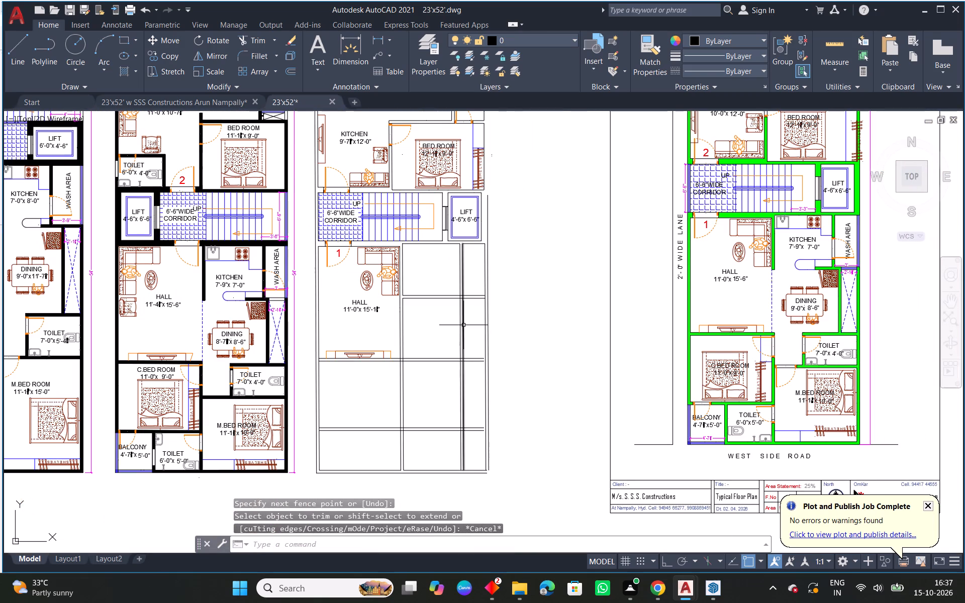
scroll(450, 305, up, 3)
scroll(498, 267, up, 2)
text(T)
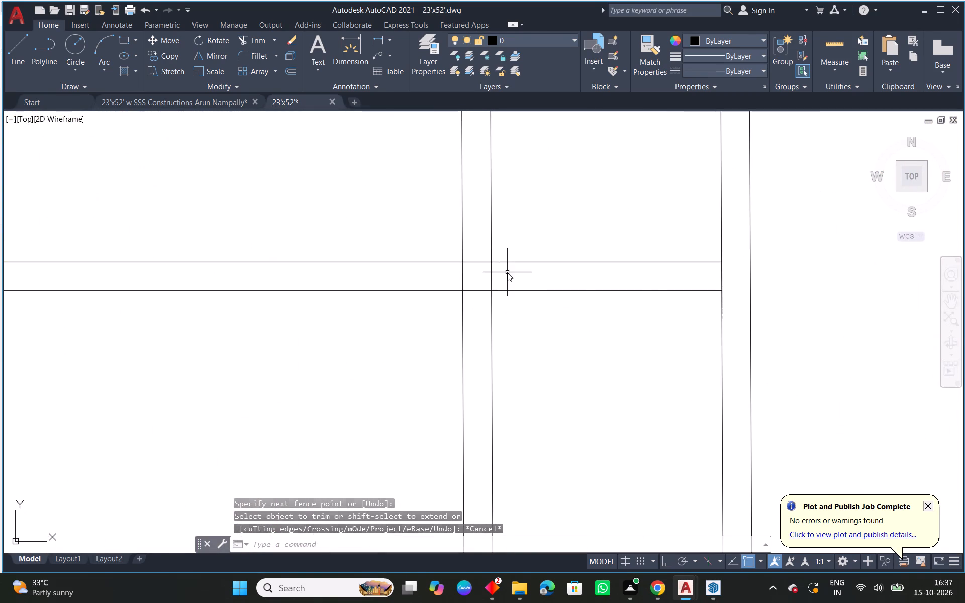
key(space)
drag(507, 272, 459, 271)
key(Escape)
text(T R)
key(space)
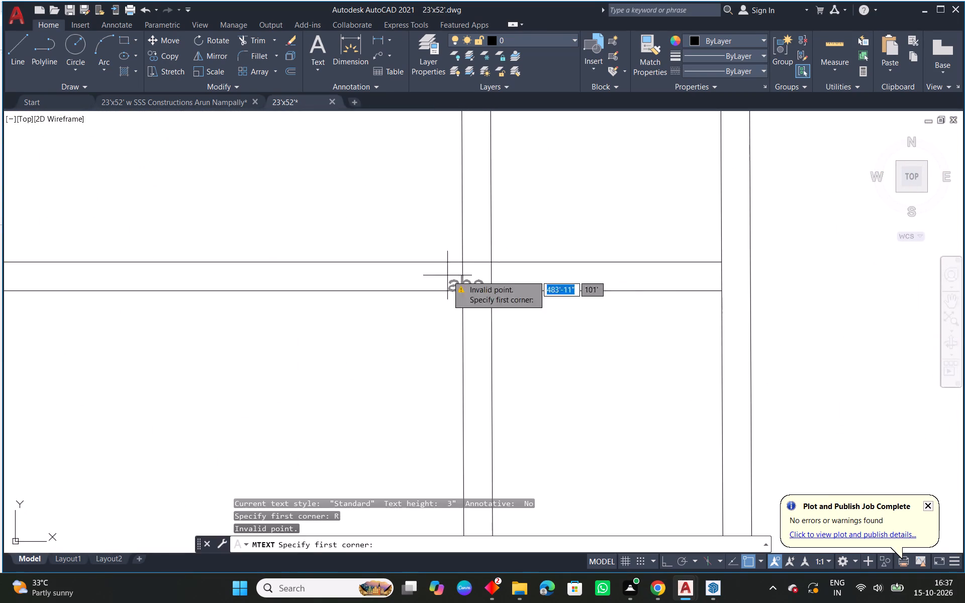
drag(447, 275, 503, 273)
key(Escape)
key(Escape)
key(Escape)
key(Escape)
Trim the crossing lines inside the junction of the new cross wall and the intermediate vertical wall.
text(TR)
key(space)
key(space)
drag(503, 273, 447, 271)
drag(470, 250, 466, 311)
key(Escape)
scroll(530, 295, down, 3)
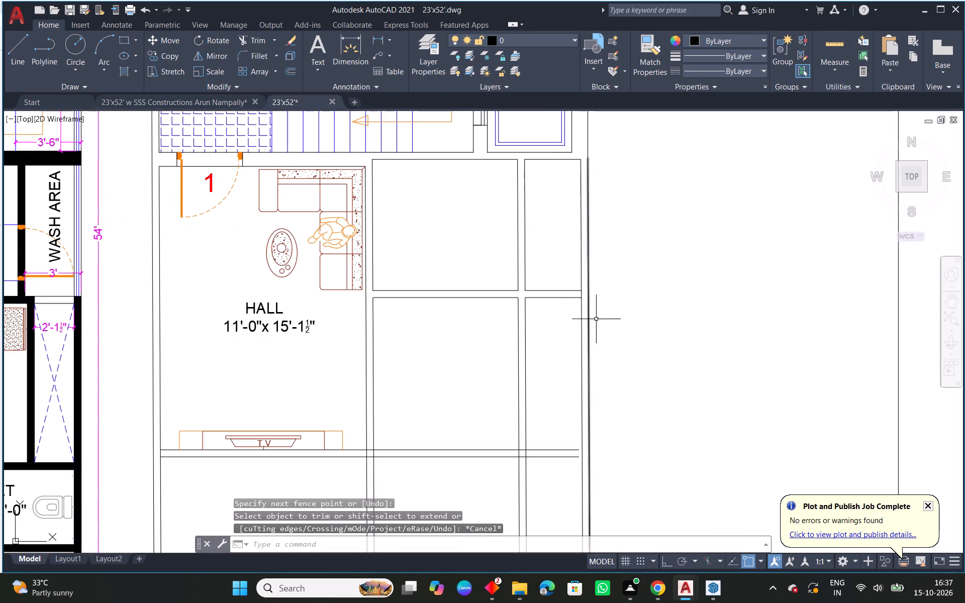
Trim the outer wall's inner face line where the new cross wall joins it.
scroll(594, 296, up, 3)
text(TR)
key(space)
key(space)
drag(559, 283, 511, 280)
key(Escape)
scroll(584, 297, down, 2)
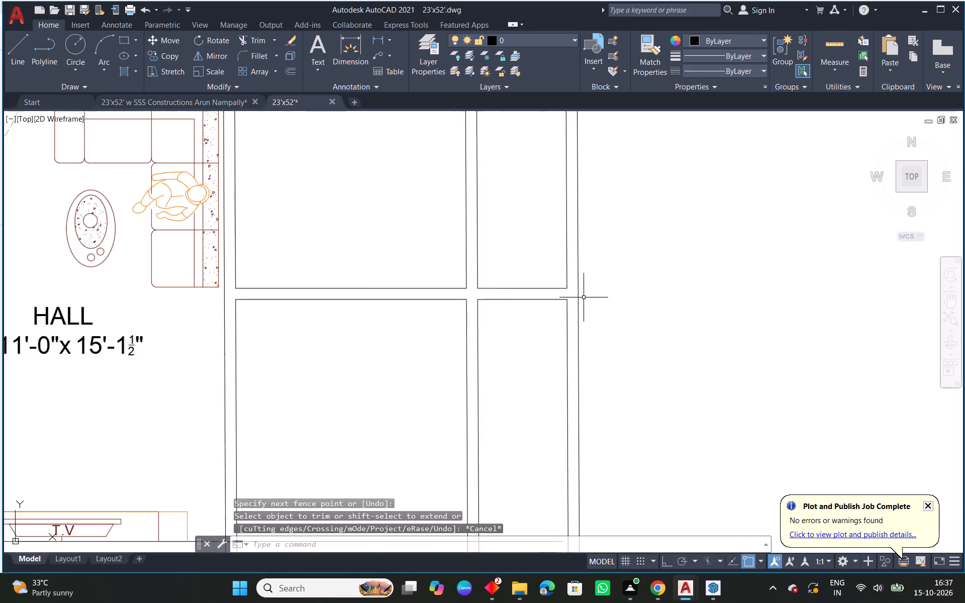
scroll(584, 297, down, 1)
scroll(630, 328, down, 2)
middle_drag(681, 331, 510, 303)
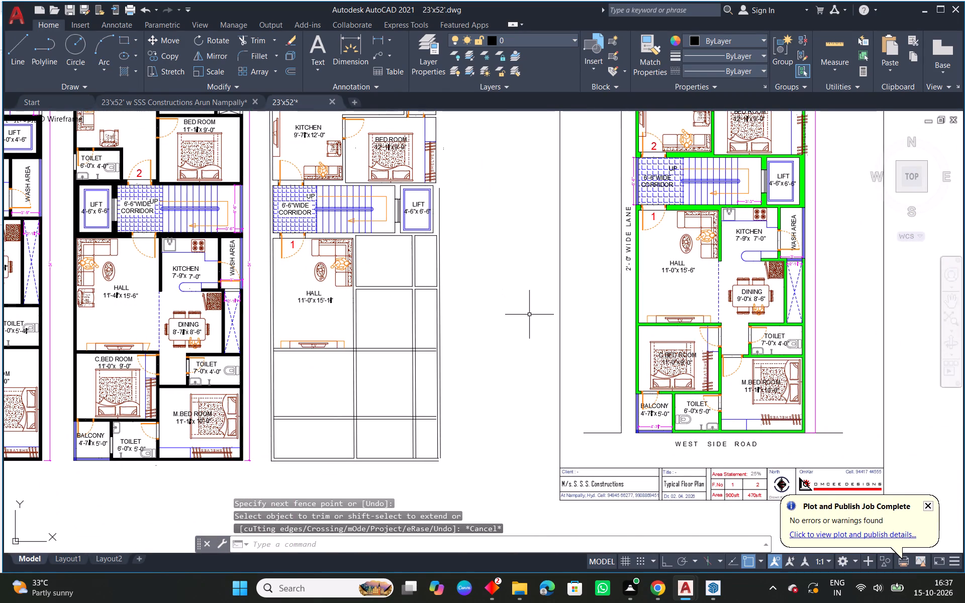
Copy the wash area door and WASH AREA label from the green typical floor plan into the new plan's kitchen-side wall.
scroll(810, 237, up, 2)
click(776, 266)
click(771, 227)
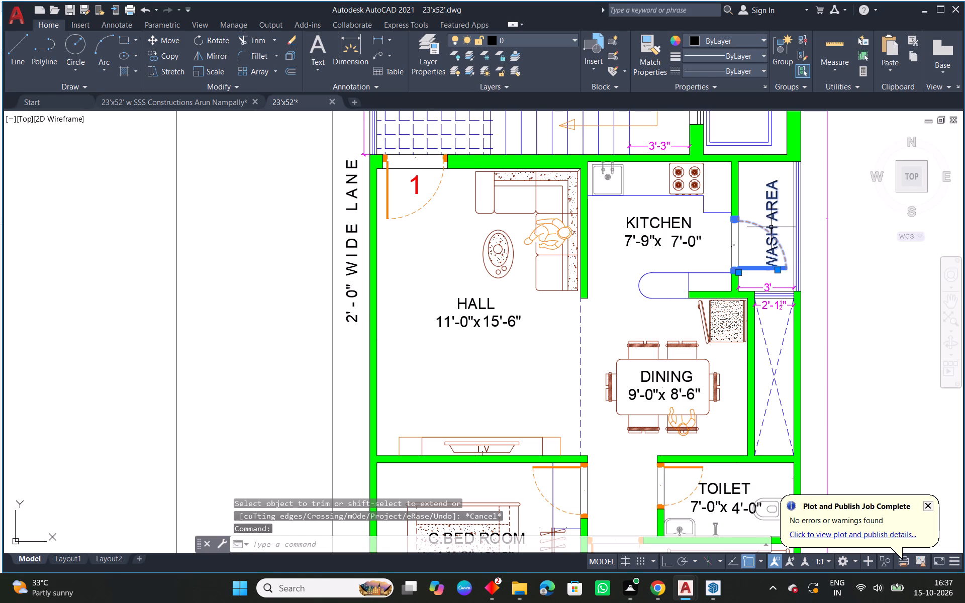
text(CO)
key(space)
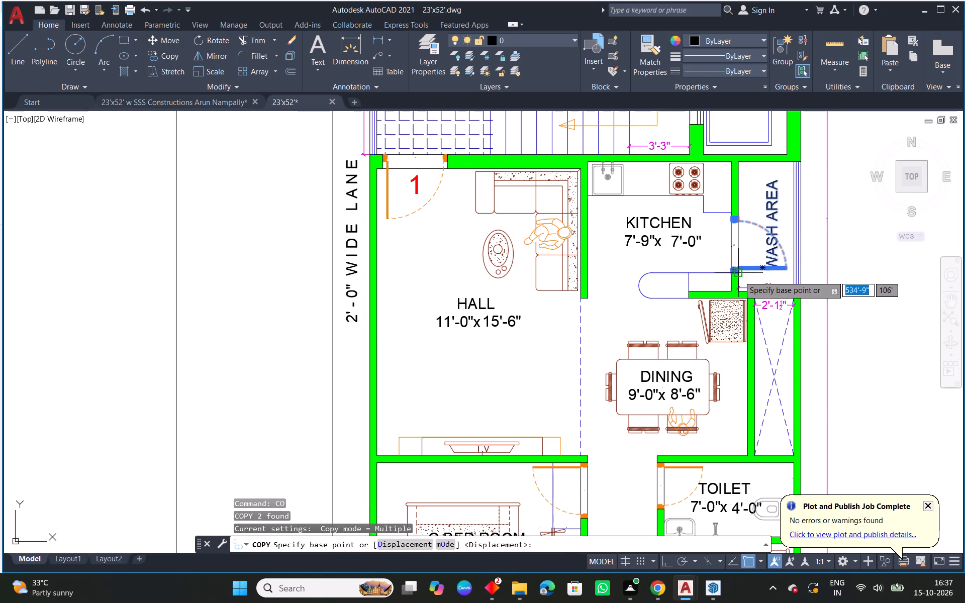
click(739, 276)
middle_drag(481, 339, 872, 281)
scroll(872, 281, down, 1)
scroll(457, 294, up, 2)
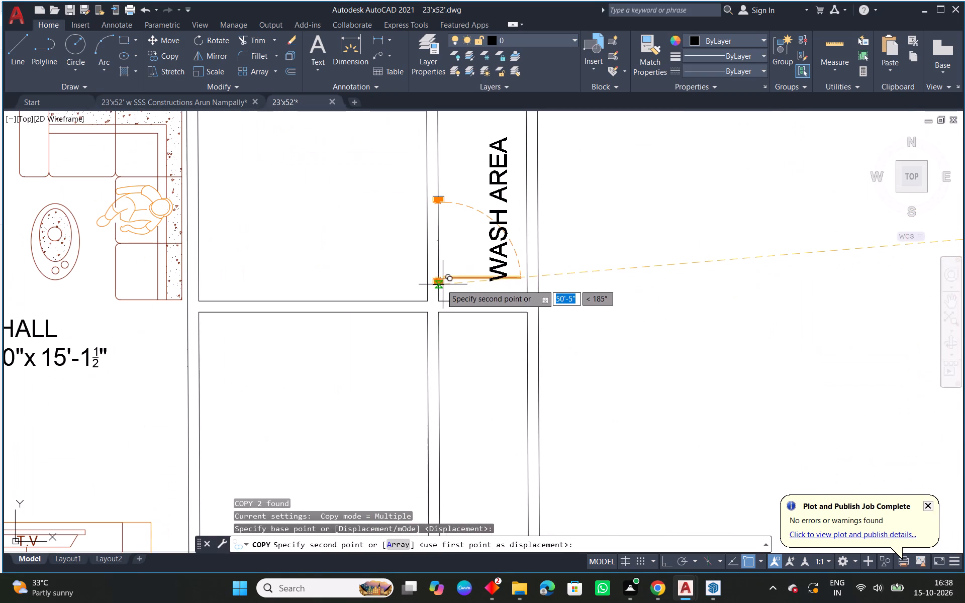
click(437, 278)
key(Escape)
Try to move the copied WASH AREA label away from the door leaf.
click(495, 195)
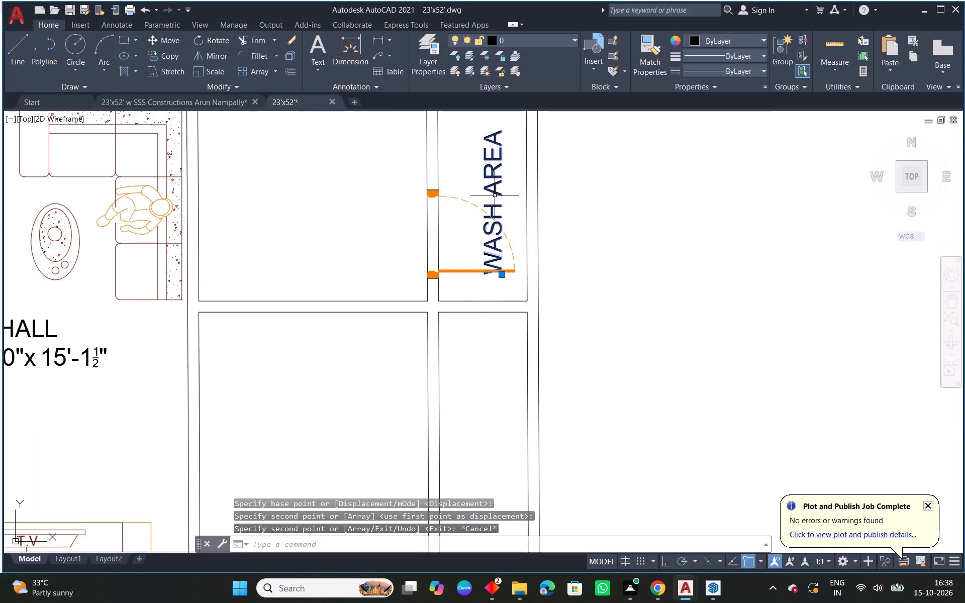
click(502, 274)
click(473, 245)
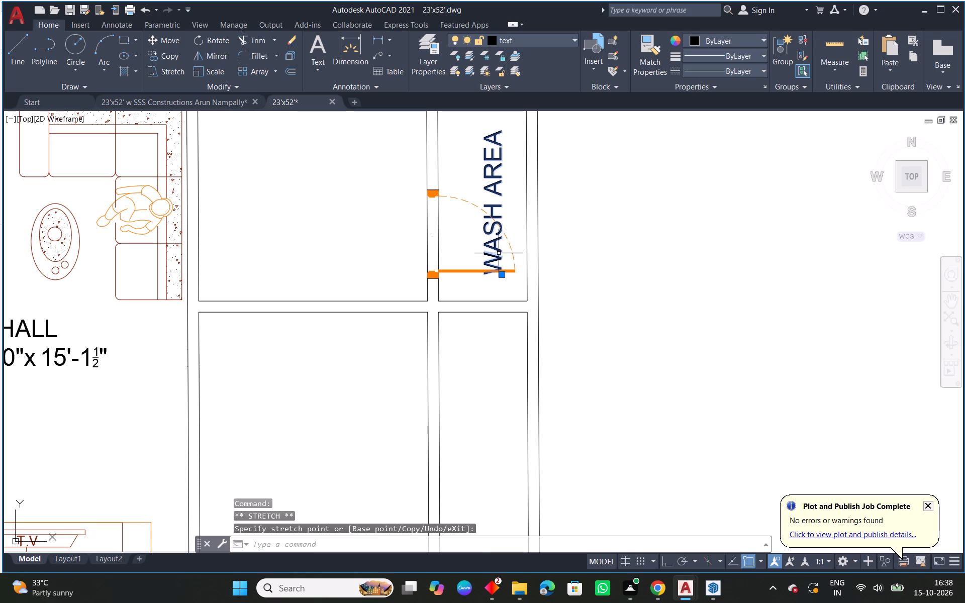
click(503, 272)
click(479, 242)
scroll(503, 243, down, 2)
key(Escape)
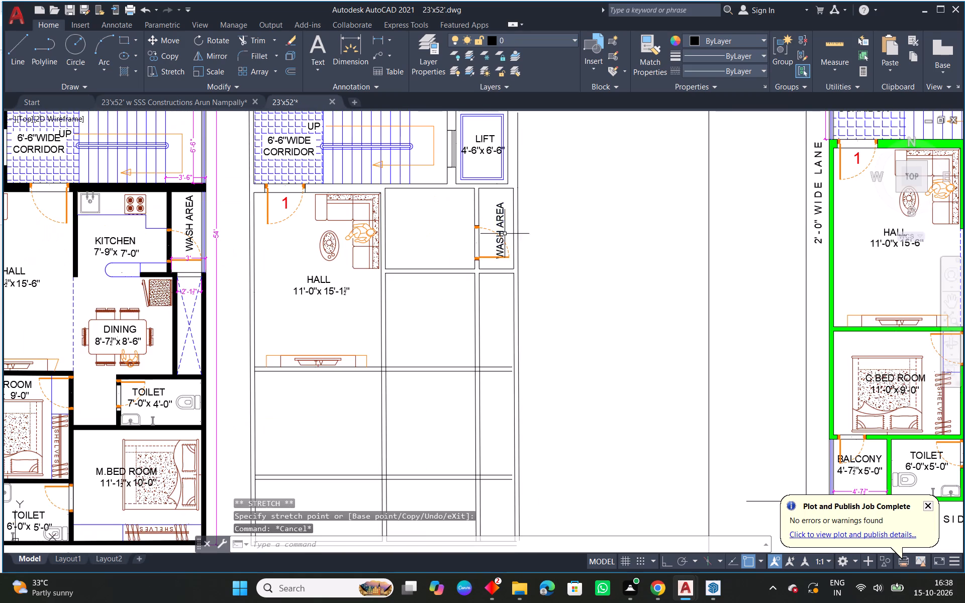
Copy the sink, stove, counter outline and KITCHEN 7'-9"x 7'-0" label from the green plan into the new kitchen, aligned at the wash area door jamb.
scroll(528, 248, down, 1)
middle_drag(587, 274, 509, 271)
scroll(783, 189, up, 1)
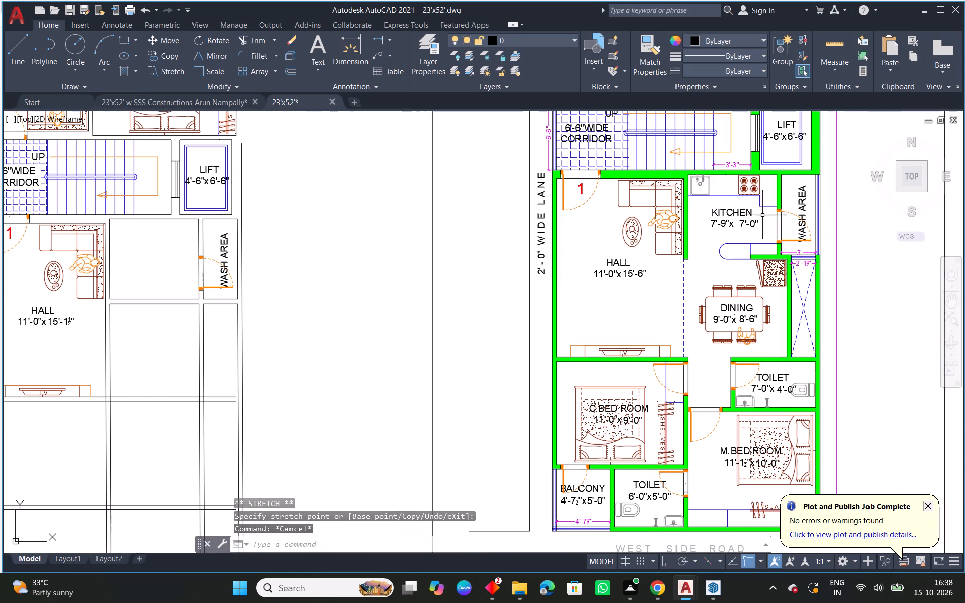
click(765, 228)
click(705, 186)
text(CO)
key(space)
click(775, 205)
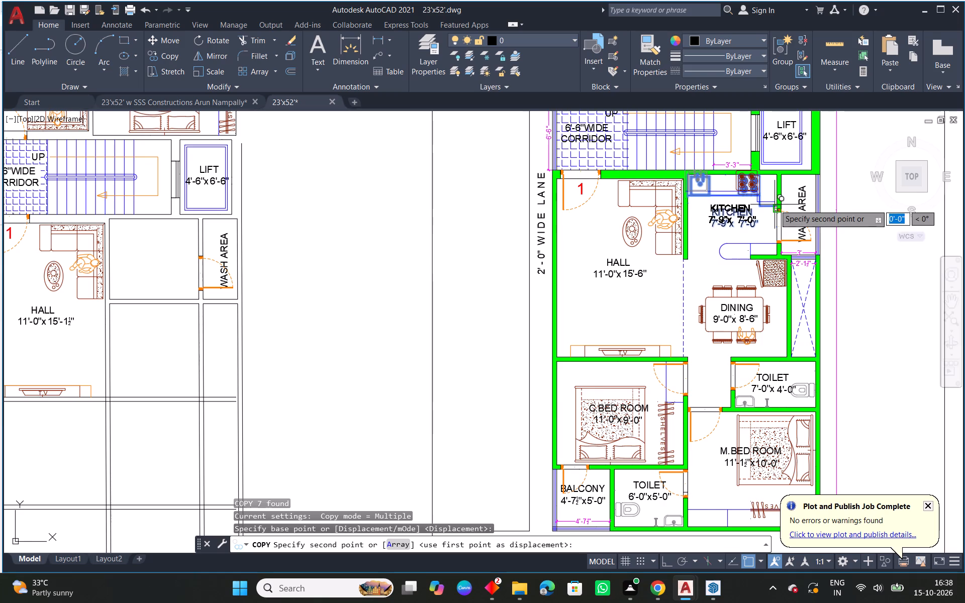
scroll(694, 269, down, 1)
middle_drag(584, 304, 701, 275)
scroll(501, 232, up, 2)
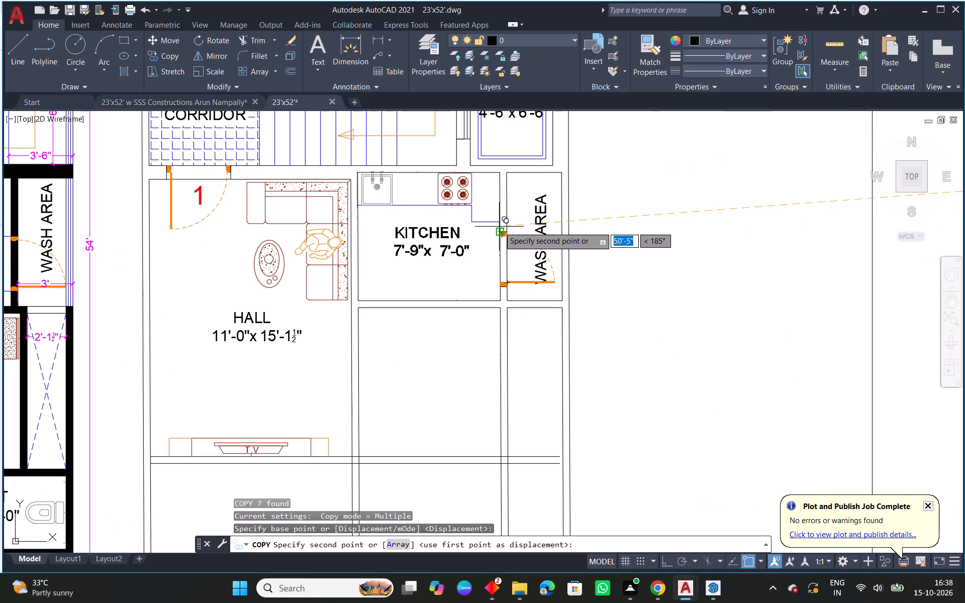
click(499, 227)
key(Escape)
Move the copied kitchen sink up to the kitchen's inner corner beside the hall wall.
middle_drag(394, 204, 464, 212)
scroll(433, 198, up, 2)
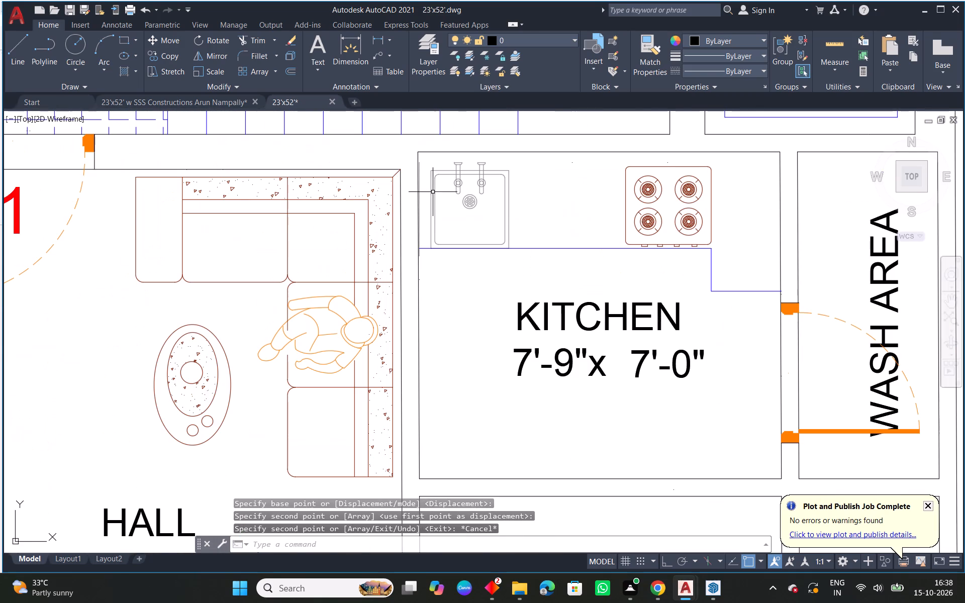
click(433, 192)
click(427, 183)
click(422, 162)
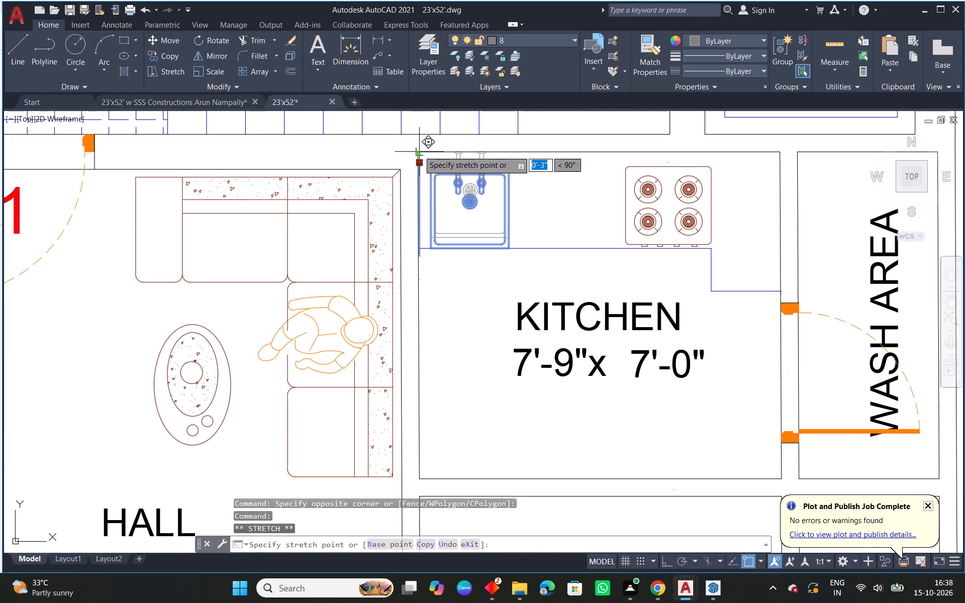
click(419, 151)
key(Escape)
Extend the kitchen counter line to the inner face of the wall shared with the hall.
middle_drag(526, 236, 456, 225)
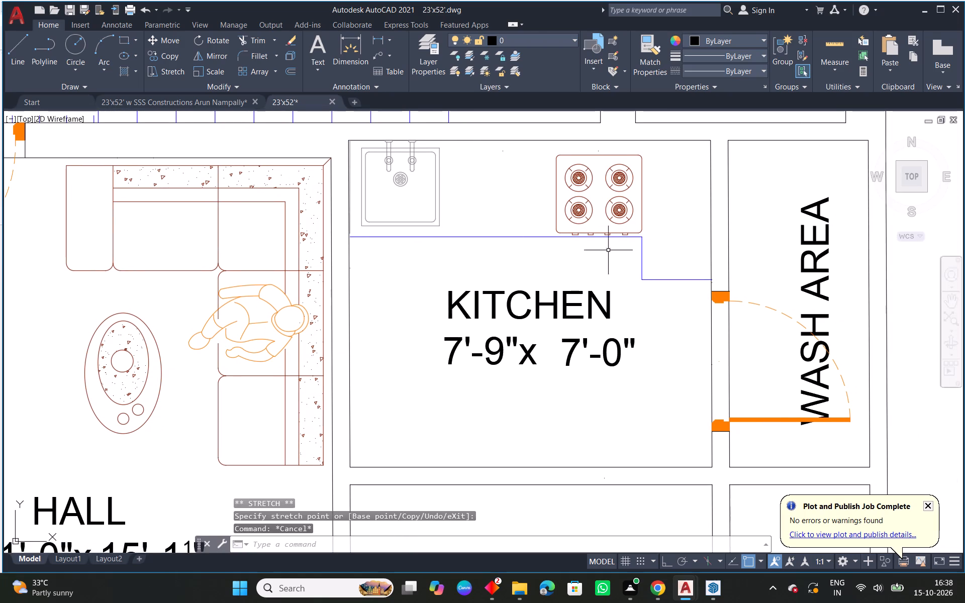
scroll(361, 235, up, 2)
text(EX)
key(space)
drag(380, 254, 368, 237)
scroll(561, 263, down, 1)
middle_drag(803, 275, 474, 214)
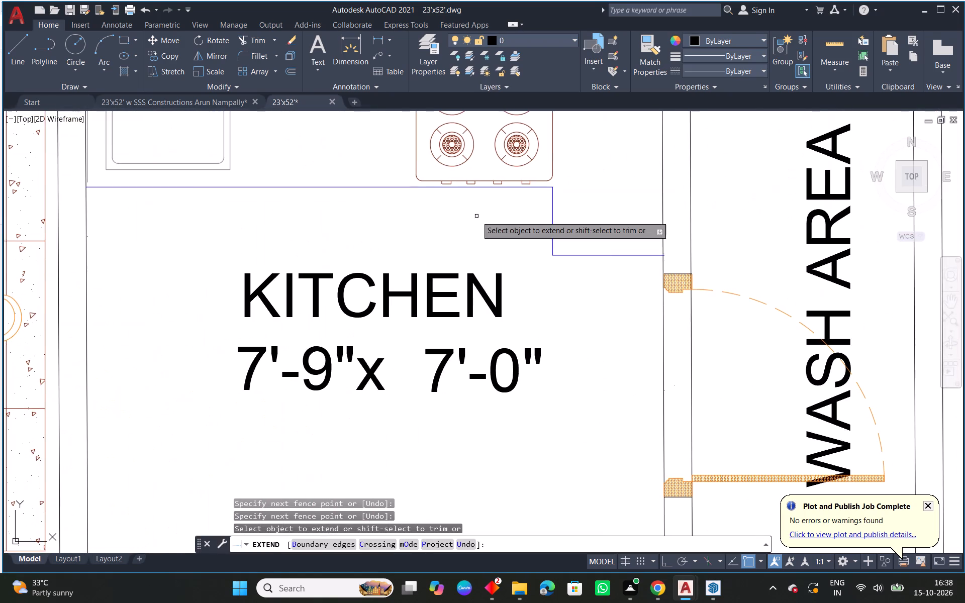
scroll(683, 262, up, 2)
key(Escape)
Trim the counter line end that overhangs into the wall between kitchen and wash area.
scroll(642, 242, up, 3)
key(t)
key(r)
key(space)
key(space)
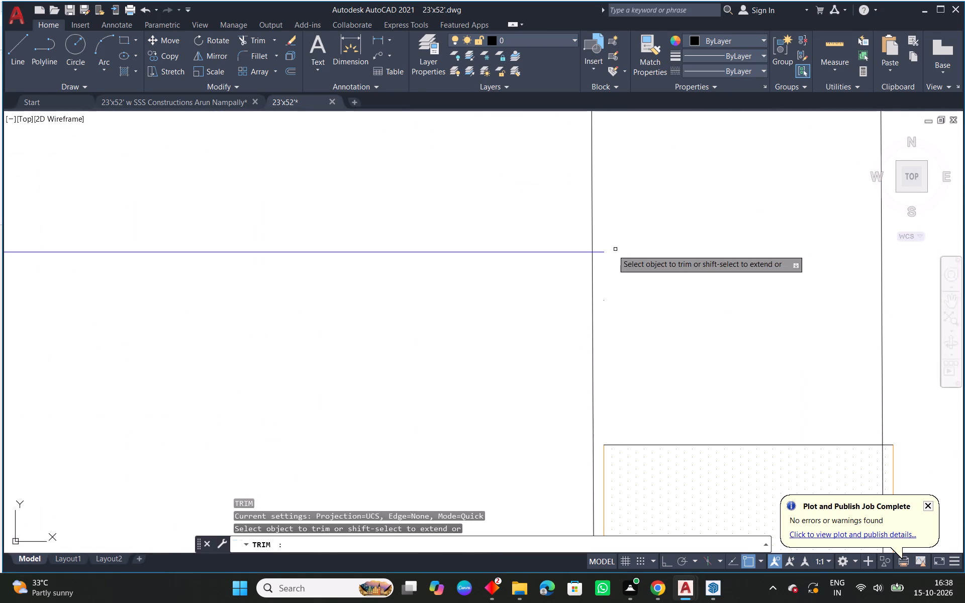
click(599, 254)
right_click(599, 254)
click(626, 259)
Move the wash area door up along its wall so its upper jamb meets the end of the kitchen counter.
scroll(643, 275, down, 2)
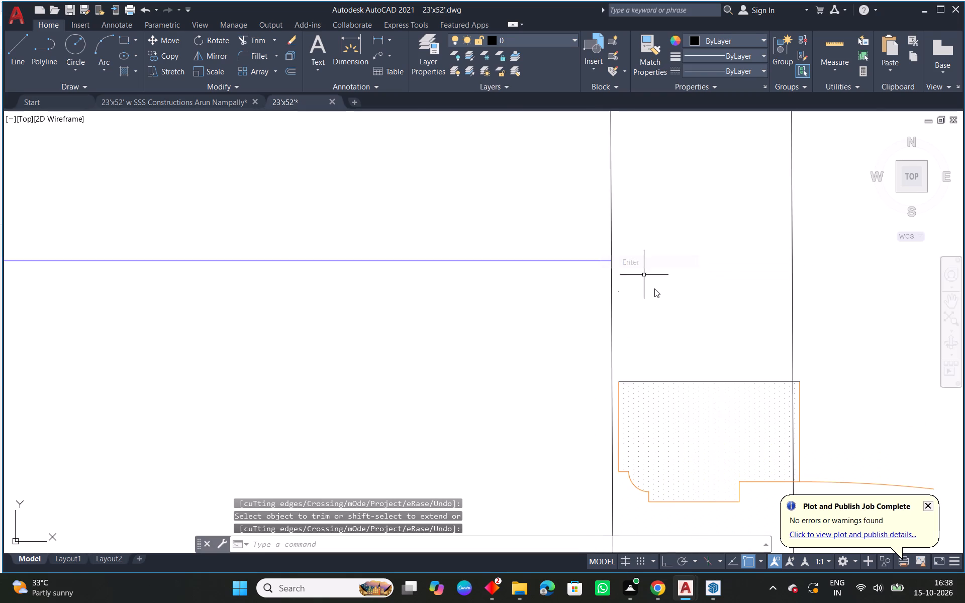
scroll(654, 288, down, 3)
scroll(708, 330, up, 3)
scroll(653, 308, down, 3)
middle_drag(734, 398, 731, 337)
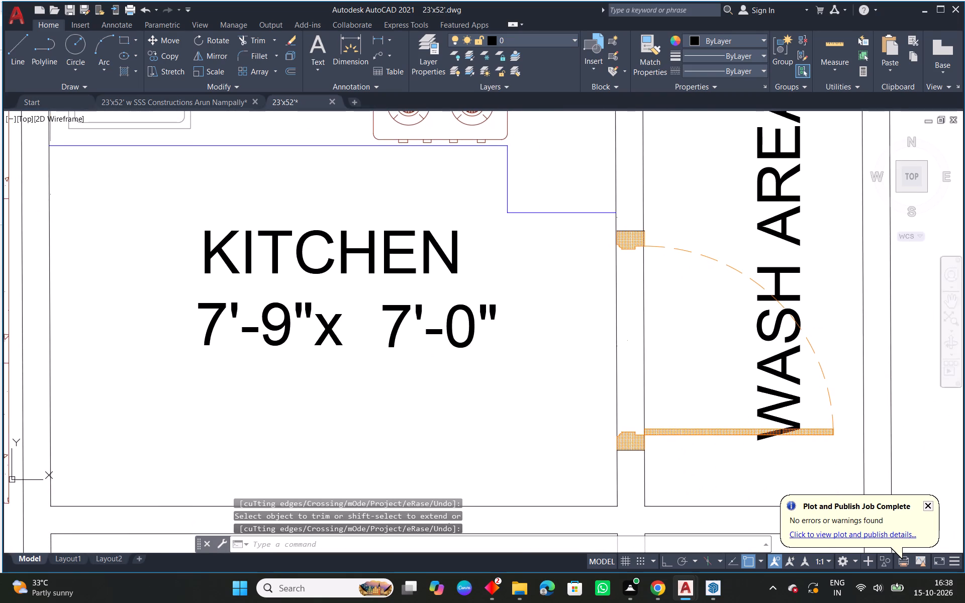
scroll(628, 329, down, 3)
middle_drag(607, 370, 530, 238)
scroll(526, 238, down, 3)
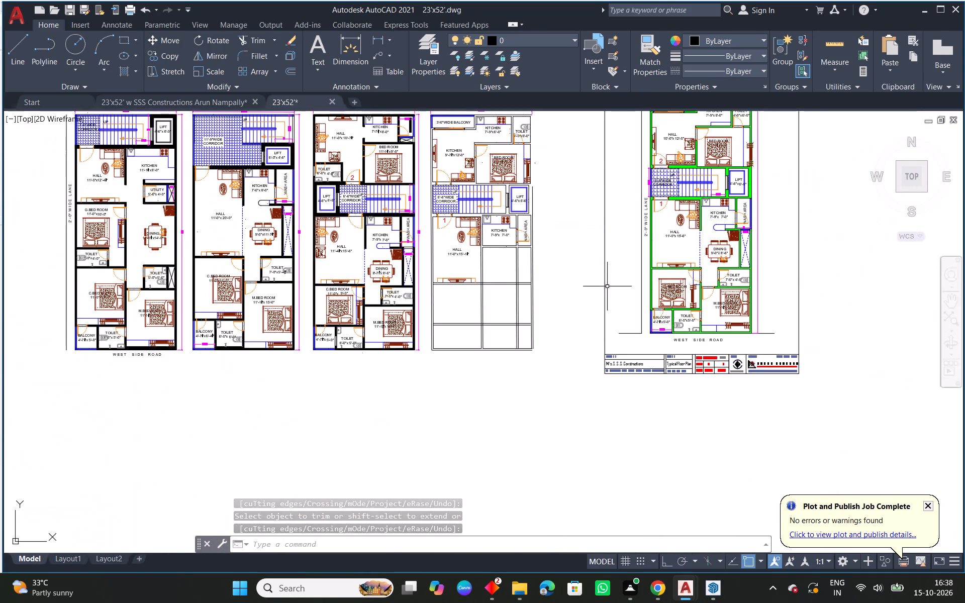
middle_drag(607, 286, 519, 307)
scroll(382, 236, up, 2)
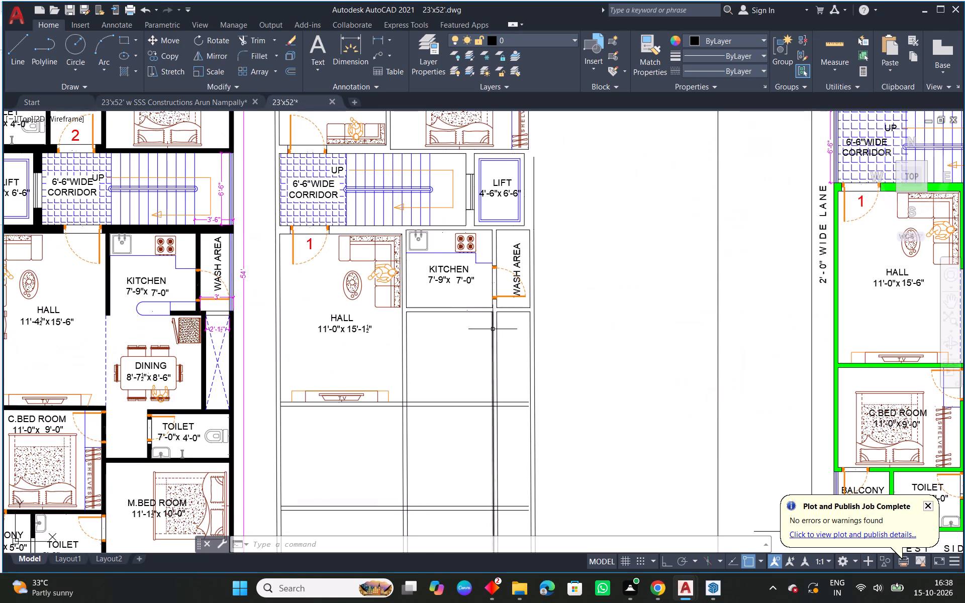
middle_drag(488, 326, 428, 308)
scroll(436, 270, up, 2)
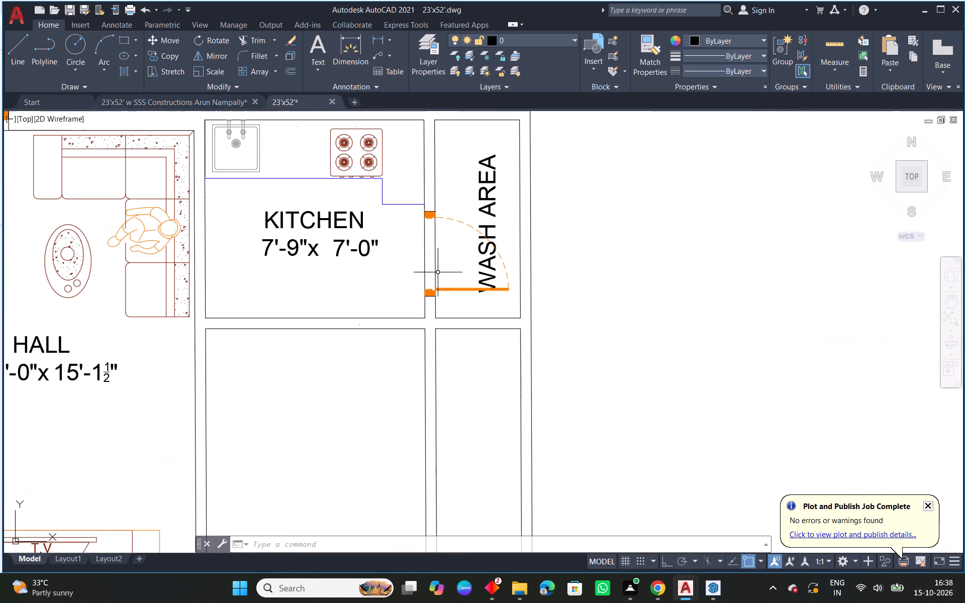
scroll(440, 296, up, 3)
click(405, 288)
click(417, 293)
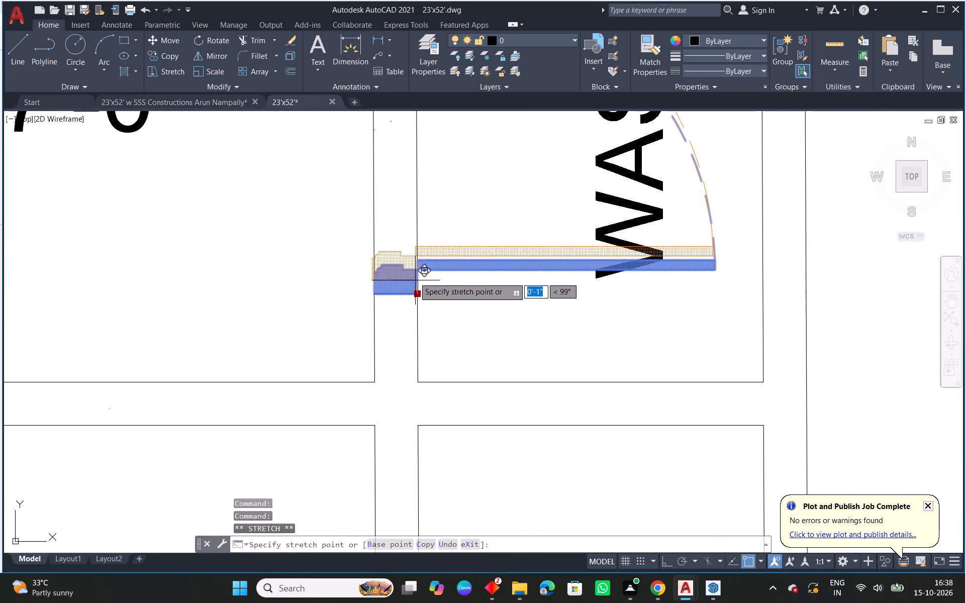
click(418, 265)
scroll(444, 285, down, 3)
key(Escape)
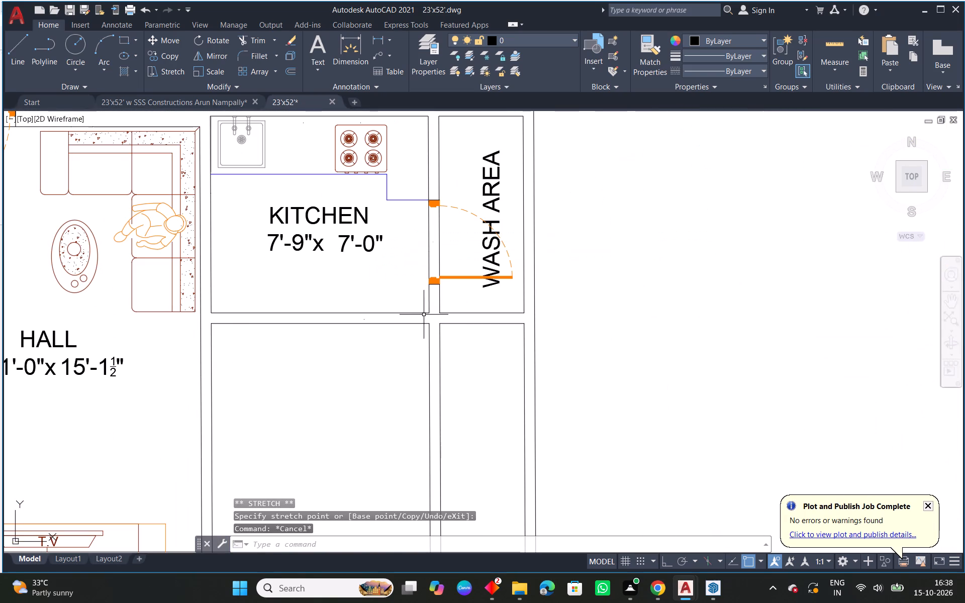
Offset the upper face line of the kitchen's lower cross wall 10" into the kitchen.
text(O 10")
key(Return)
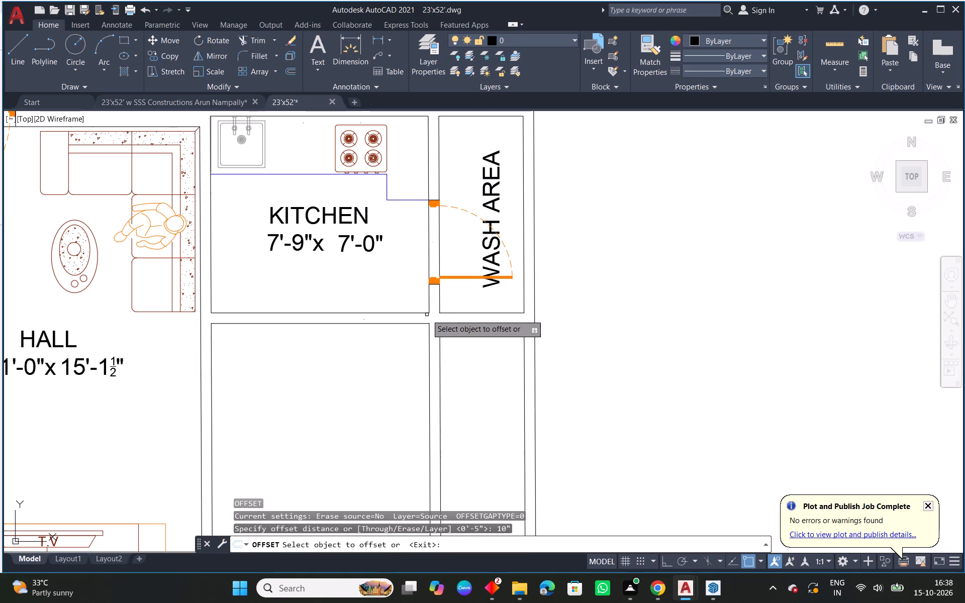
click(416, 311)
click(418, 297)
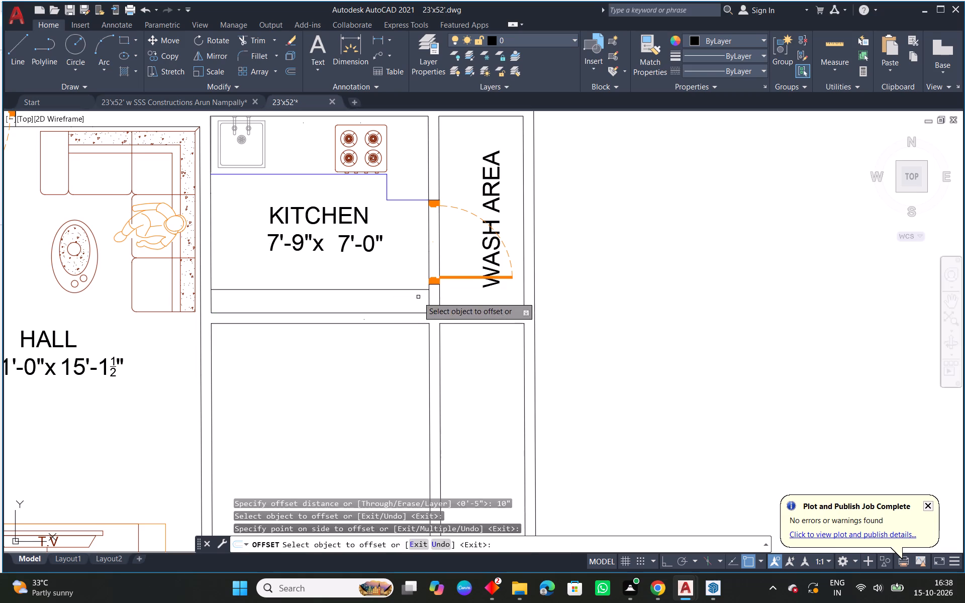
key(Escape)
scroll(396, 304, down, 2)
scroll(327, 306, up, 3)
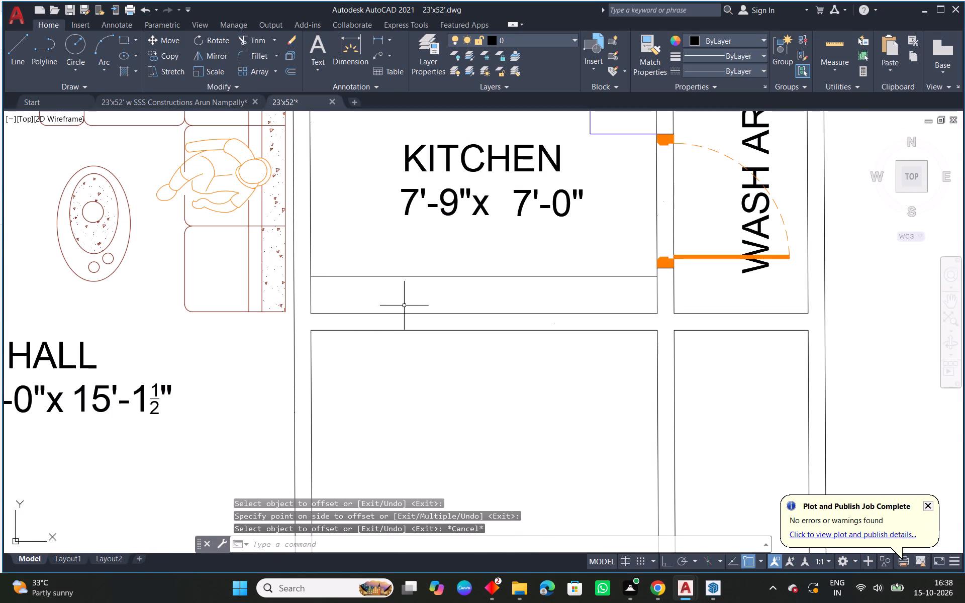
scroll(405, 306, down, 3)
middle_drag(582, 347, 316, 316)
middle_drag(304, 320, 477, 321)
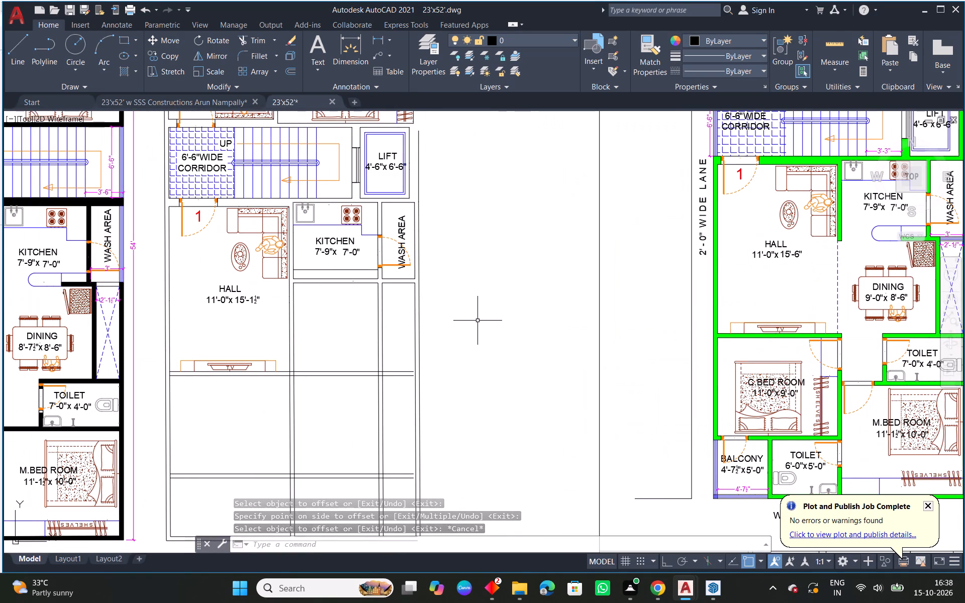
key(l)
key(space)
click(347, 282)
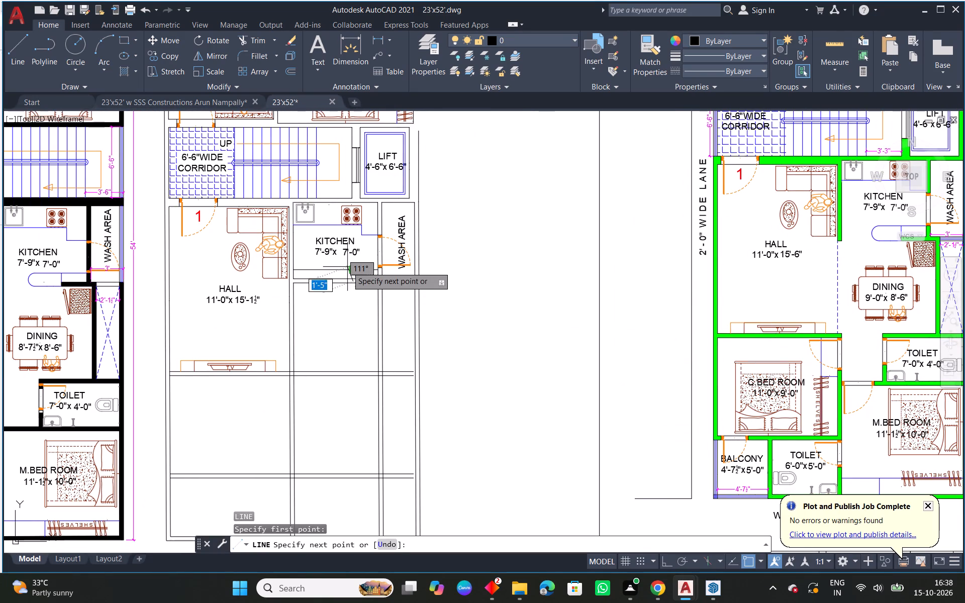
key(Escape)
Draw a vertical line from the offset counter line down to the lower face of the kitchen's cross wall.
scroll(347, 270, up, 2)
right_click(348, 244)
click(391, 251)
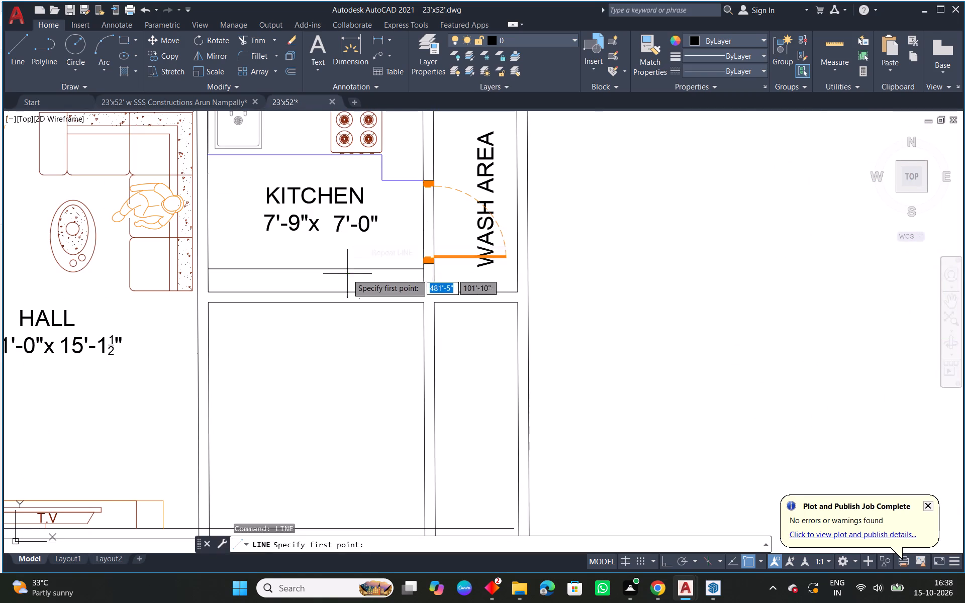
click(341, 269)
click(339, 304)
key(Escape)
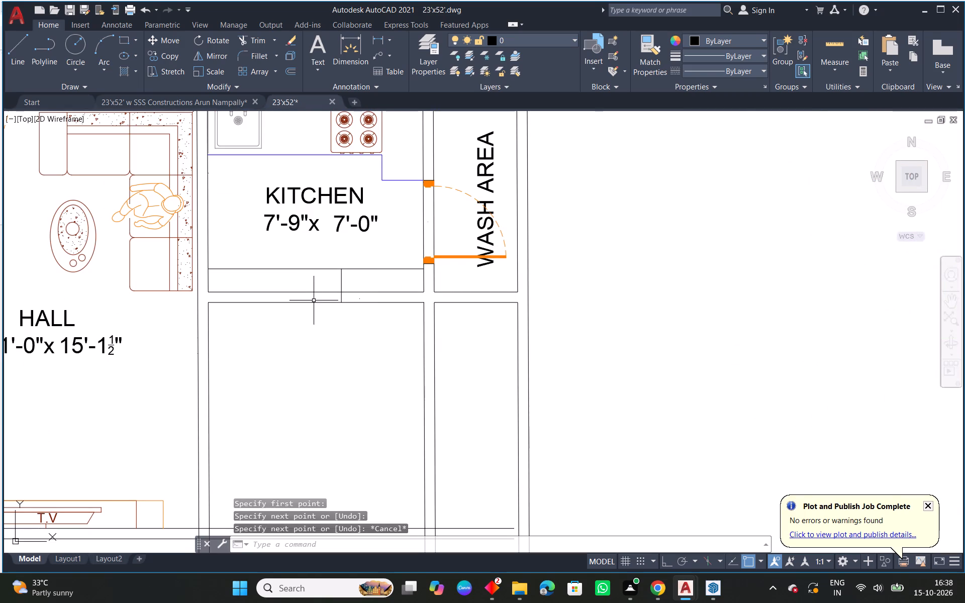
Draw a short line across the hall's side wall, level with the lower face of the kitchen's cross wall.
middle_drag(256, 301, 350, 295)
scroll(348, 295, down, 2)
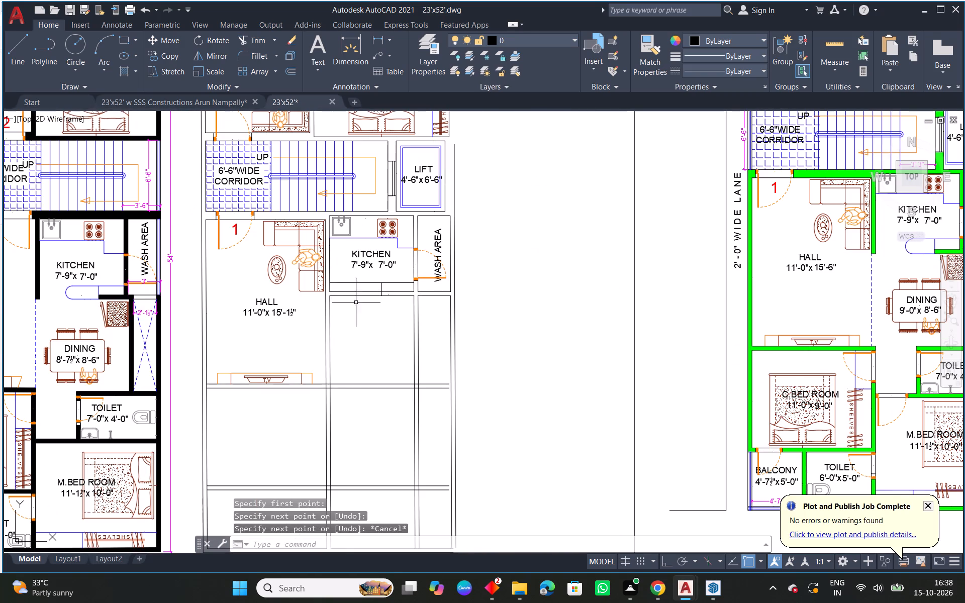
scroll(313, 287, up, 2)
scroll(362, 328, up, 1)
key(l)
key(space)
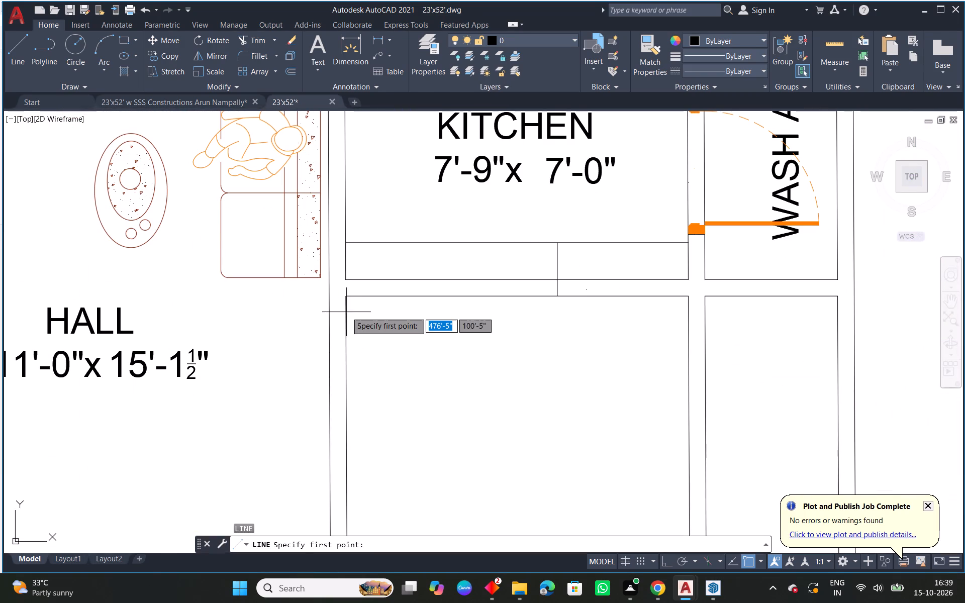
click(346, 298)
click(328, 297)
key(Escape)
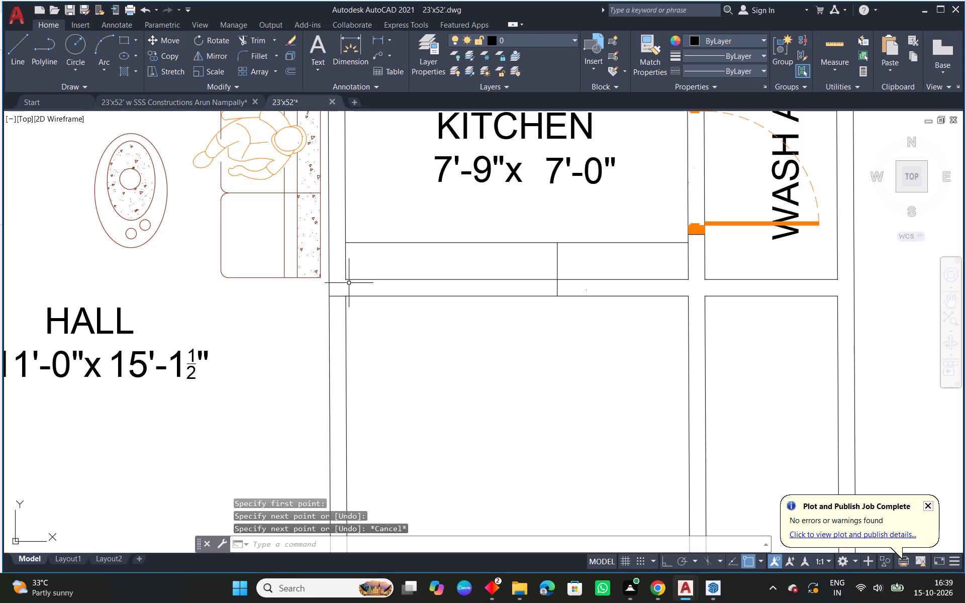
Extend the kitchen-side face of the hall wall down to the new line across the wall.
text(EX)
key(space)
drag(350, 262, 340, 262)
key(Escape)
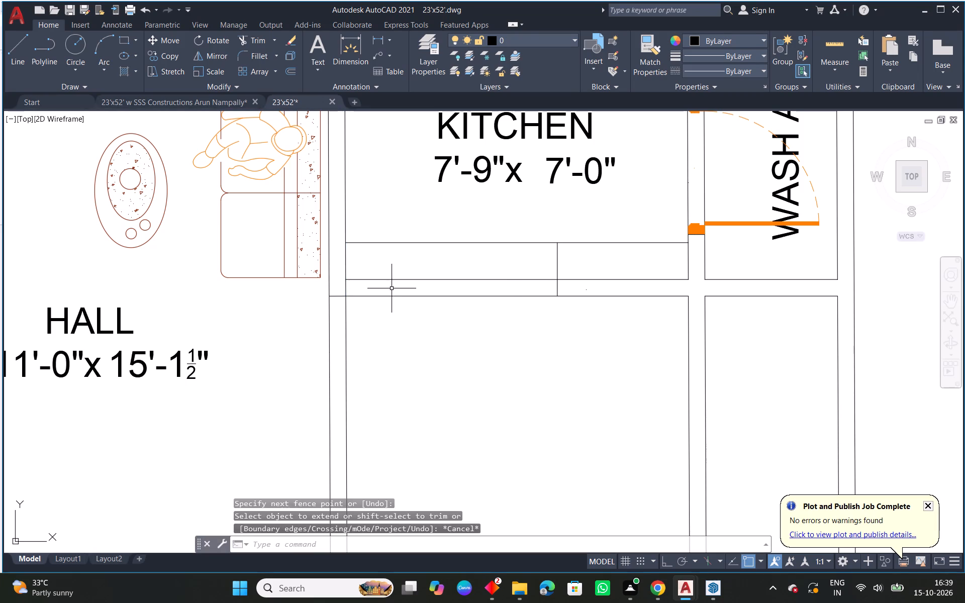
Trim the cross wall and counter lines between the hall's side wall and the vertical line to open the kitchen.
text(TR)
key(space)
drag(406, 321, 413, 235)
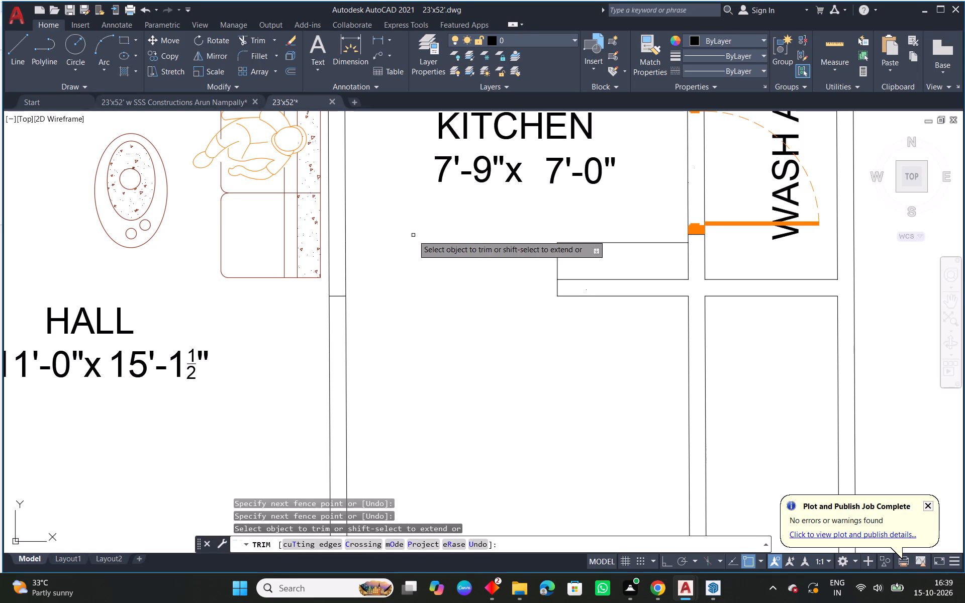
scroll(380, 320, down, 2)
middle_drag(410, 371, 404, 279)
scroll(404, 279, down, 1)
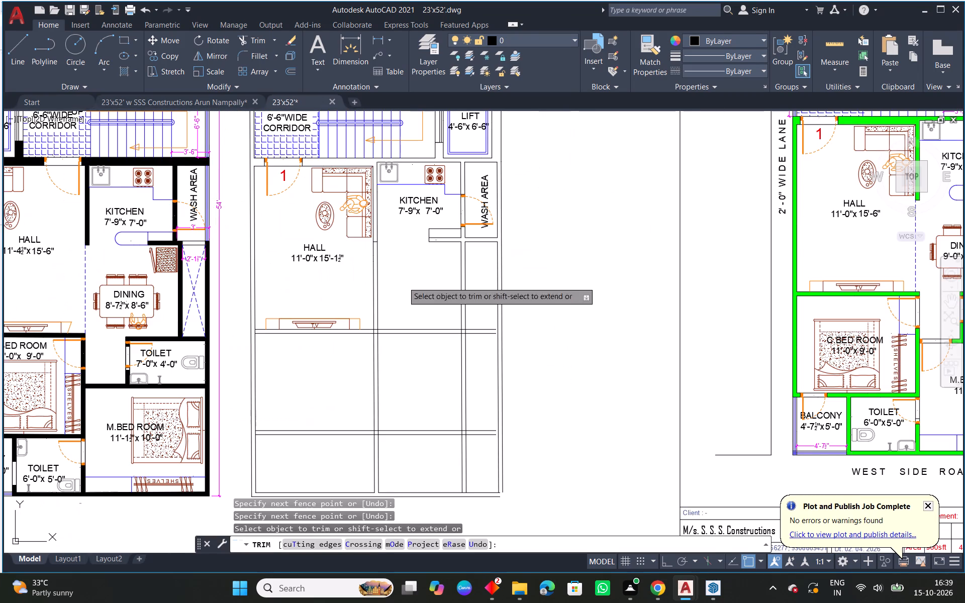
key(Escape)
middle_drag(418, 282, 309, 352)
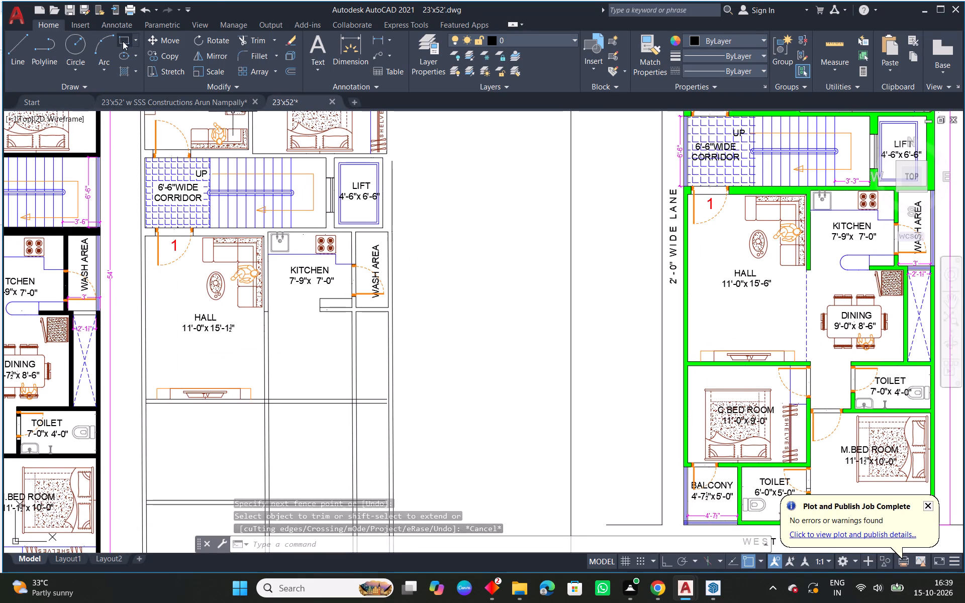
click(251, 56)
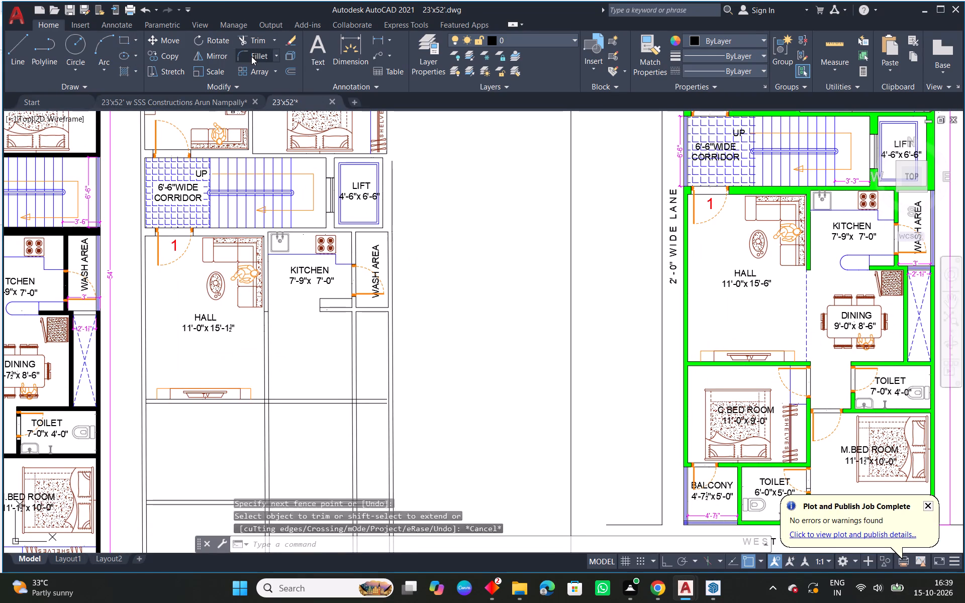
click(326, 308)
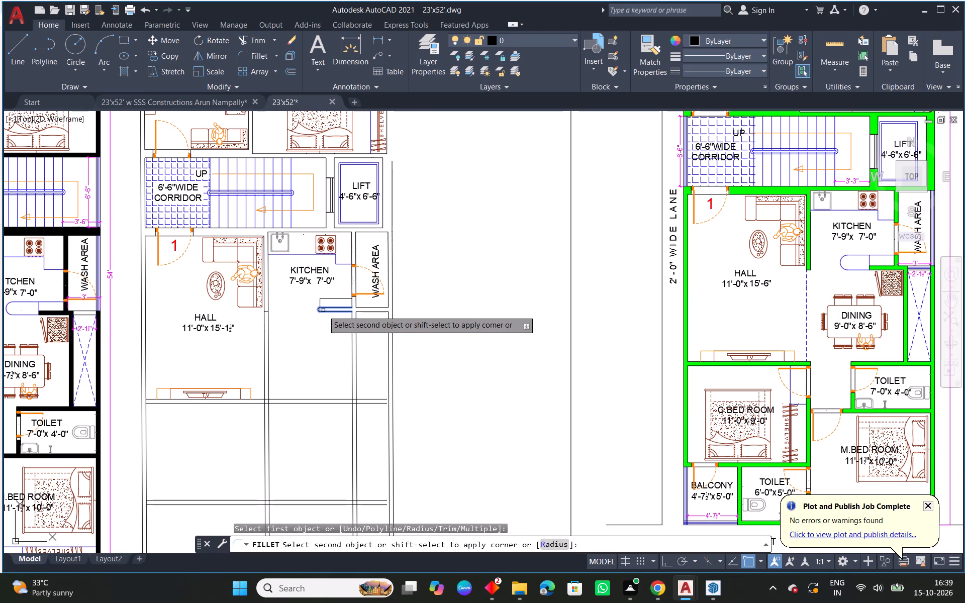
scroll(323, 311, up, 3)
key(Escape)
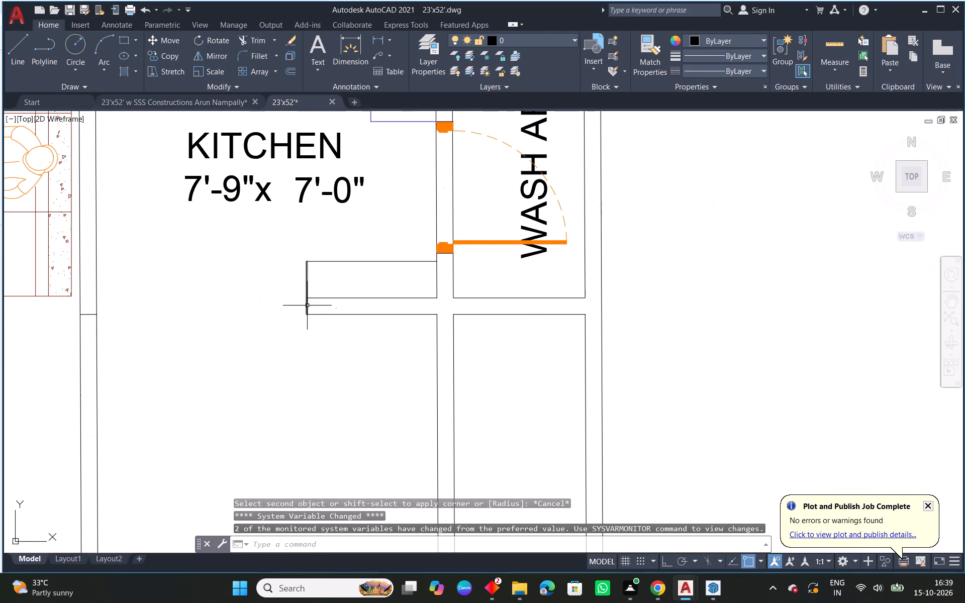
Trim the part of the counter's vertical end line that crosses the thickness of the kitchen's cross wall.
text(TR)
key(space)
click(307, 310)
key(Escape)
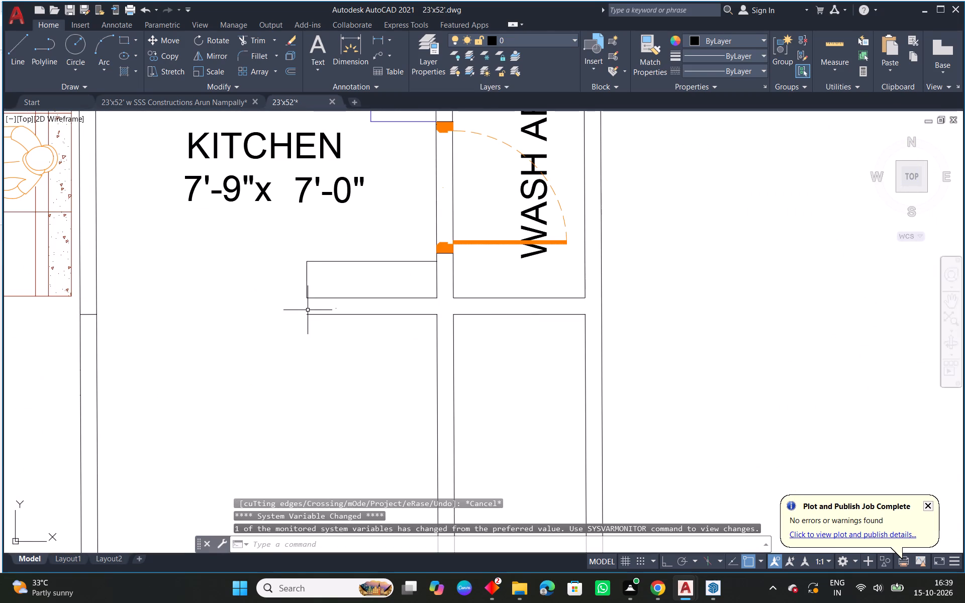
Fillet the cross wall's lower face line with the counter's upper line to round off the open end of the kitchen counter.
text(F)
key(space)
click(318, 315)
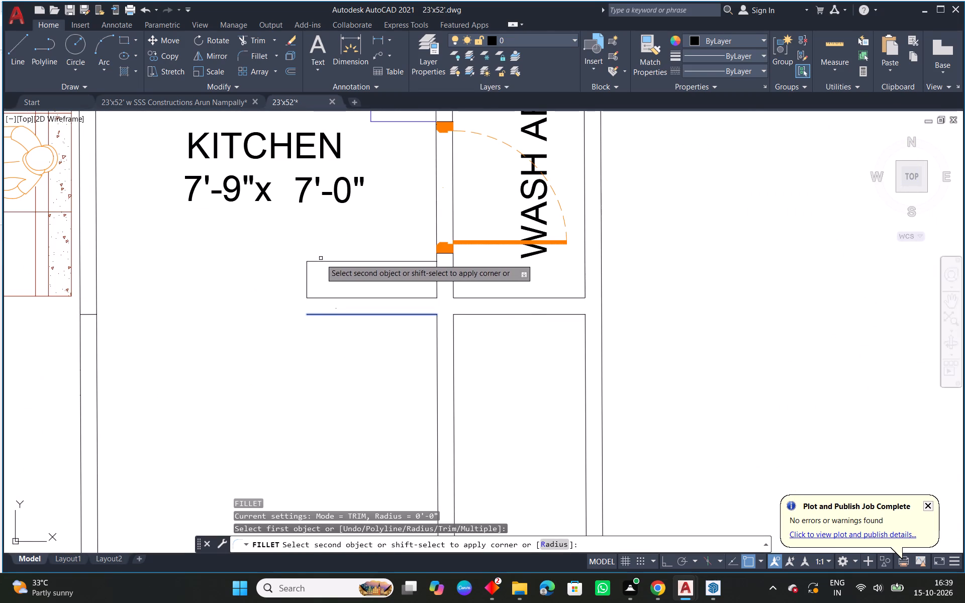
click(320, 260)
key(Escape)
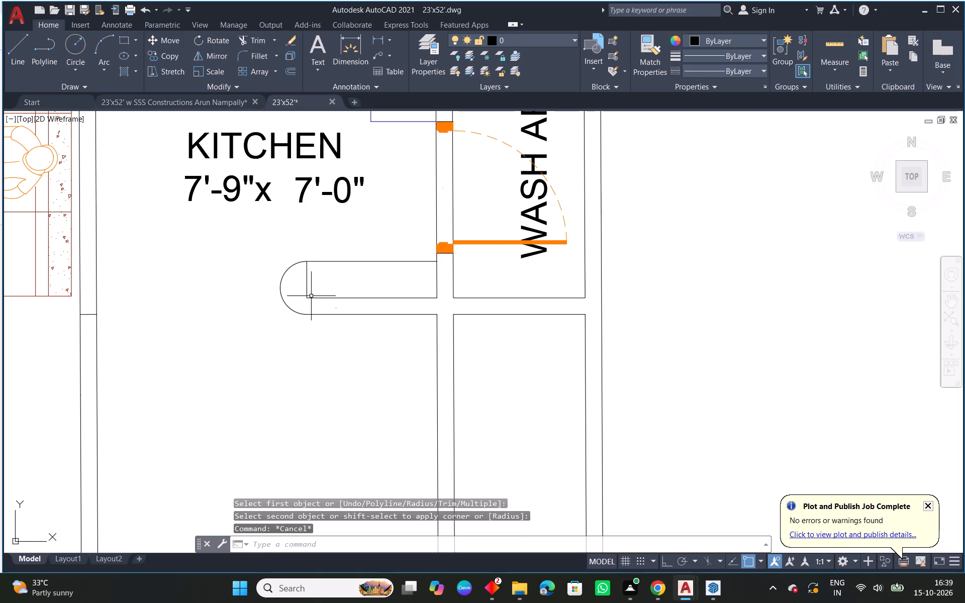
Draw a short vertical line closing the open end of the kitchen's cross wall between its two faces.
text(L)
key(space)
click(307, 299)
click(307, 314)
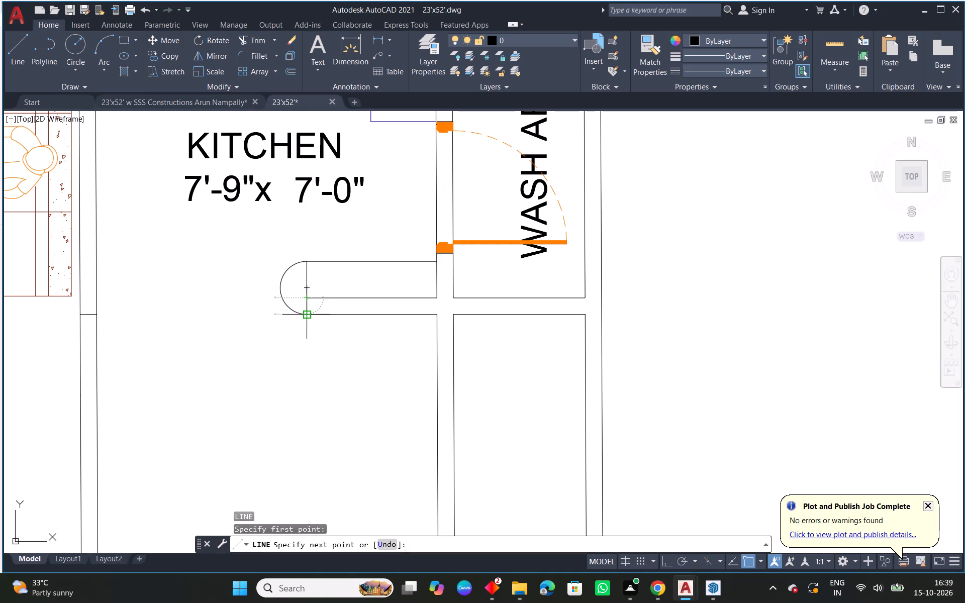
key(Escape)
Put the counter's end arc, its upper line and its vertical end line on the blue layer.
drag(296, 279, 288, 274)
click(262, 255)
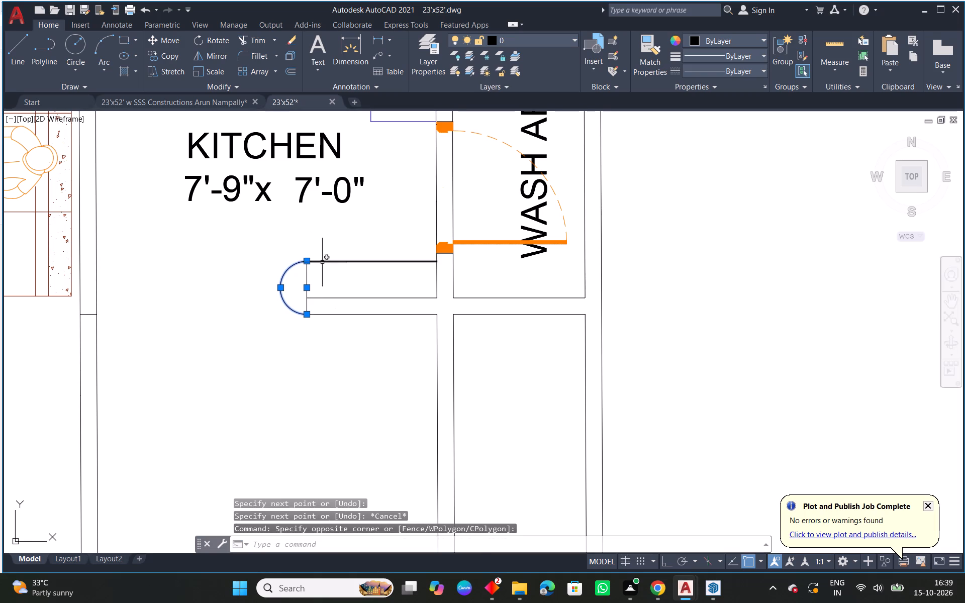
click(322, 262)
drag(323, 281, 315, 276)
click(297, 270)
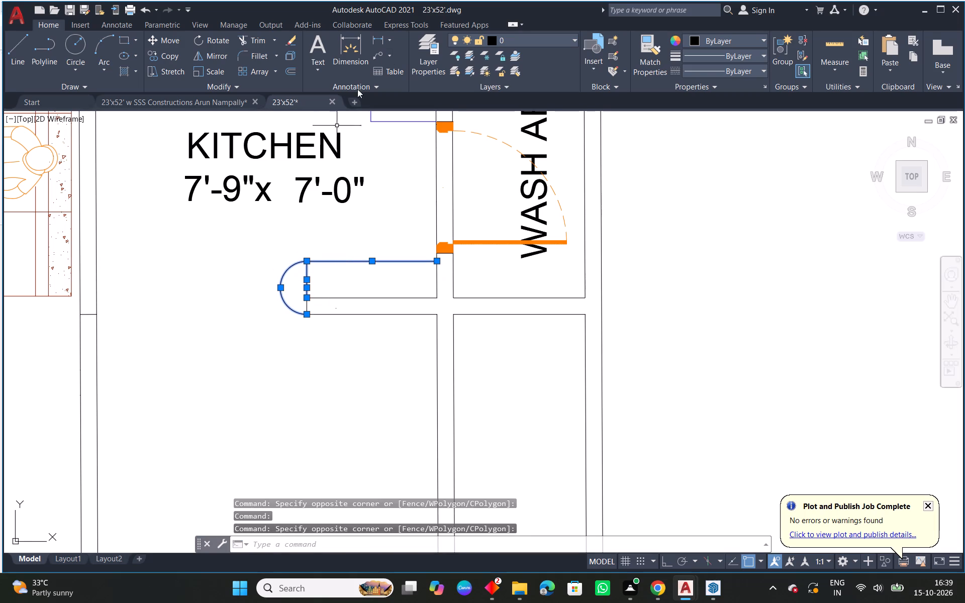
click(551, 42)
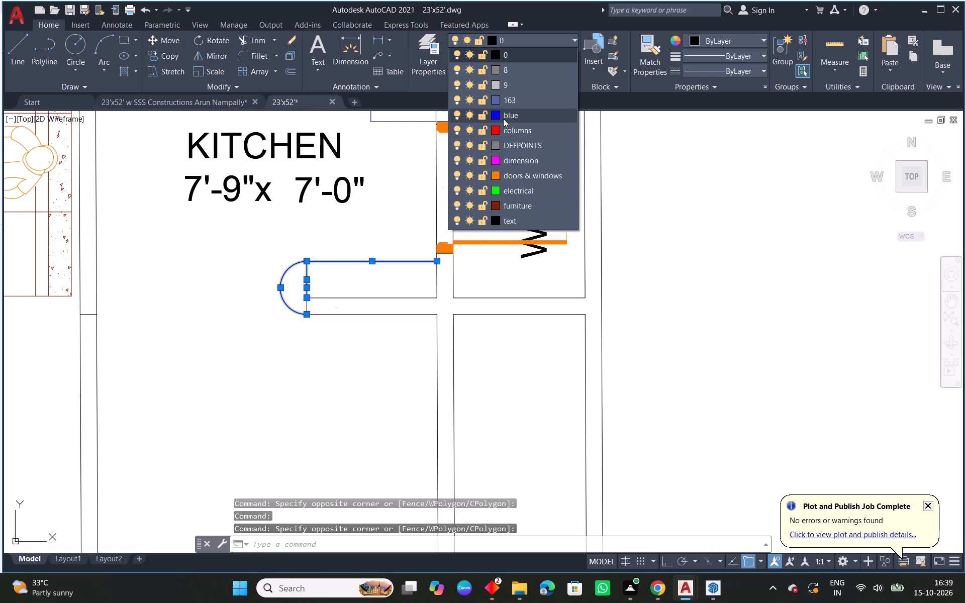
click(503, 117)
scroll(372, 349, down, 4)
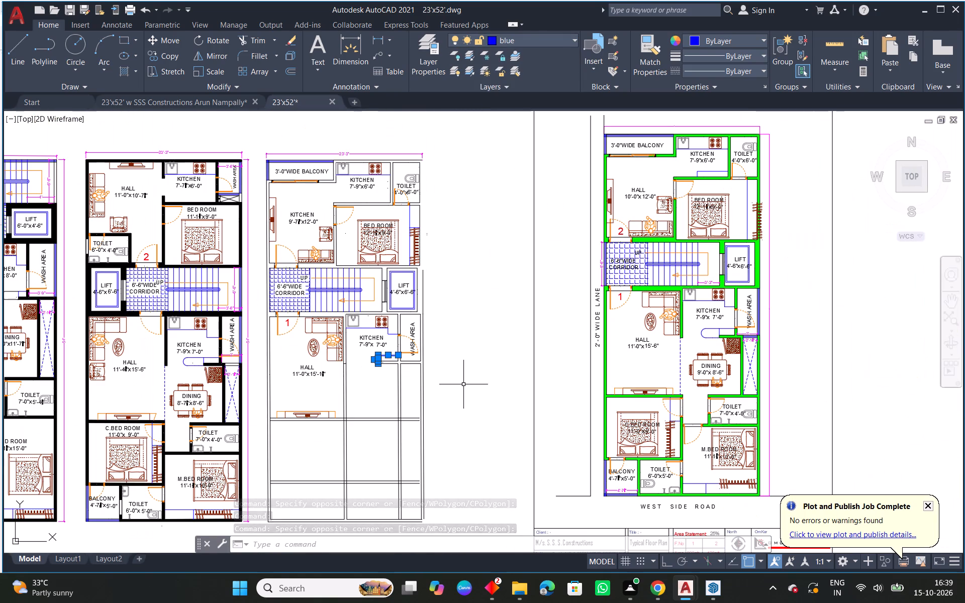
key(Escape)
key(Escape)
Copy the dining table, refrigerator and dining labels from the green plan, placing the refrigerator against the new plan's side wall below the kitchen.
scroll(710, 352, up, 1)
scroll(731, 395, up, 1)
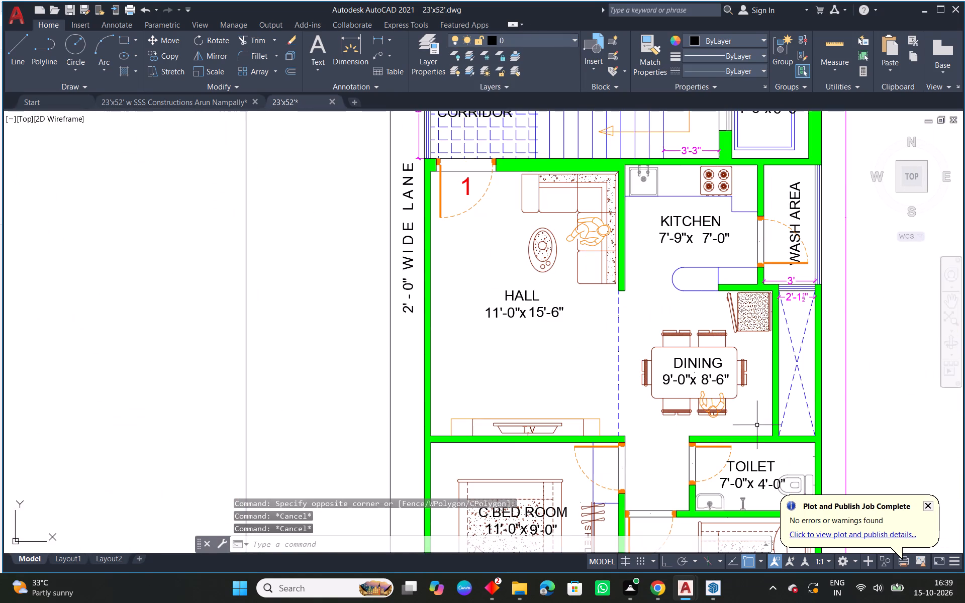
drag(755, 414, 751, 398)
click(662, 306)
text(CO)
key(space)
click(770, 309)
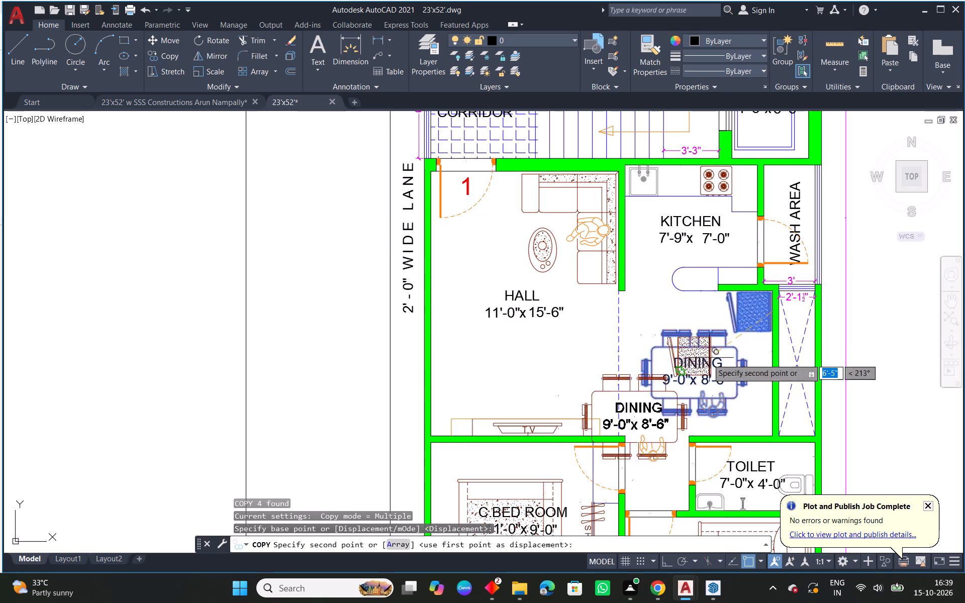
scroll(692, 370, down, 2)
middle_drag(732, 294, 824, 224)
scroll(460, 306, up, 3)
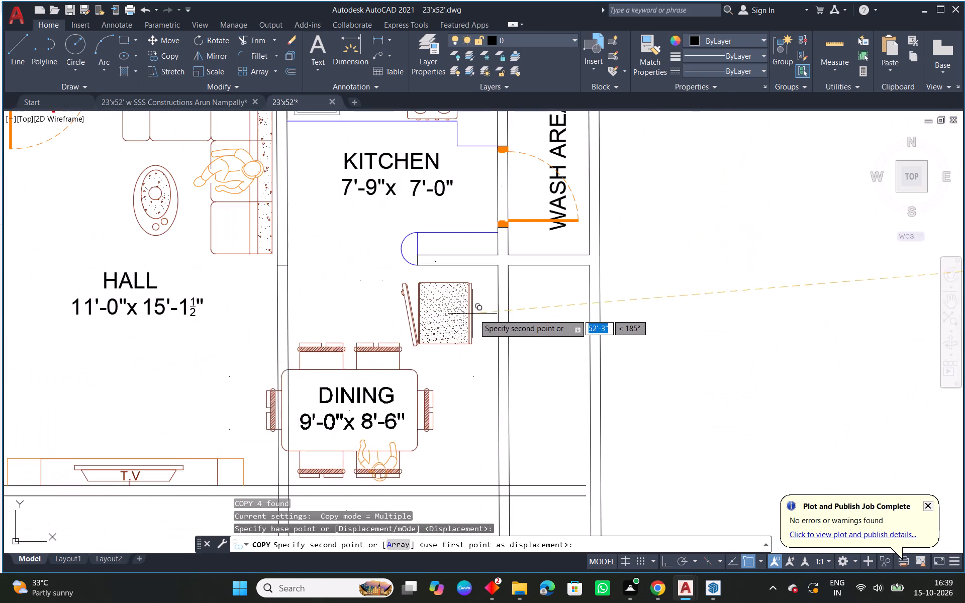
scroll(479, 317, up, 2)
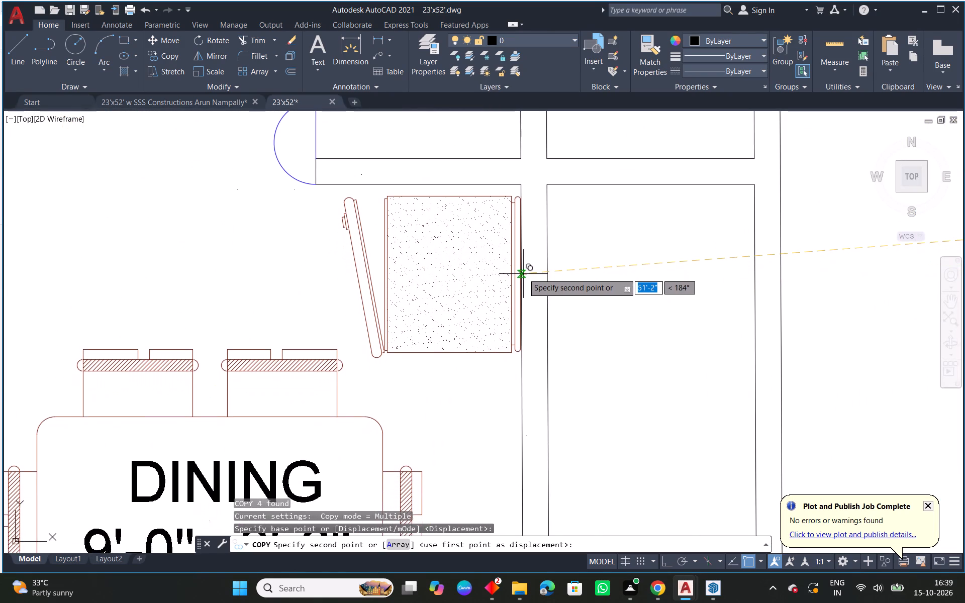
click(523, 273)
key(Escape)
Shift the copied refrigerator slightly away from the side wall using its grip.
scroll(494, 310, down, 2)
middle_drag(490, 381, 514, 306)
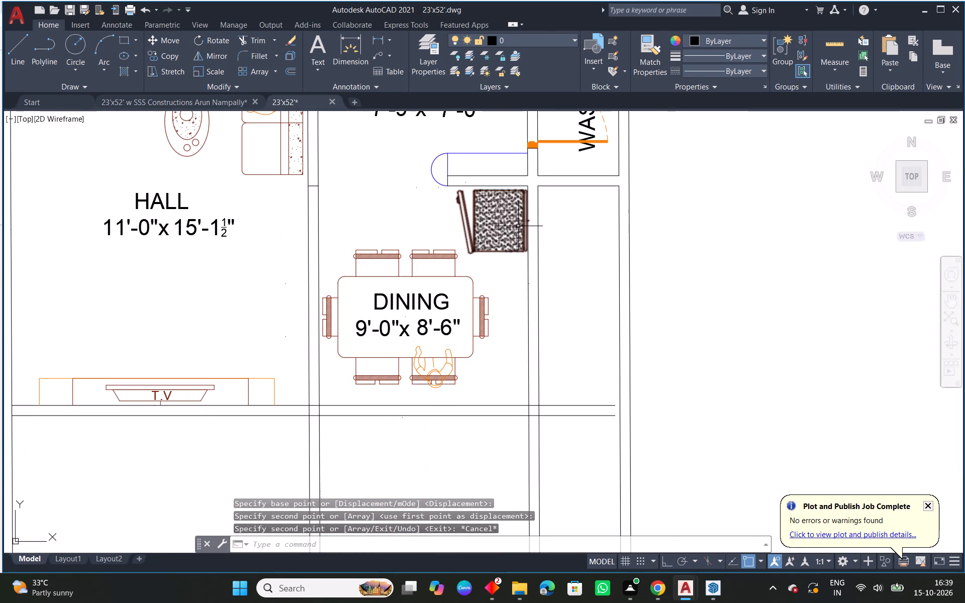
click(517, 226)
scroll(529, 220, up, 3)
click(525, 221)
click(519, 221)
key(Escape)
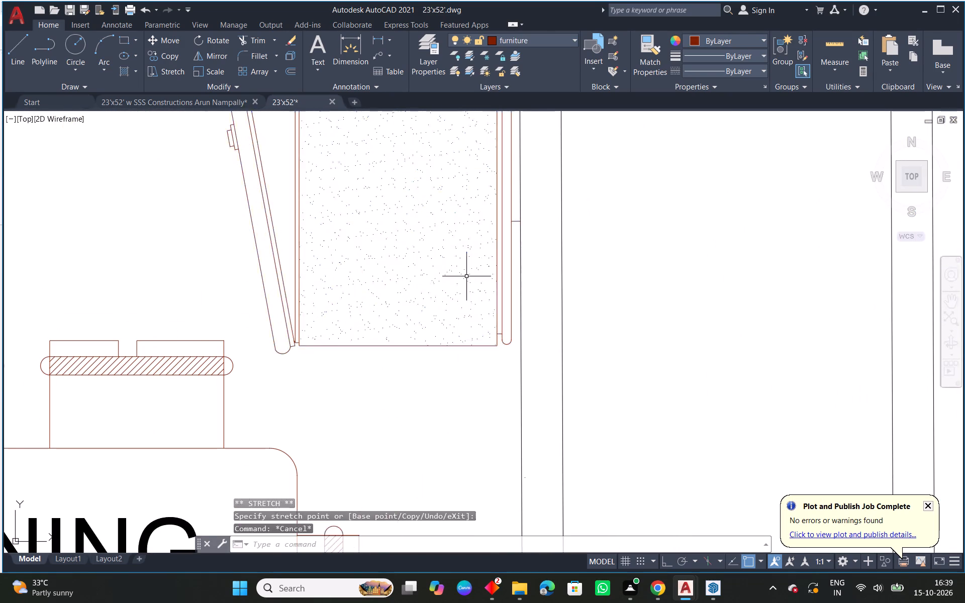
Move the dining table and its labels slightly down and toward the refrigerator's side wall.
scroll(463, 279, down, 4)
scroll(421, 371, up, 1)
scroll(421, 371, down, 1)
drag(430, 389, 425, 383)
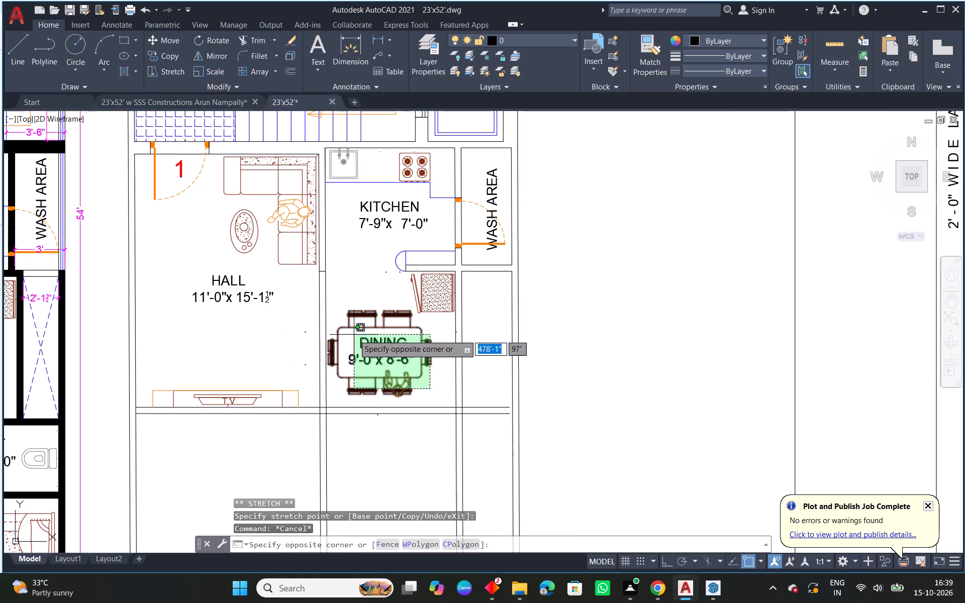
click(353, 335)
scroll(392, 371, up, 2)
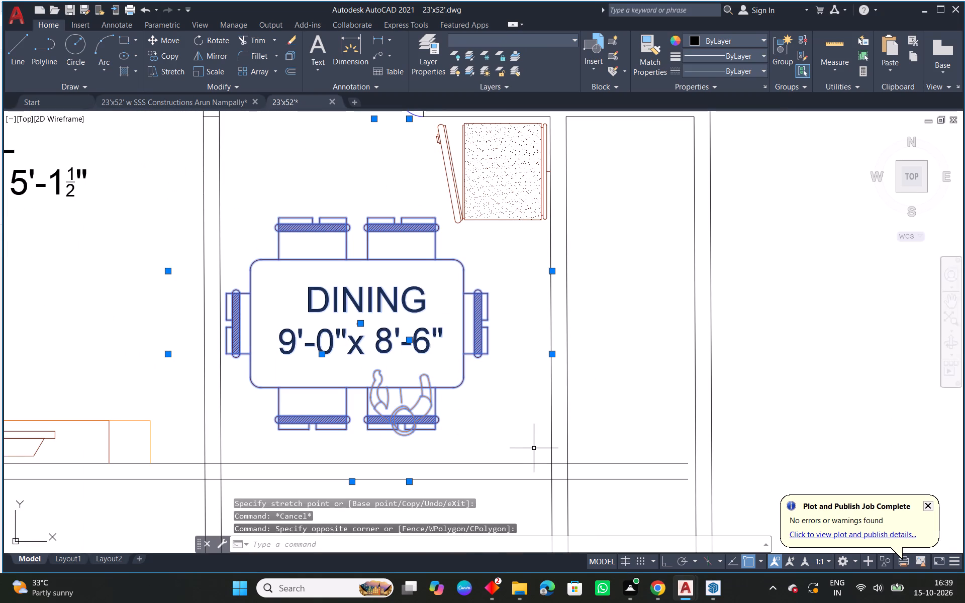
text(M)
key(space)
click(461, 399)
click(471, 410)
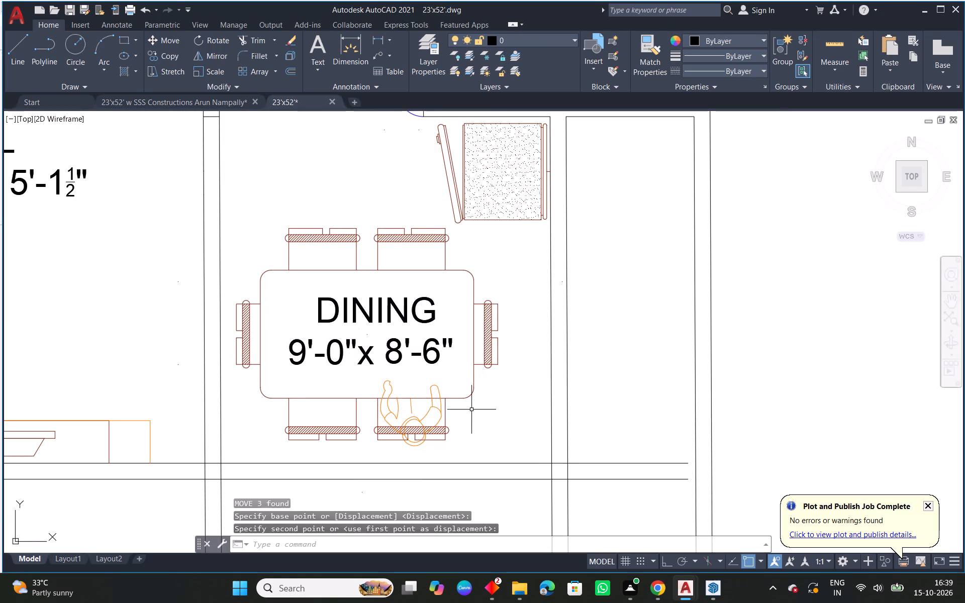
key(Escape)
Extend the face lines of both cross walls below the hall and dining area to the outer side wall.
scroll(411, 401, down, 2)
scroll(393, 393, up, 1)
scroll(398, 395, down, 1)
scroll(543, 428, down, 1)
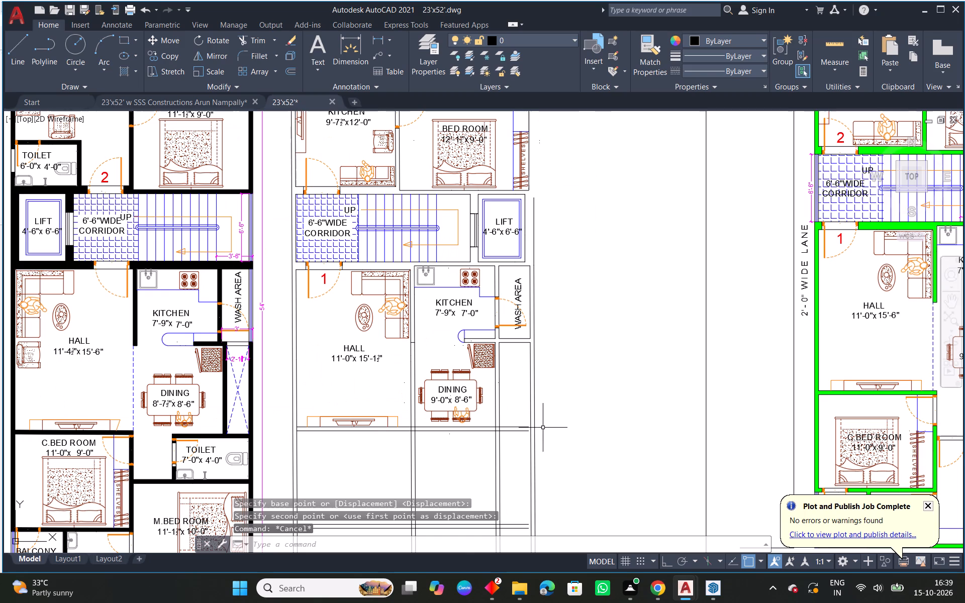
middle_drag(520, 442, 498, 349)
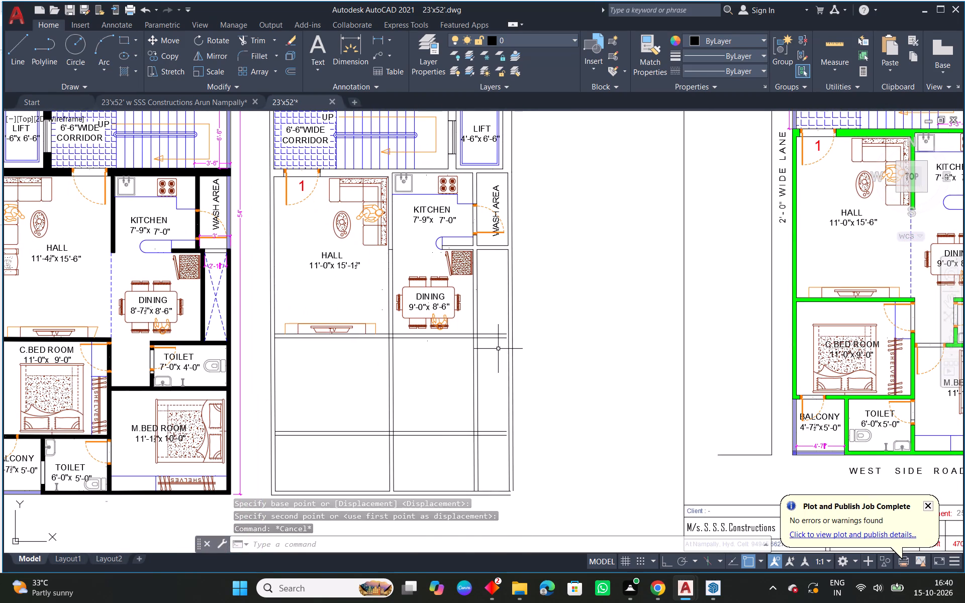
text(EX)
key(space)
drag(497, 458, 493, 354)
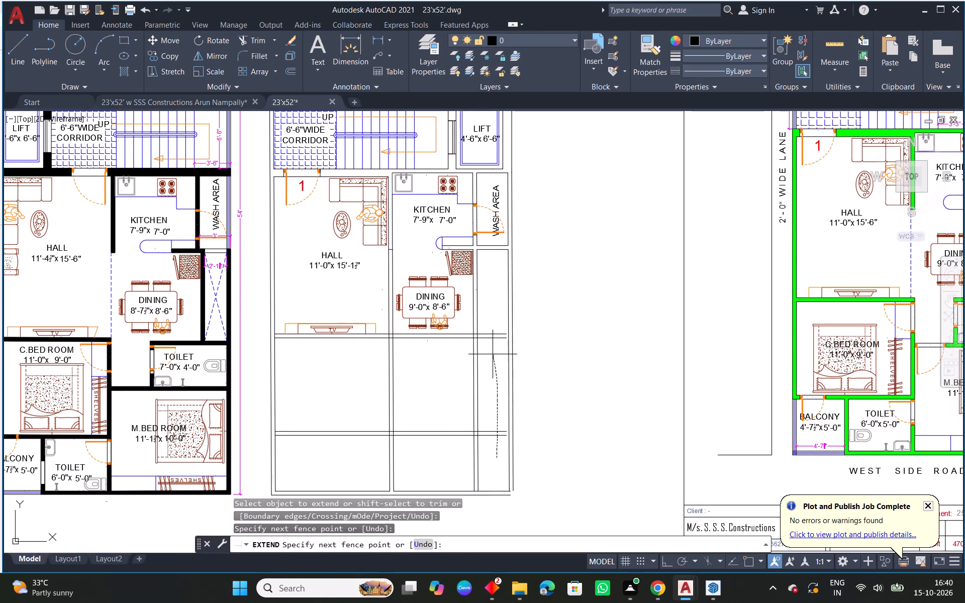
drag(493, 354, 490, 324)
key(Escape)
scroll(486, 368, down, 1)
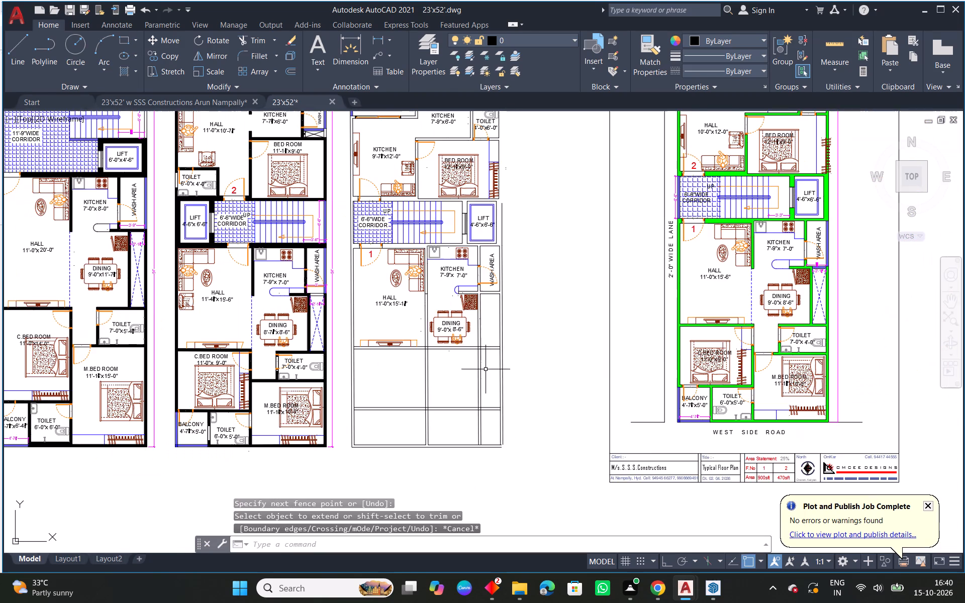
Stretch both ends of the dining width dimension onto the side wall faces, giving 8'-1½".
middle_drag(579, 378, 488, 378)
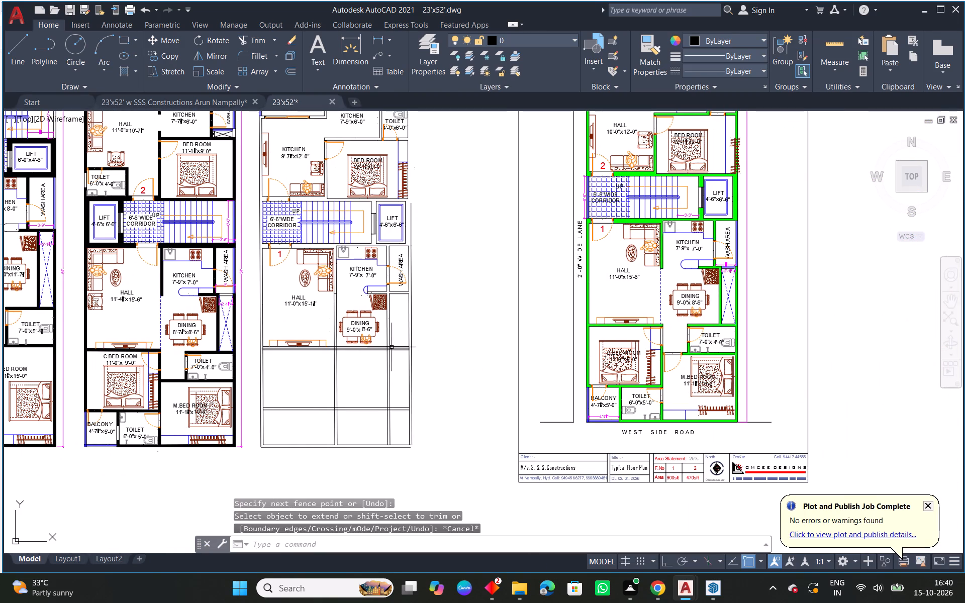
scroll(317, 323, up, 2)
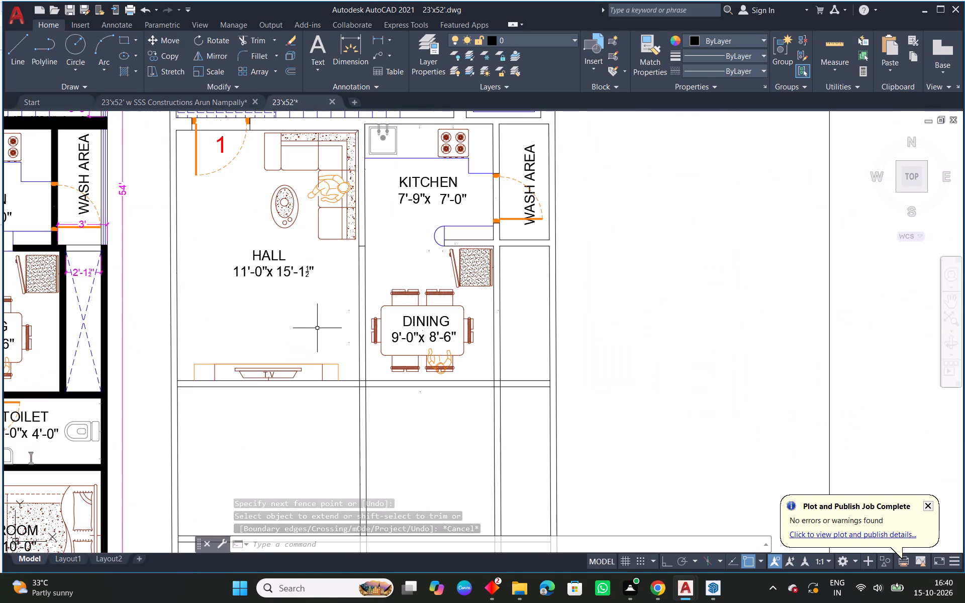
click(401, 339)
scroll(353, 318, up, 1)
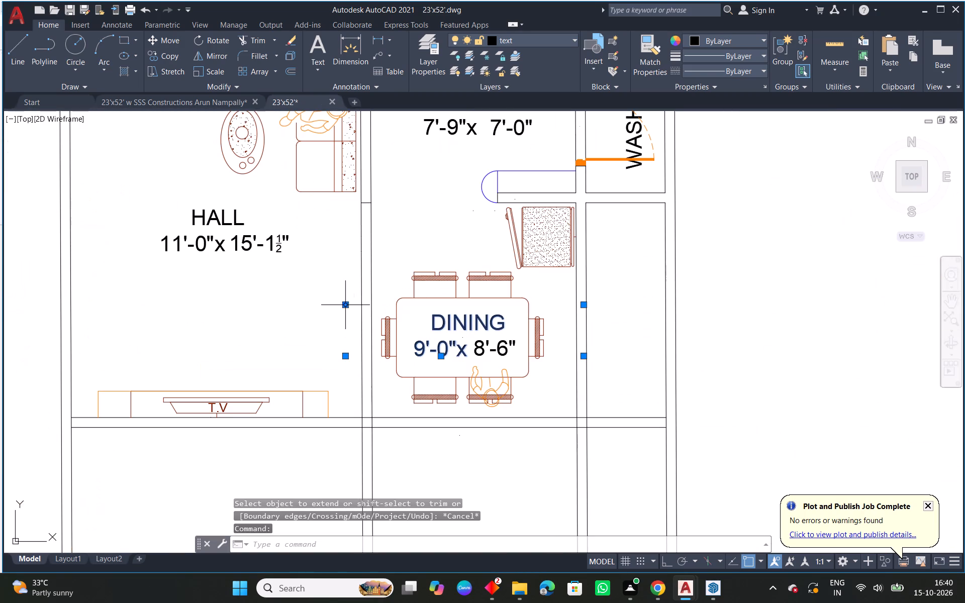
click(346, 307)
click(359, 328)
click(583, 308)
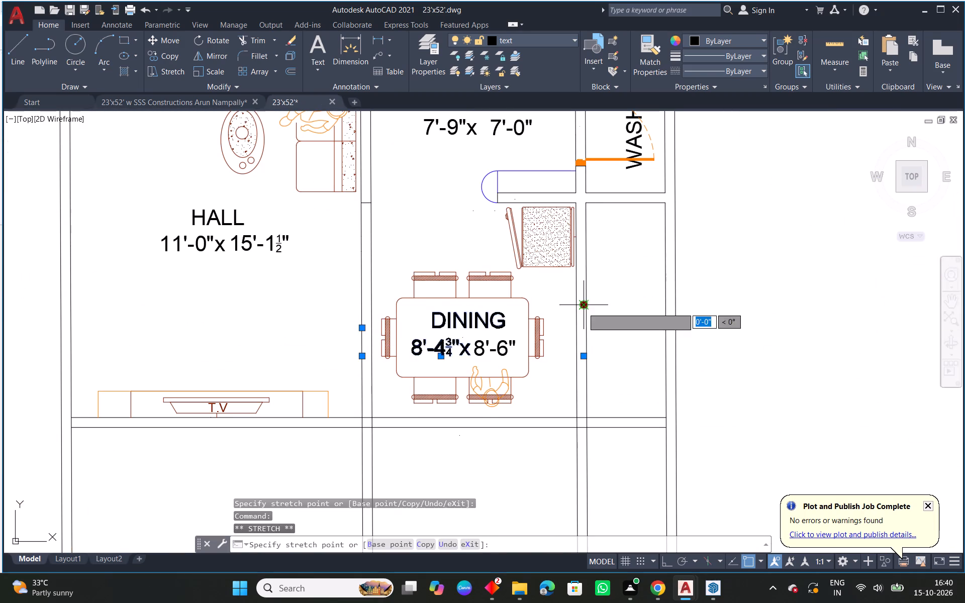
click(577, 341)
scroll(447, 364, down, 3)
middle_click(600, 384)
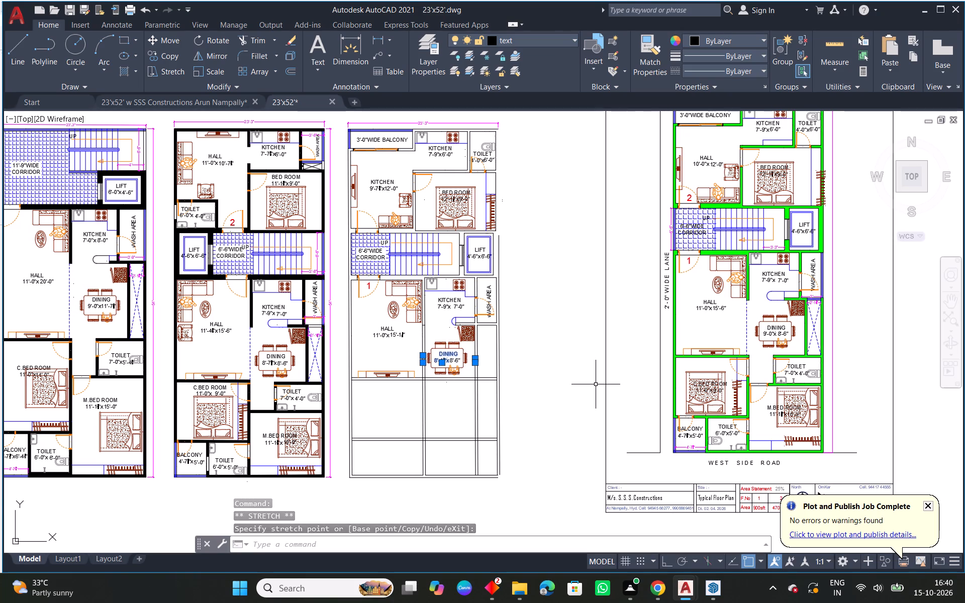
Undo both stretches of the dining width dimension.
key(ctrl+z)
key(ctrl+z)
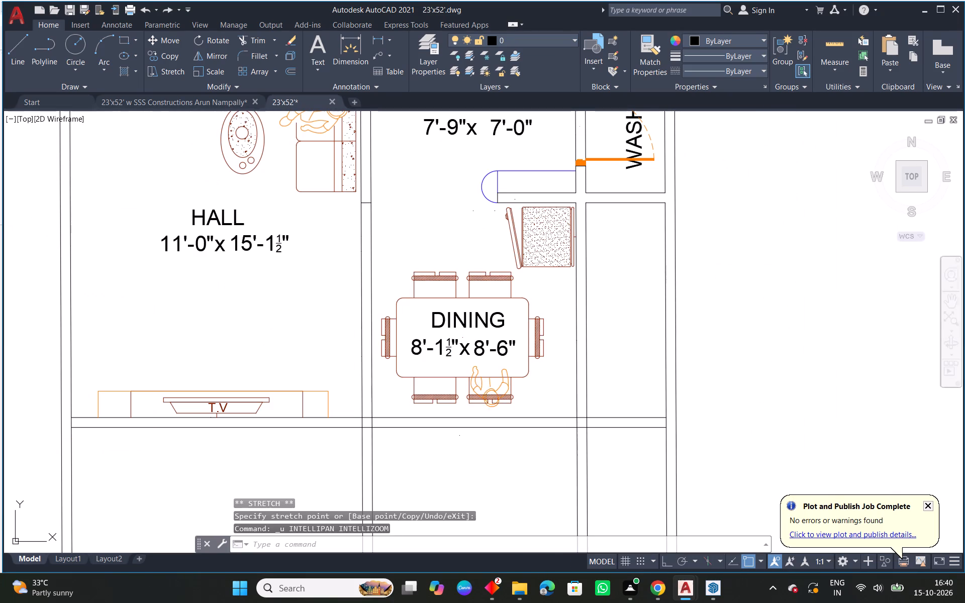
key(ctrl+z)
Trim both face lines of the wall between hall and dining, from the kitchen wall's end down to the cross wall.
scroll(400, 357, down, 2)
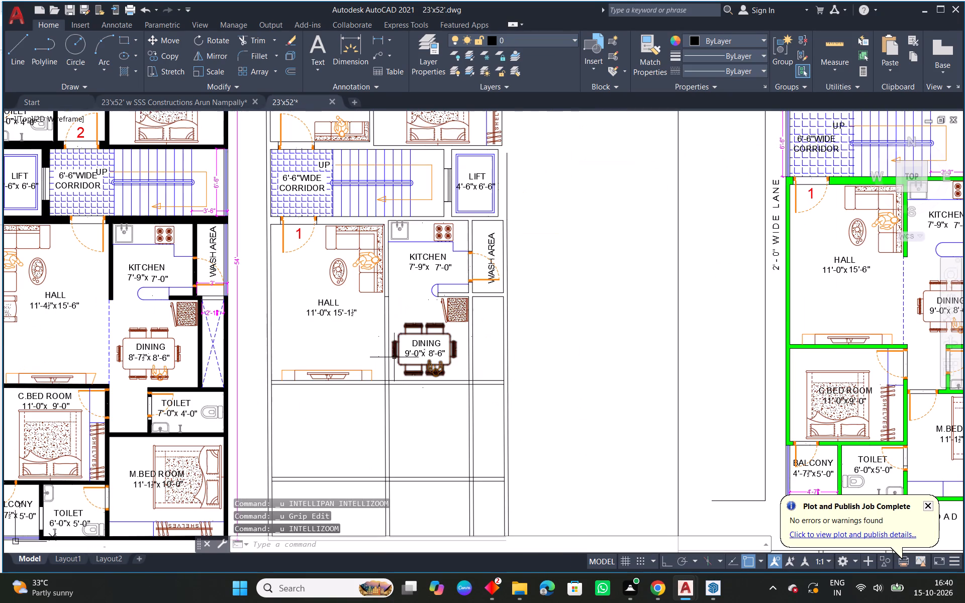
middle_drag(392, 355, 383, 355)
scroll(380, 380, up, 2)
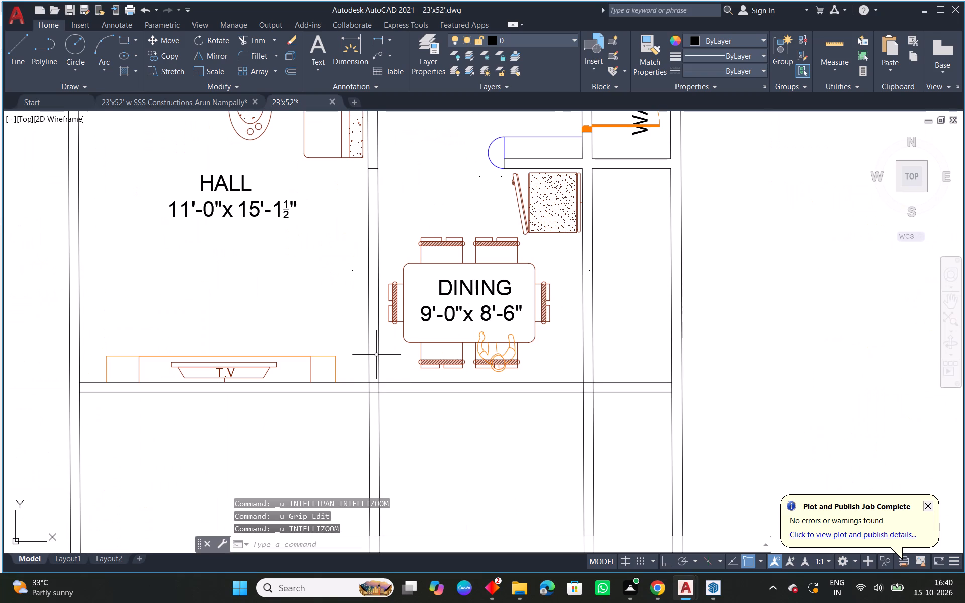
text(TR)
key(space)
drag(387, 258, 373, 259)
click(369, 311)
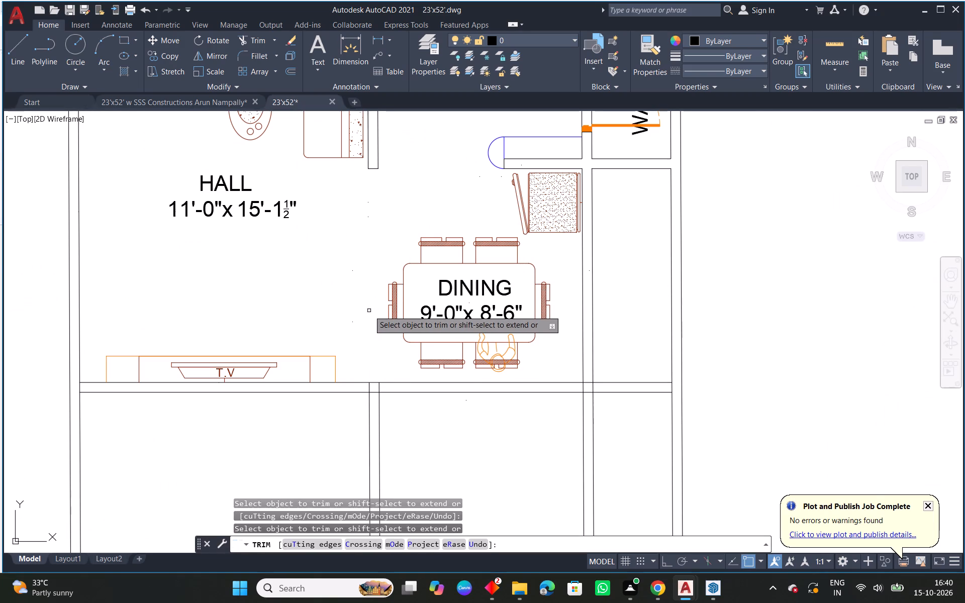
key(Escape)
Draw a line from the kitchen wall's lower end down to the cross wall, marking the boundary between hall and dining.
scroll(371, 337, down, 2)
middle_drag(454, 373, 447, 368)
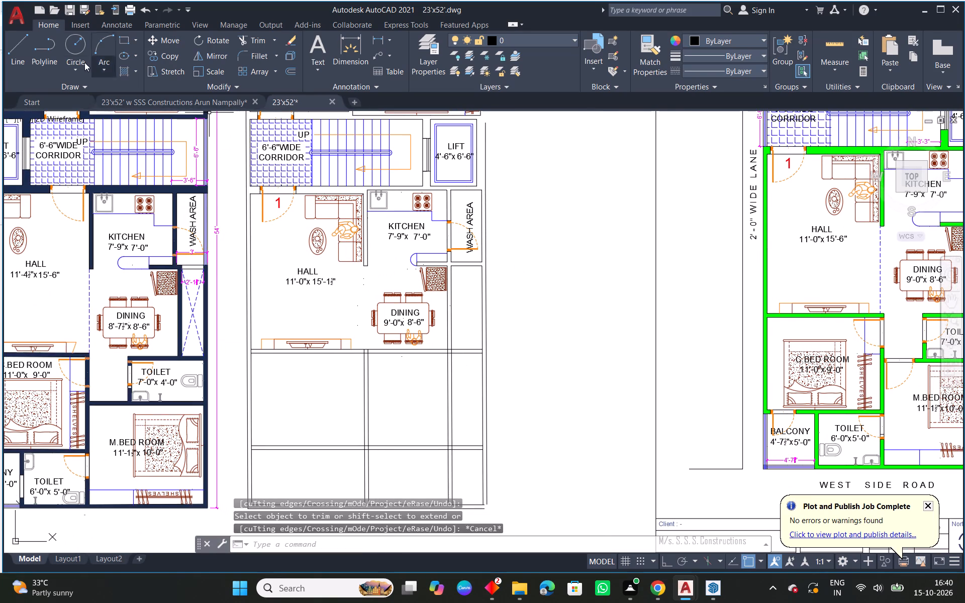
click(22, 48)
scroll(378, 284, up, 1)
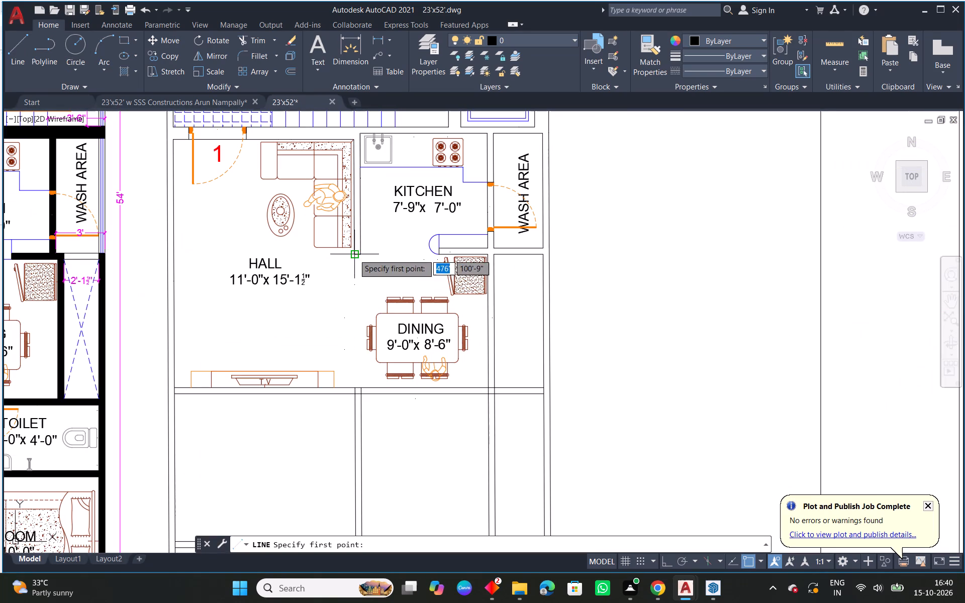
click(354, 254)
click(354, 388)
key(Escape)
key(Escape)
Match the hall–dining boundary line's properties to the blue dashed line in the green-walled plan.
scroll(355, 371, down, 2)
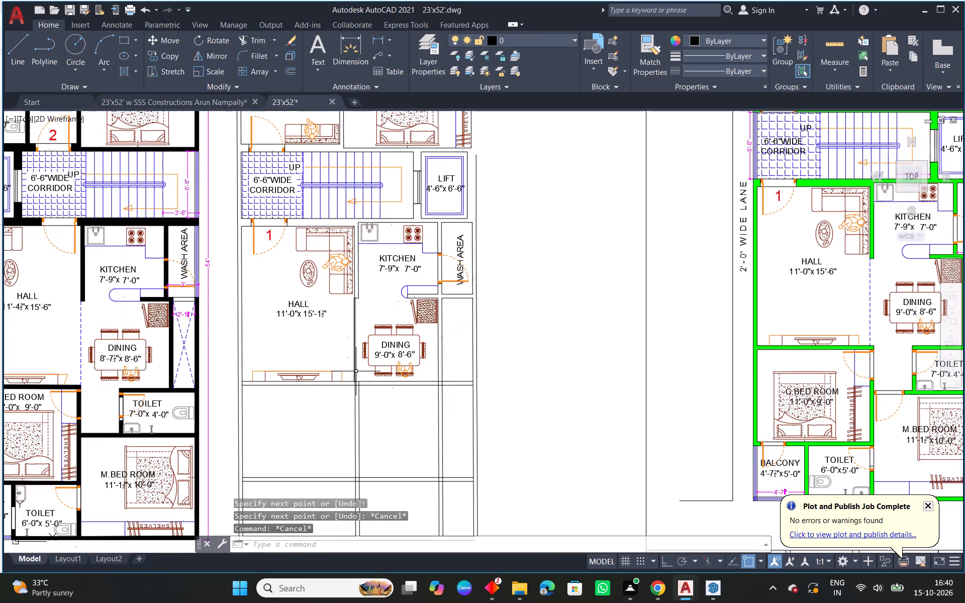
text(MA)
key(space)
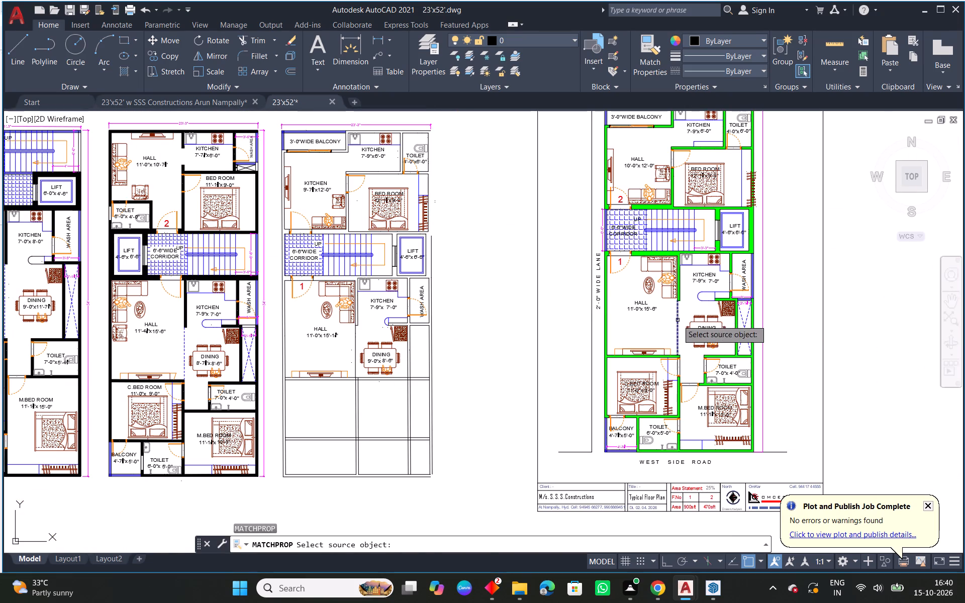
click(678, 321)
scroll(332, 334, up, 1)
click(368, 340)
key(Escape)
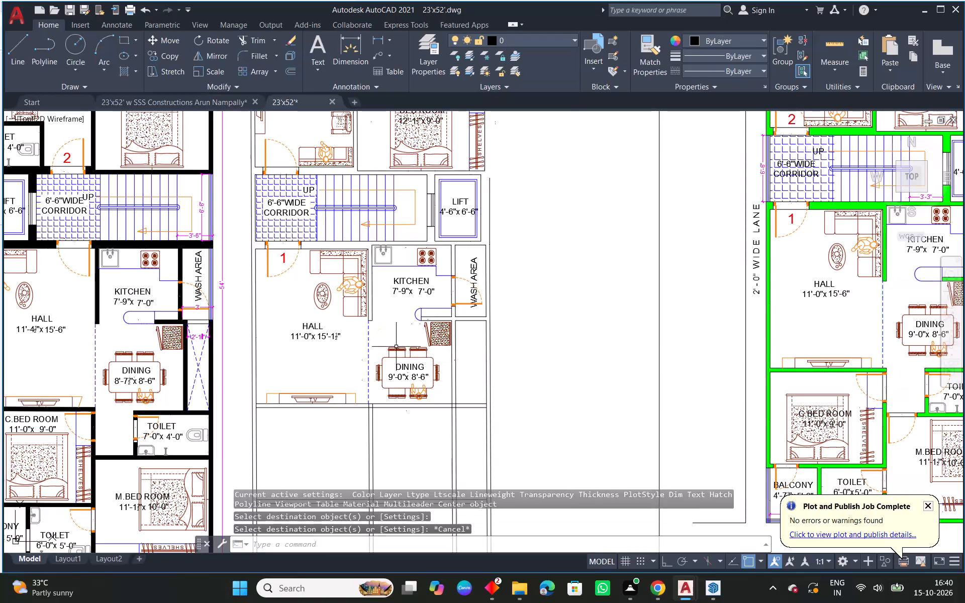
Offset the outer side wall's inner face line below the wash area 2'-1½" toward the dining area.
scroll(421, 355, down, 2)
middle_drag(506, 409, 445, 366)
scroll(386, 318, up, 1)
middle_drag(643, 360, 547, 359)
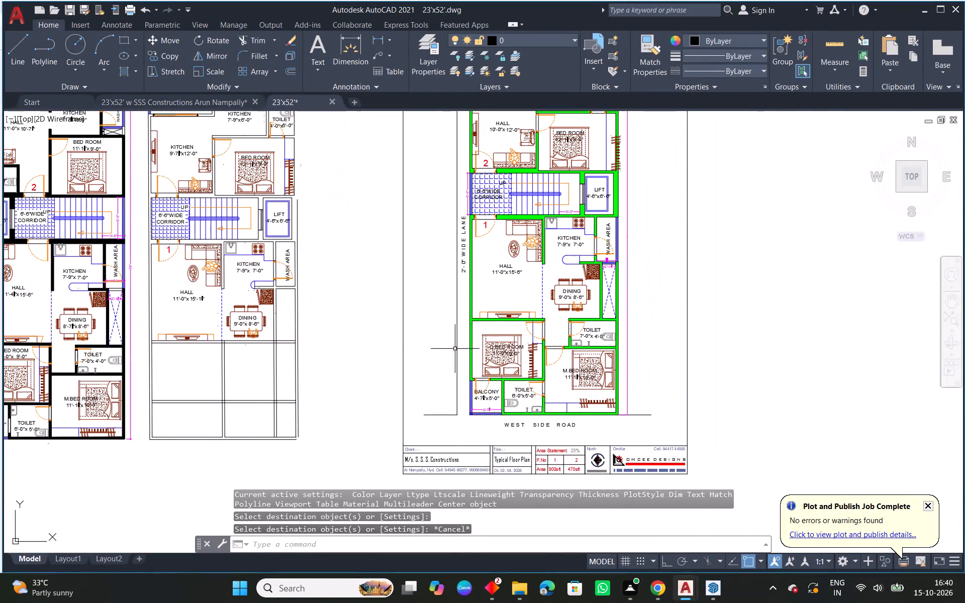
scroll(289, 312, up, 1)
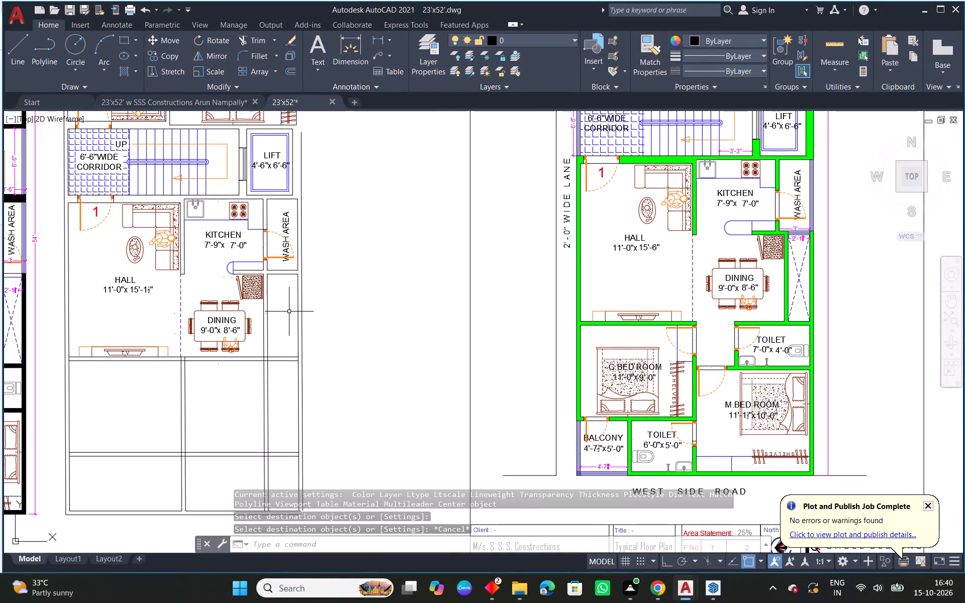
text(O 2'')
key(BackSpace)
text(1.5")
key(Return)
scroll(317, 296, up, 1)
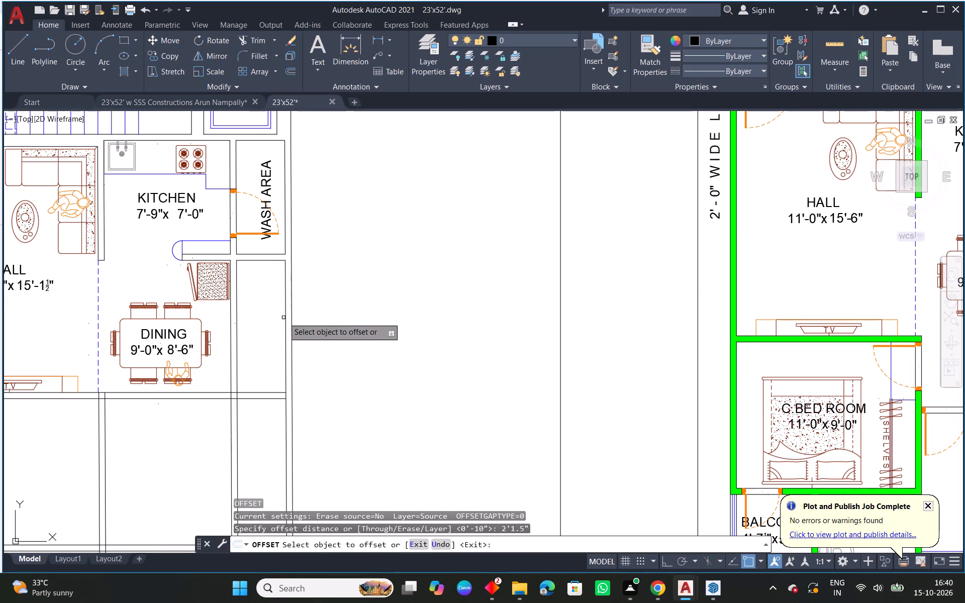
click(285, 317)
click(263, 319)
key(Escape)
Move both face lines of the dining side wall so the outer one lands on the offset line, and delete that offset line.
scroll(241, 339, up, 2)
drag(241, 364, 233, 365)
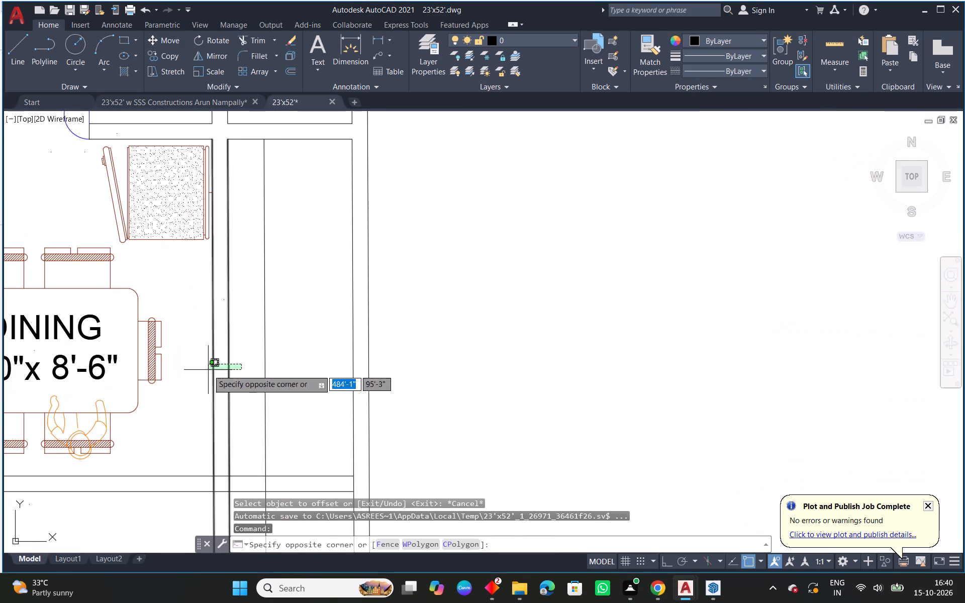
click(208, 370)
key(m)
key(space)
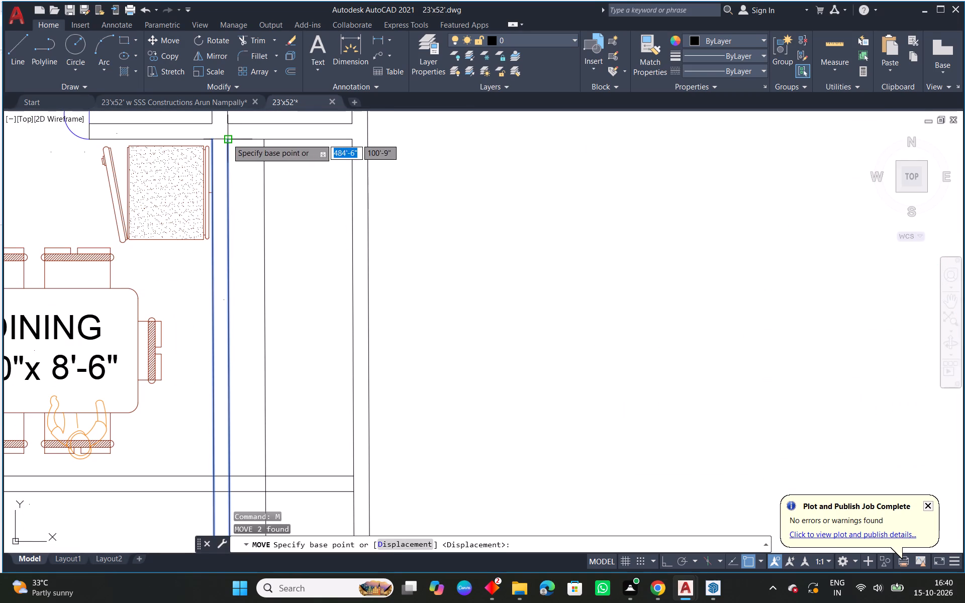
click(227, 139)
click(261, 142)
key(Escape)
click(265, 173)
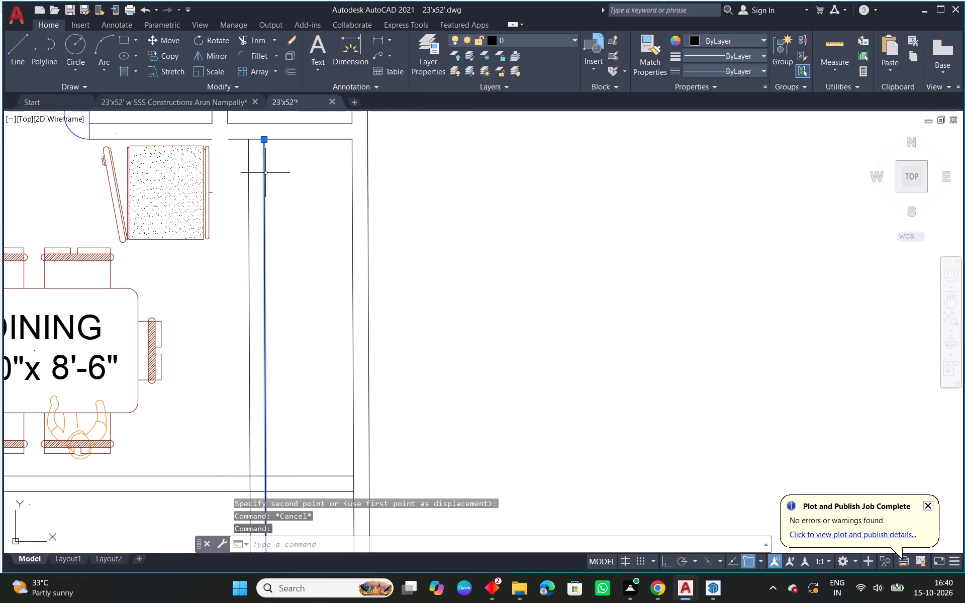
key(Delete)
Trim the moved wall's lines between the two cross walls and open up its junctions with the upper cross wall and outer side wall.
scroll(278, 192, down, 3)
scroll(274, 328, up, 2)
middle_drag(297, 242, 323, 313)
text(TR)
key(space)
drag(322, 309, 281, 311)
scroll(303, 270, up, 2)
drag(316, 279, 274, 279)
click(292, 268)
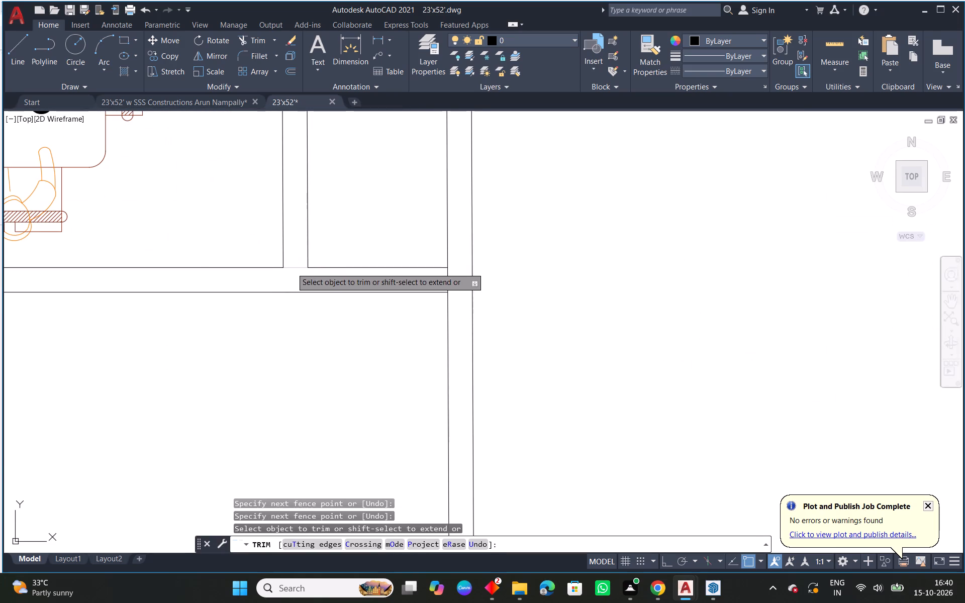
click(446, 277)
key(Escape)
scroll(395, 300, down, 3)
middle_drag(312, 296, 331, 300)
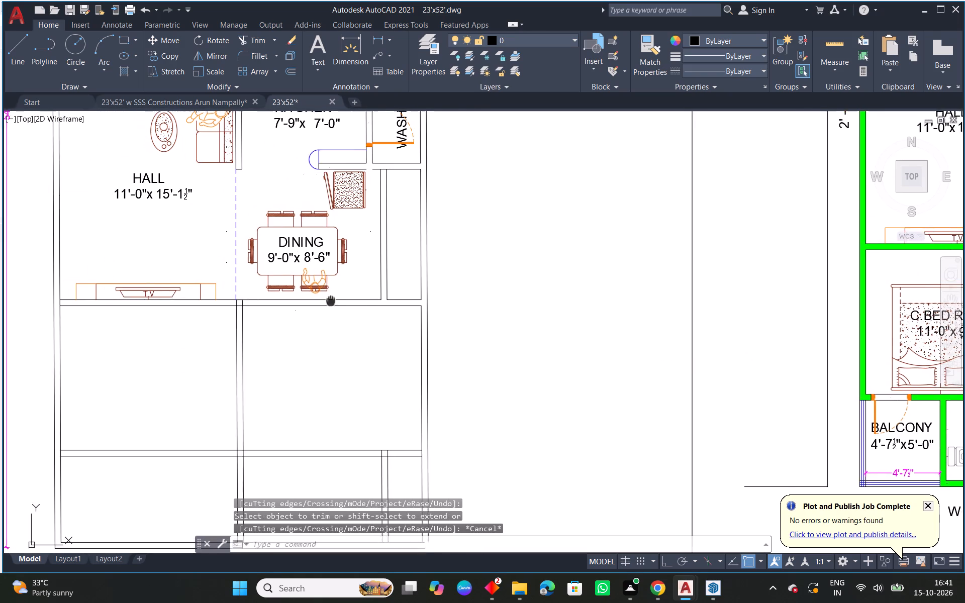
Move the dining table set with its DINING label and size text slightly toward the relocated side wall.
scroll(312, 268, up, 1)
drag(366, 293, 301, 264)
click(241, 235)
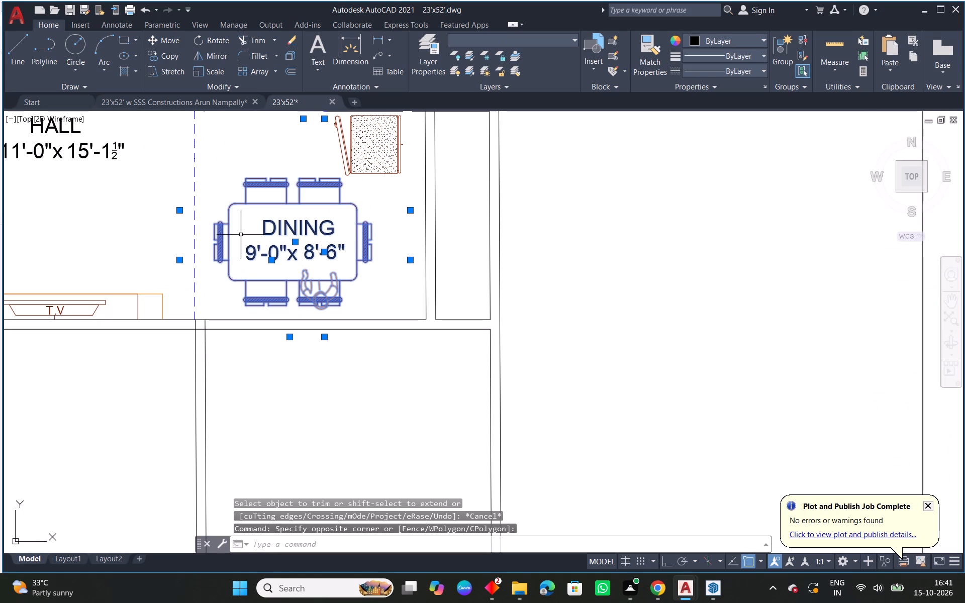
key(m)
key(space)
click(341, 281)
click(358, 280)
key(Escape)
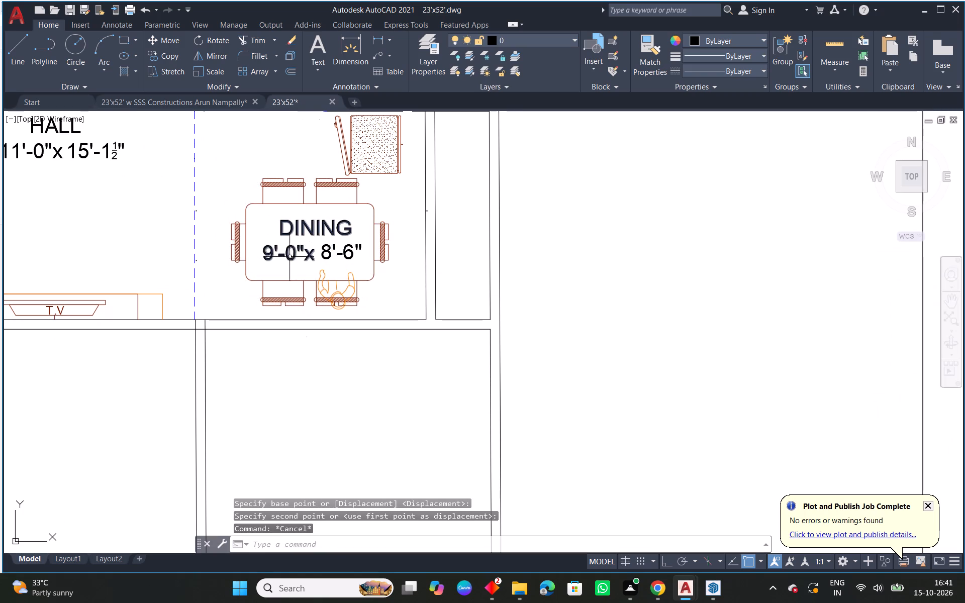
Stretch the dining width dimension's ends onto the dashed boundary line and the relocated side wall face, giving 9'-0¼".
click(288, 256)
scroll(201, 218, up, 2)
drag(187, 195, 187, 202)
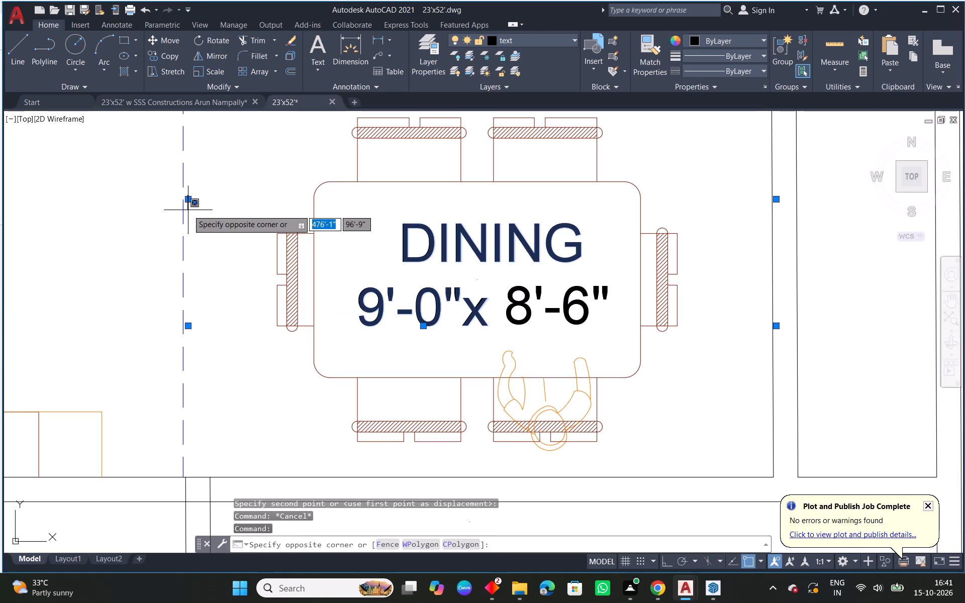
key(Escape)
drag(190, 202, 190, 209)
click(181, 278)
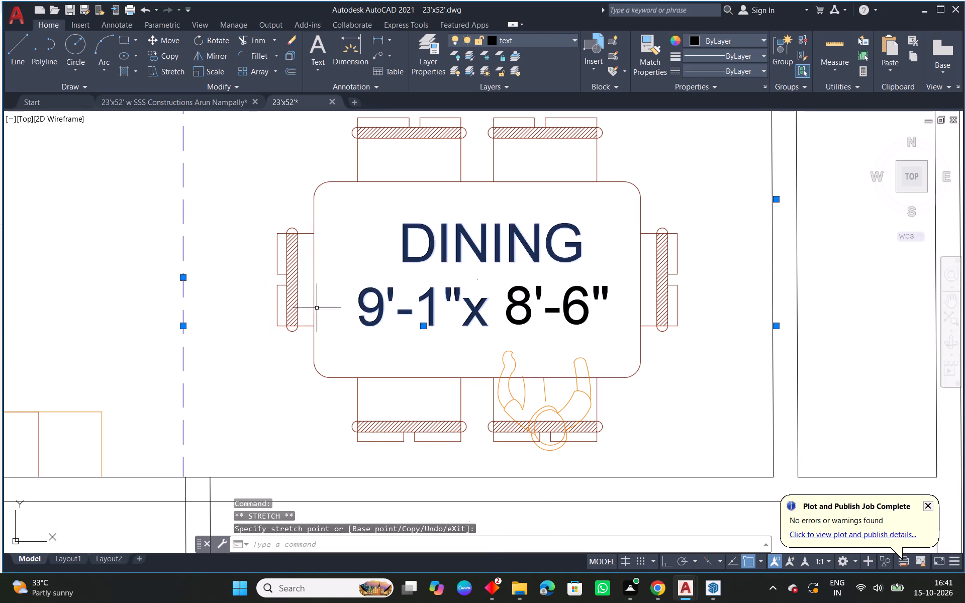
middle_drag(538, 293, 400, 300)
scroll(653, 203, up, 1)
click(630, 211)
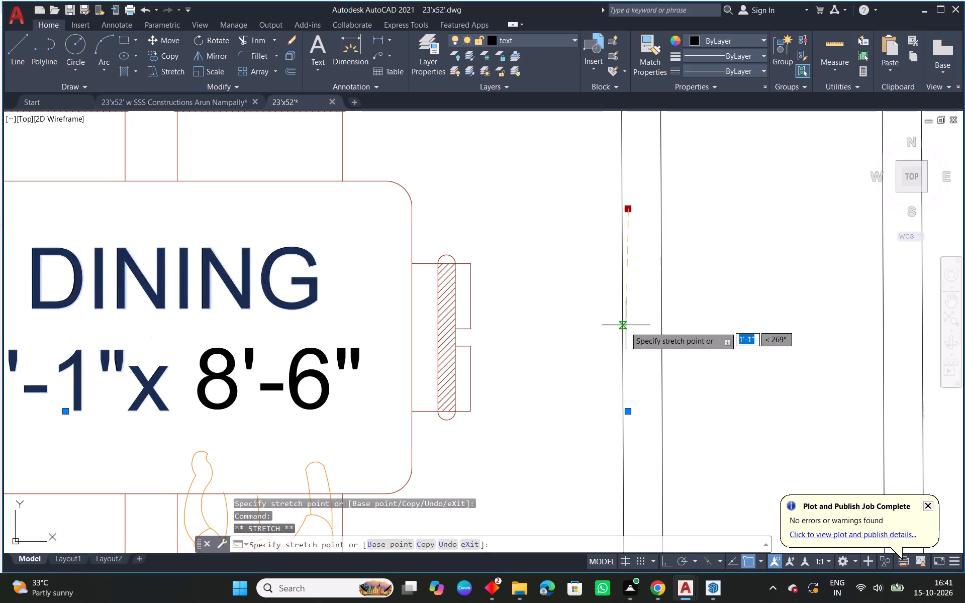
click(617, 340)
scroll(639, 341, down, 2)
scroll(640, 375, up, 4)
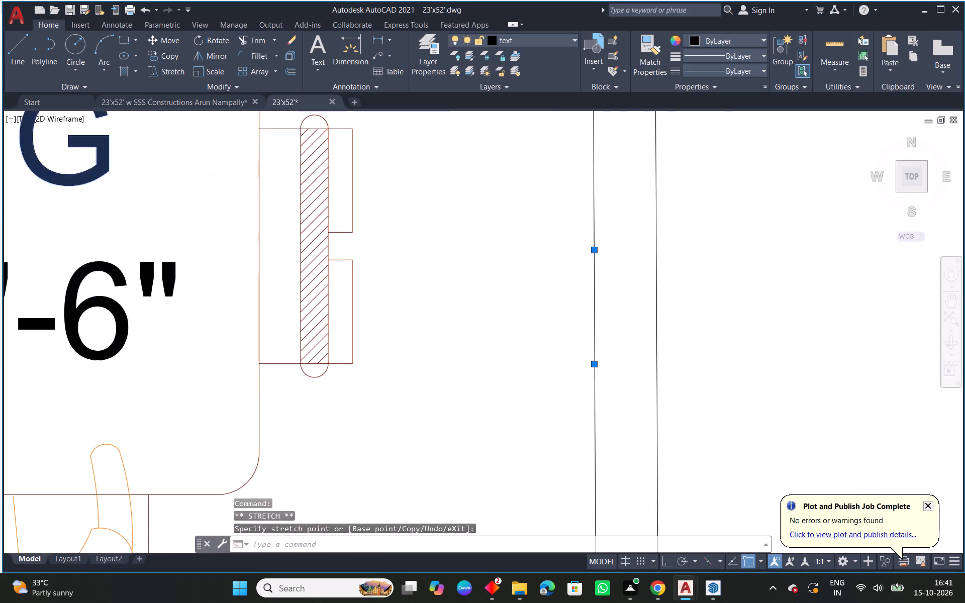
scroll(617, 376, up, 2)
scroll(617, 376, down, 4)
scroll(605, 376, up, 8)
drag(570, 354, 576, 354)
click(588, 353)
scroll(583, 357, down, 11)
key(Escape)
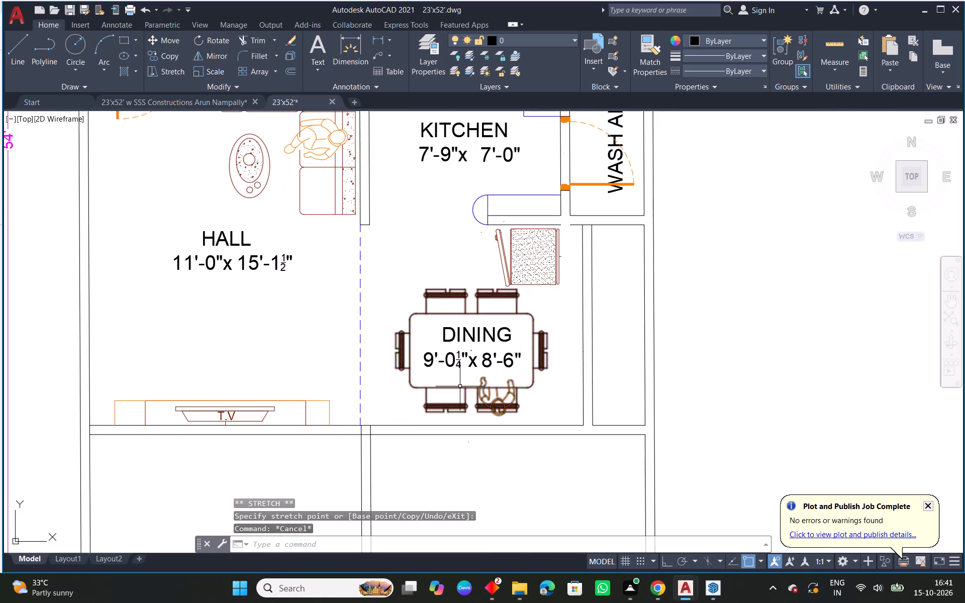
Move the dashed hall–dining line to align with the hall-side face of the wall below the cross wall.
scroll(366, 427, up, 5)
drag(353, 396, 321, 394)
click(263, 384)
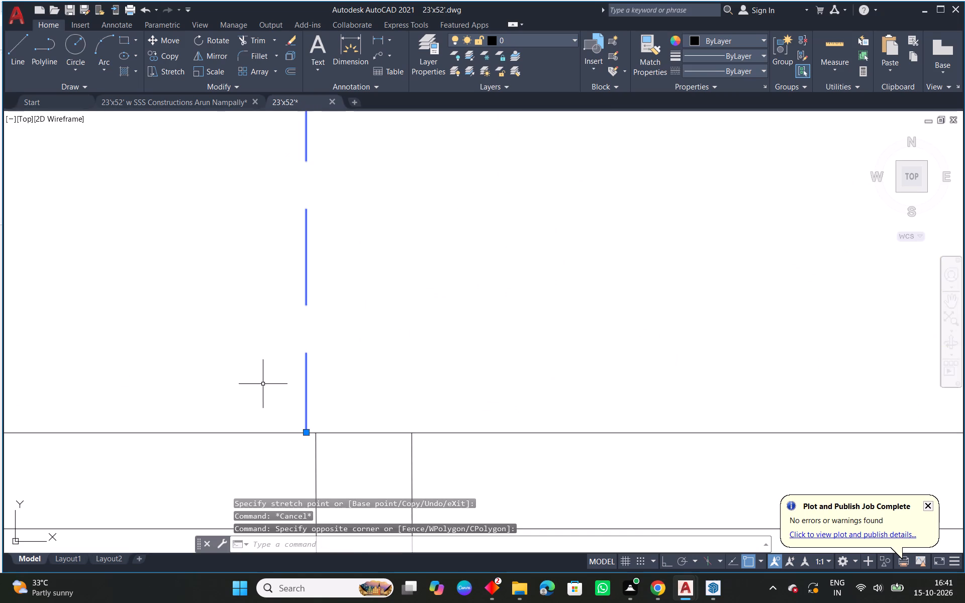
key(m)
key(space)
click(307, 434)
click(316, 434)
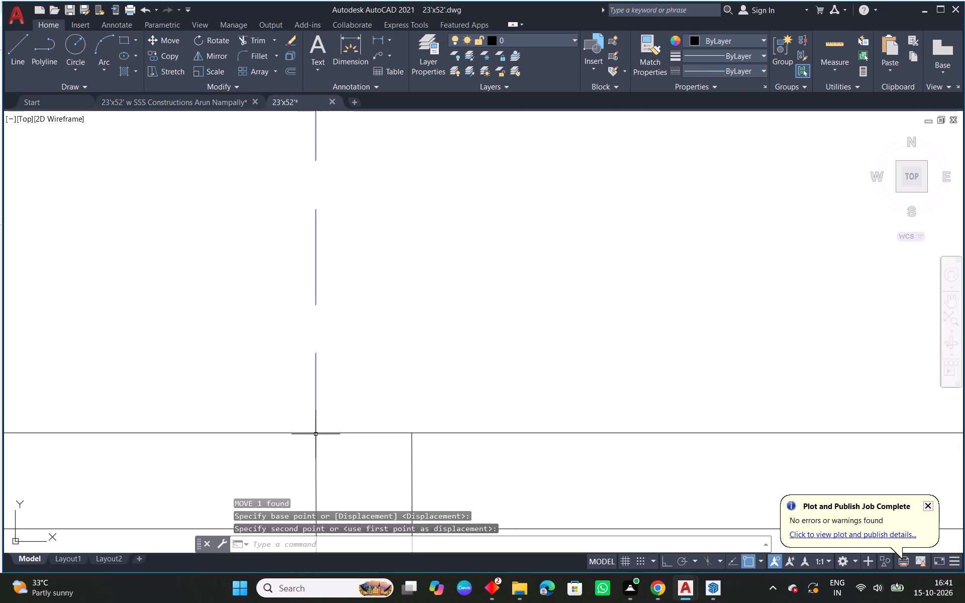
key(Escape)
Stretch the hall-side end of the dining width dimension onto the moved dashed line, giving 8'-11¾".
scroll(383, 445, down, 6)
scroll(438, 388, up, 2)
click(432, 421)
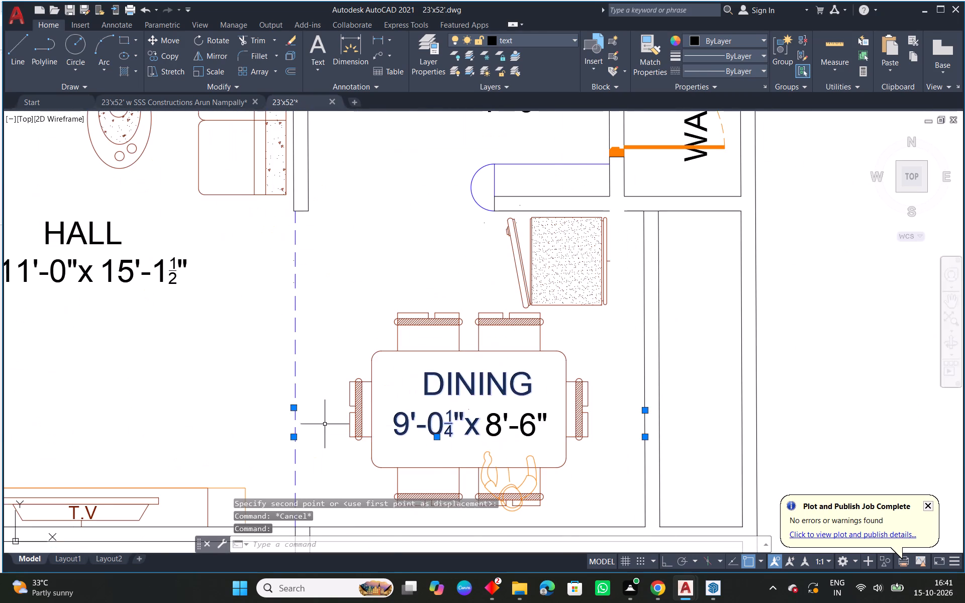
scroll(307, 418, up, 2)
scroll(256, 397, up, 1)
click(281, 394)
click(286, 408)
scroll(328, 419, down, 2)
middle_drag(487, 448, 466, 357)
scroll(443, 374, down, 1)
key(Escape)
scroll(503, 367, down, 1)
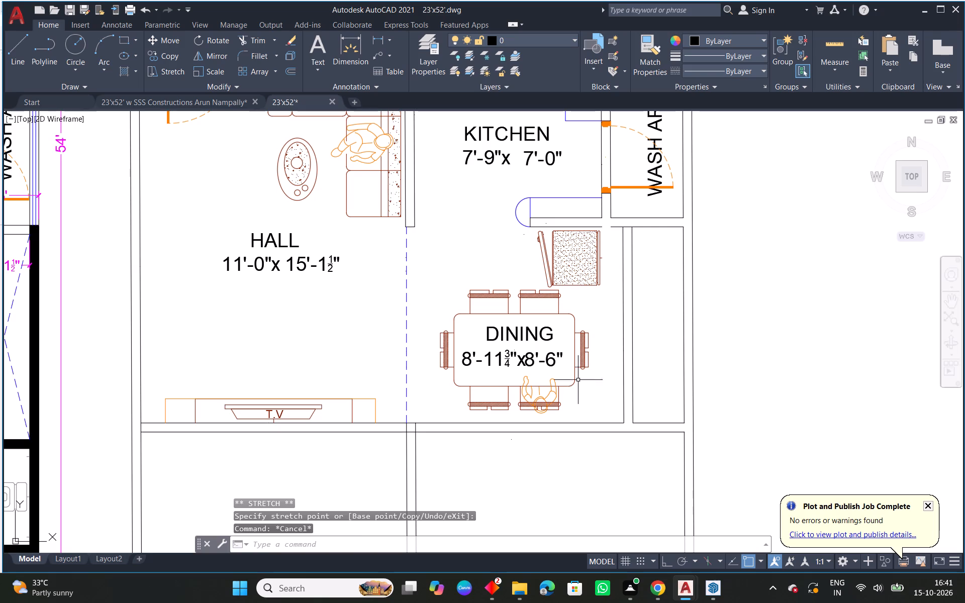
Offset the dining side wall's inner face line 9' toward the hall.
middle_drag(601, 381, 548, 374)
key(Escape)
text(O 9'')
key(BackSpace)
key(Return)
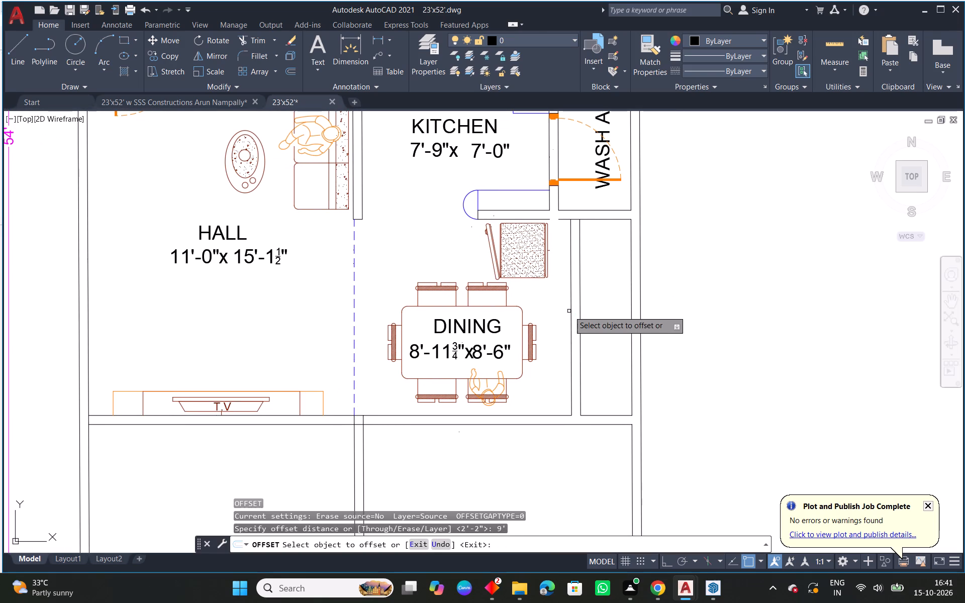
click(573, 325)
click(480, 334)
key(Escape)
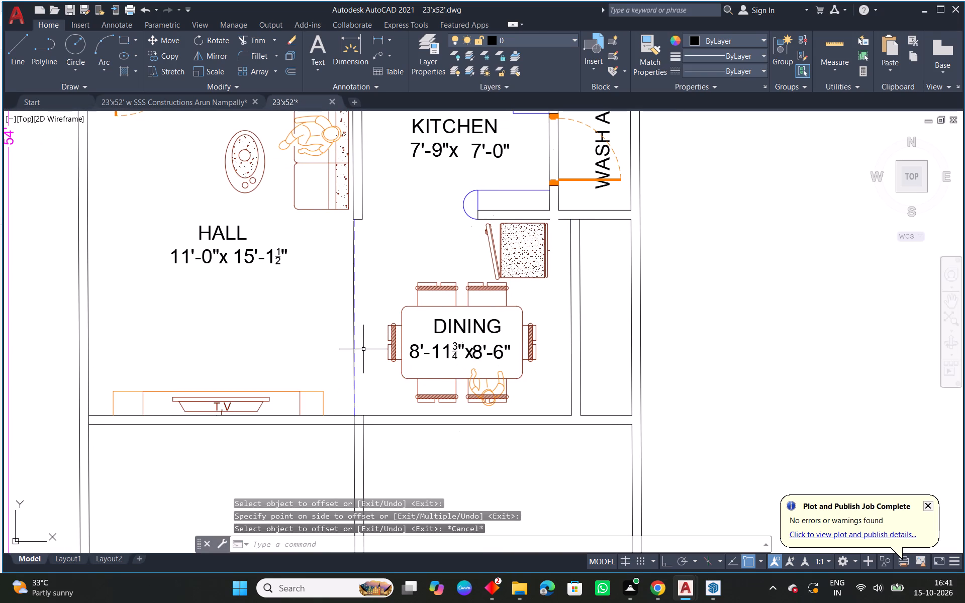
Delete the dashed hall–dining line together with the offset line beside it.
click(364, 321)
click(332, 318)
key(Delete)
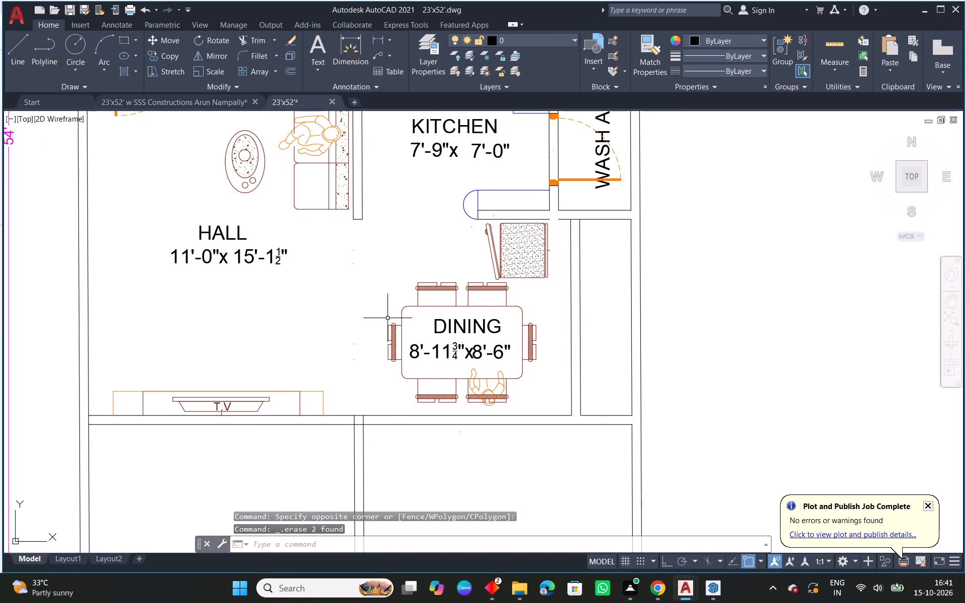
Offset the dining side wall's inner face line 9'-0" toward the hall as the new hall–dining boundary.
text(O)
key(space)
key(space)
click(571, 335)
click(503, 340)
key(Escape)
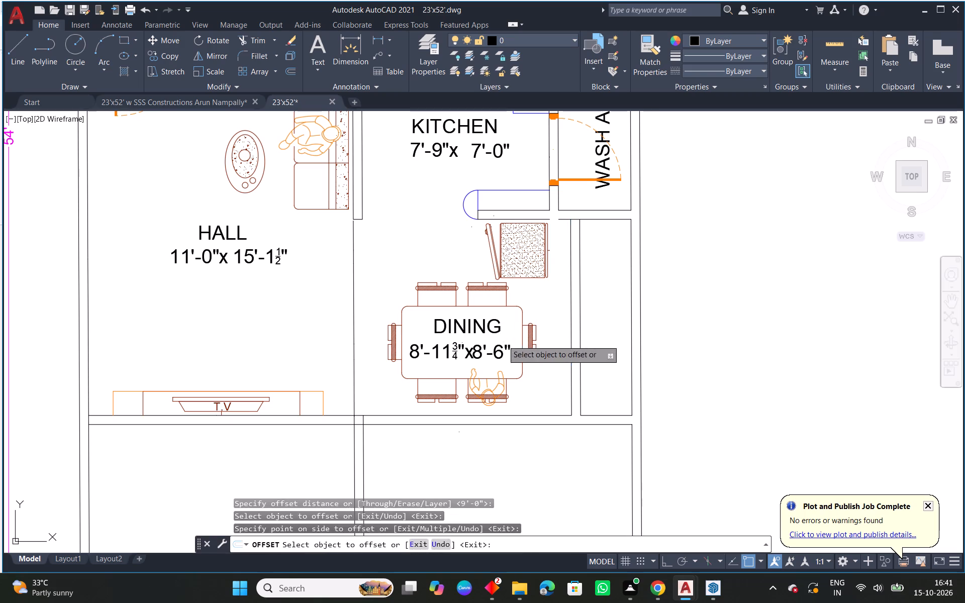
Stretch the hall-side end of the dining width dimension onto the new boundary line, giving 9'-0".
click(445, 351)
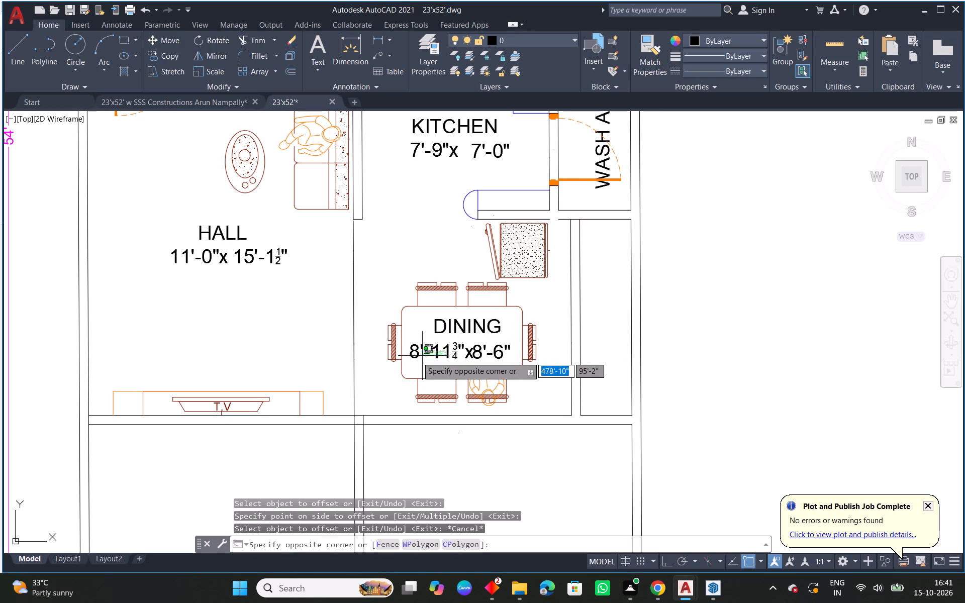
click(435, 356)
scroll(351, 356, up, 3)
scroll(363, 314, up, 3)
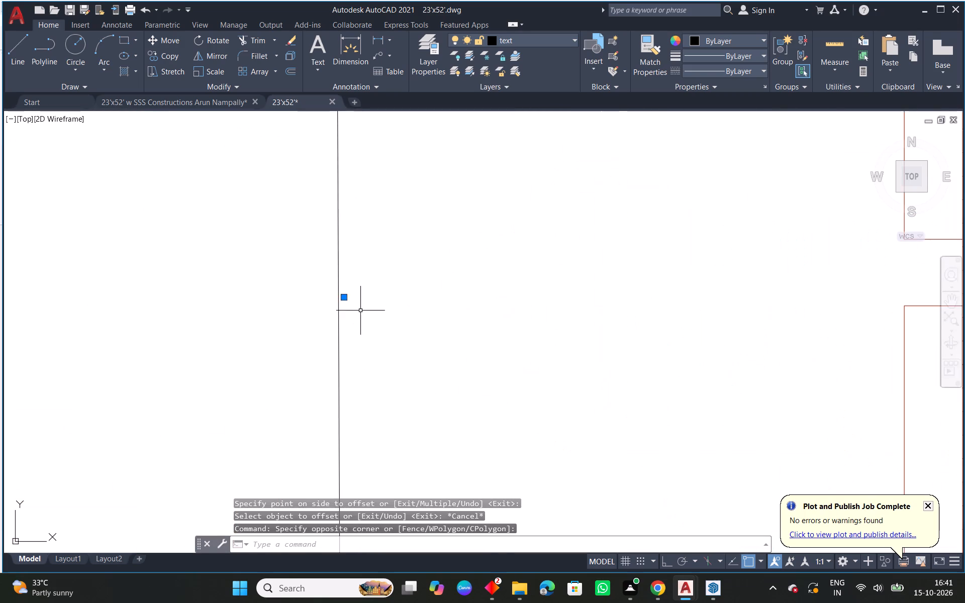
scroll(360, 311, up, 2)
click(347, 297)
click(334, 315)
scroll(370, 326, down, 5)
key(Escape)
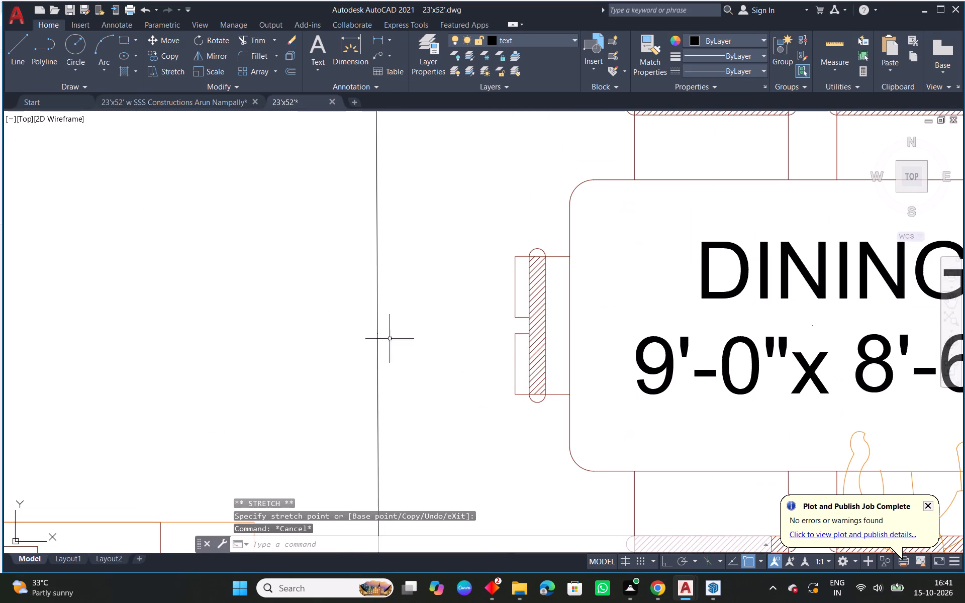
Extend the upper end of the new hall–dining boundary line to the kitchen wall's end.
scroll(412, 272, down, 3)
scroll(409, 172, up, 3)
middle_drag(381, 231, 387, 235)
key(e)
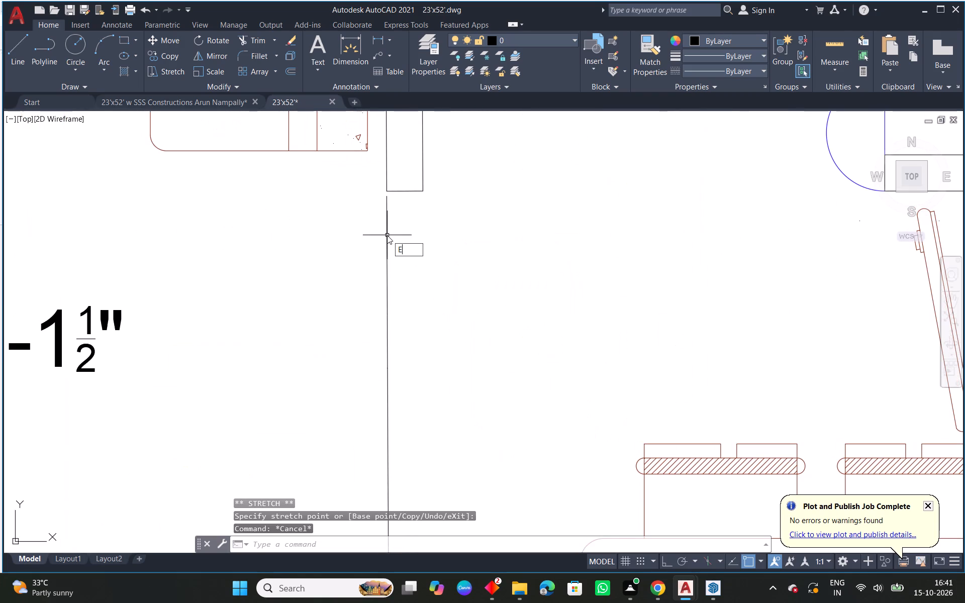
key(x)
key(space)
drag(404, 237, 364, 234)
key(Escape)
drag(410, 240, 401, 240)
key(Escape)
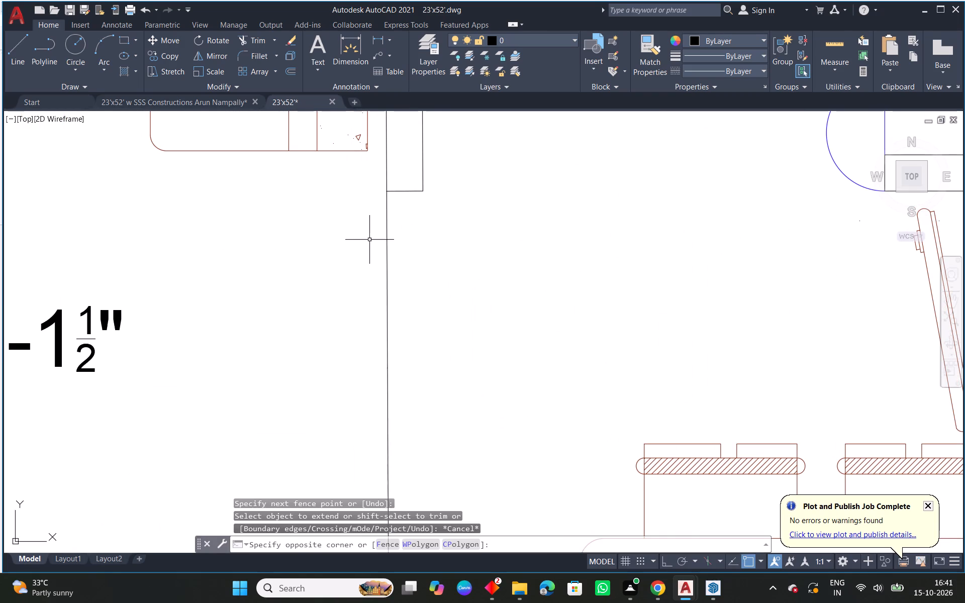
Match the new hall–dining boundary line's properties to the blue dashed line in the green-walled plan.
scroll(388, 242, down, 6)
middle_drag(698, 341, 619, 341)
text(MA)
key(space)
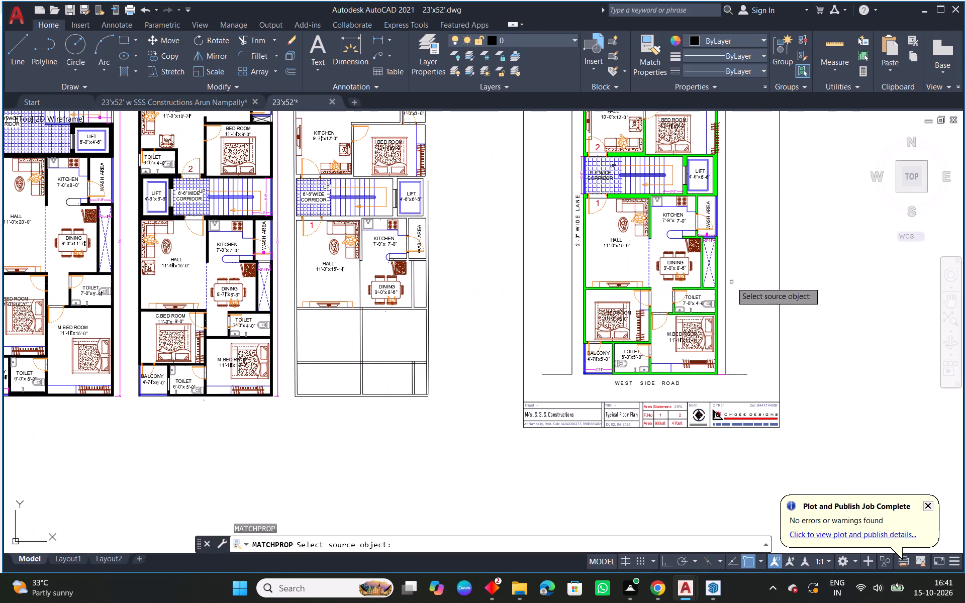
click(649, 262)
click(359, 274)
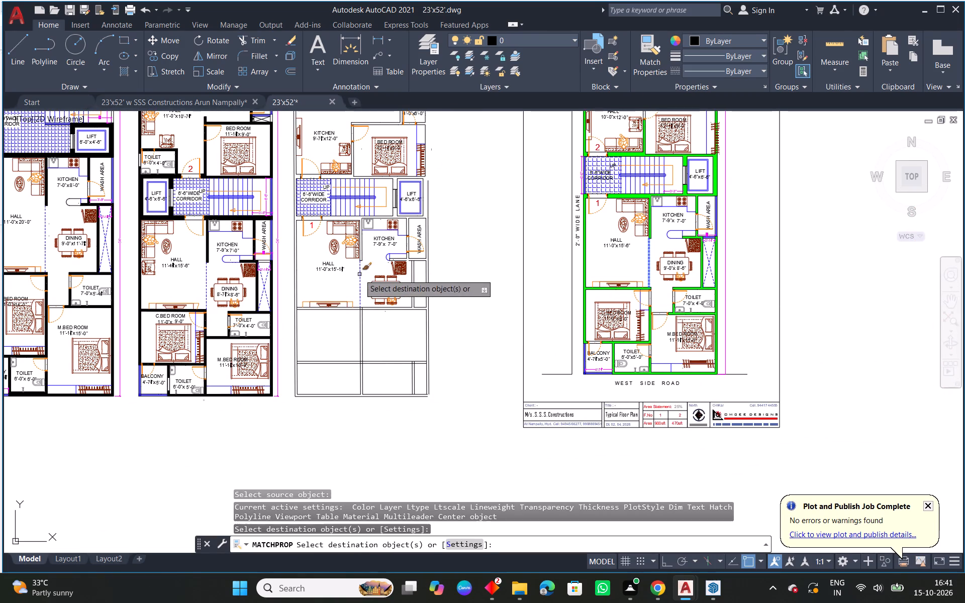
Join the two broken wall line segments between the dining and the wash area into one continuous line.
key(Escape)
scroll(389, 294, up, 2)
middle_drag(502, 306, 434, 324)
scroll(377, 221, up, 2)
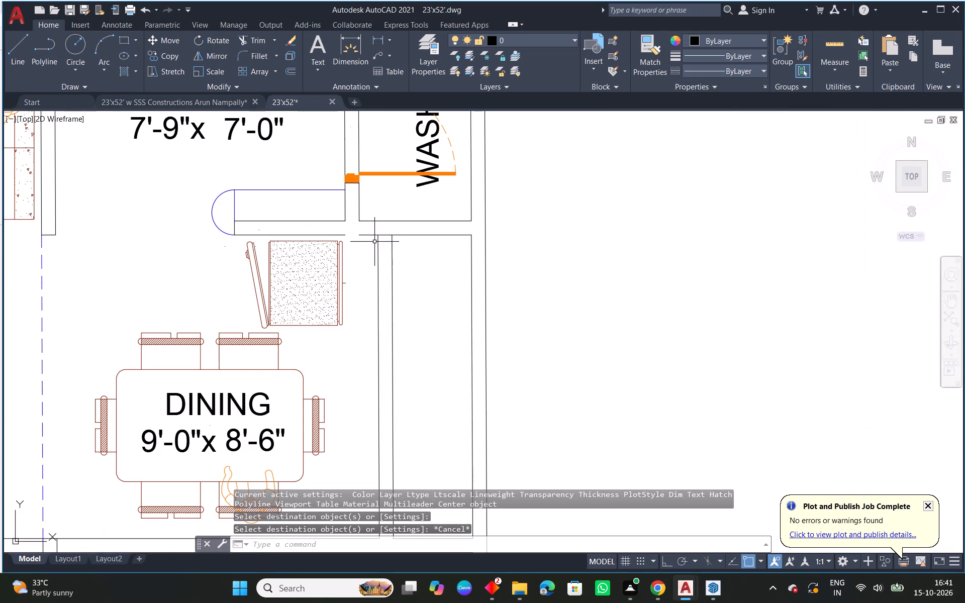
scroll(364, 235, up, 3)
text(J)
key(space)
drag(357, 220, 321, 241)
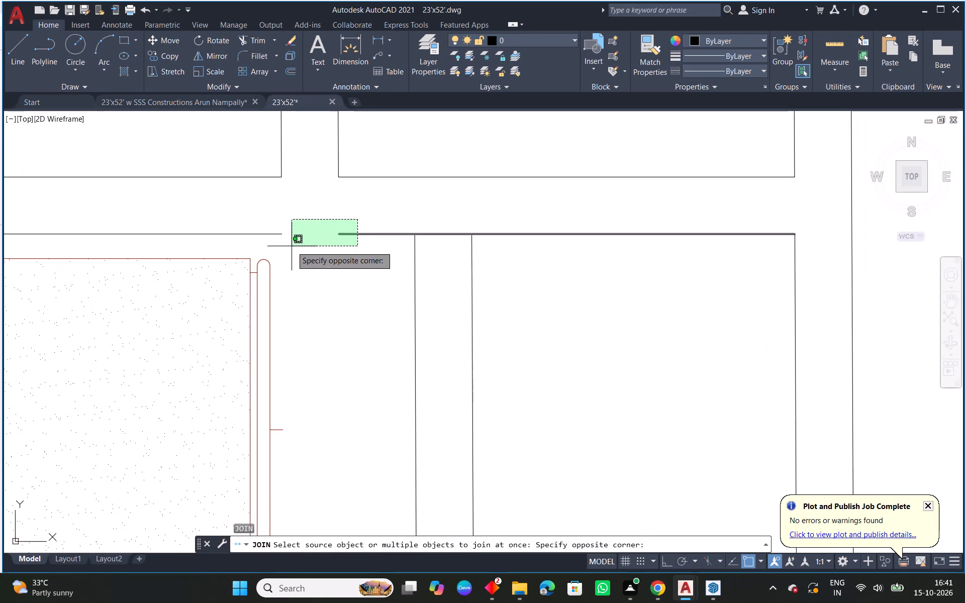
click(284, 246)
click(282, 234)
right_click(281, 234)
Extend the dining–duct wall's two face lines up to the joined wall line.
scroll(391, 243, down, 1)
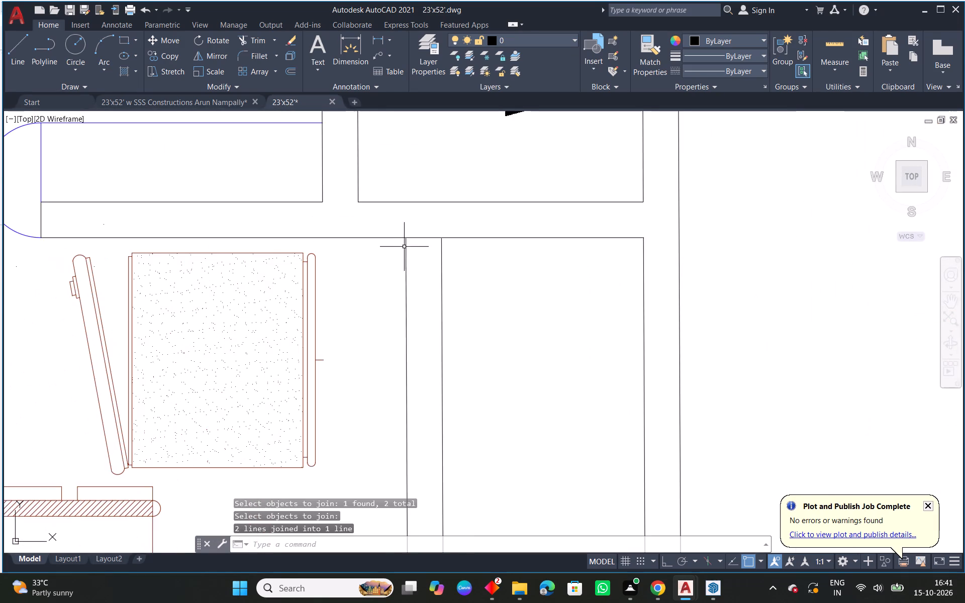
scroll(415, 247, up, 2)
key(e)
key(x)
key(space)
drag(529, 285, 310, 280)
key(Escape)
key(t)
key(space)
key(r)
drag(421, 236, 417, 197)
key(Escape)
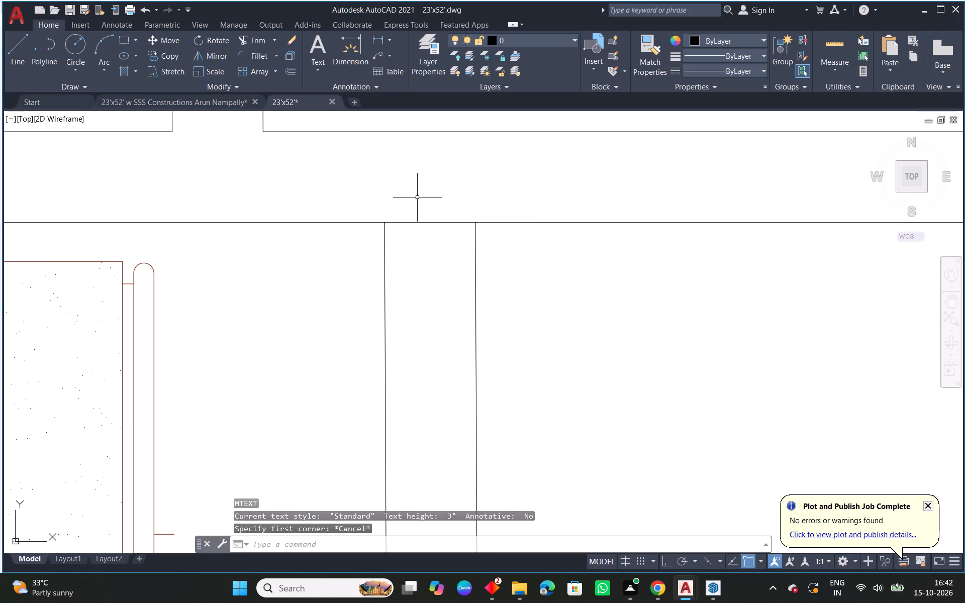
Trim the joined wall line between the two faces of the dining–duct wall.
text(TR)
key(space)
key(space)
drag(417, 197, 417, 256)
drag(417, 252, 418, 206)
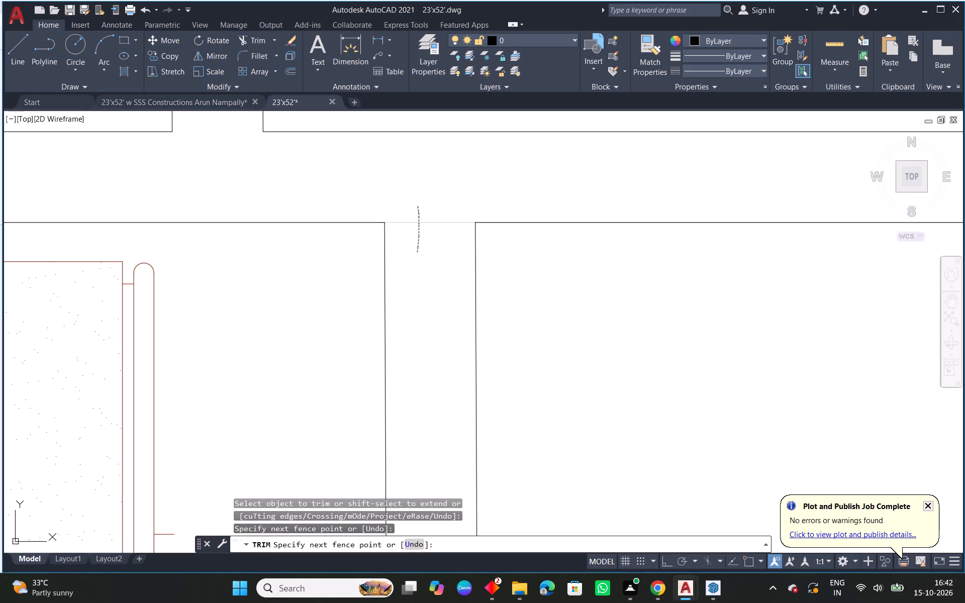
key(Escape)
Draw two crossing diagonal lines from corner to corner of the duct space beside the dining.
scroll(436, 254, down, 5)
middle_drag(503, 346, 492, 283)
scroll(482, 309, down, 2)
middle_drag(548, 327, 419, 351)
text(L)
key(space)
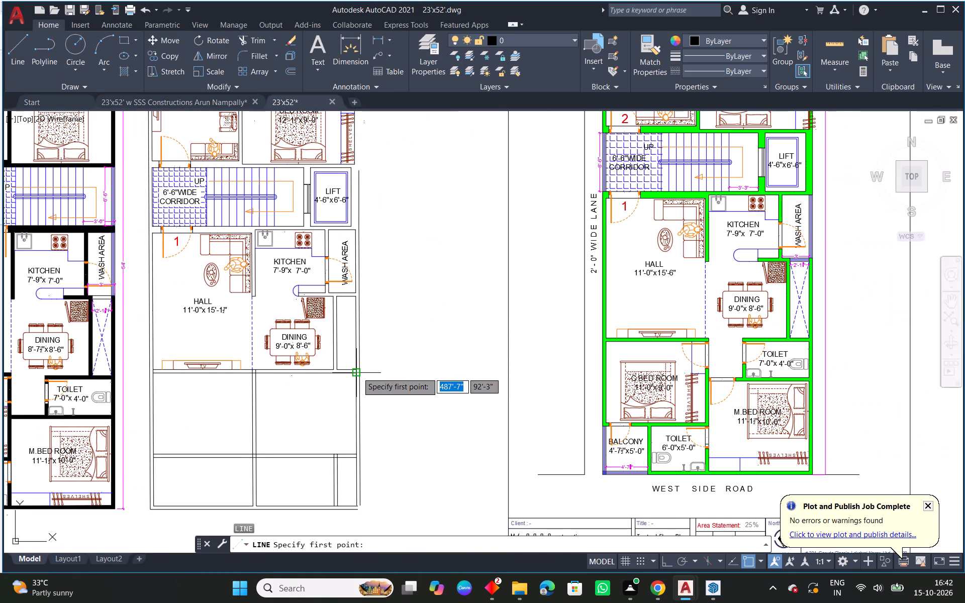
scroll(357, 371, up, 2)
drag(353, 365, 352, 360)
click(301, 179)
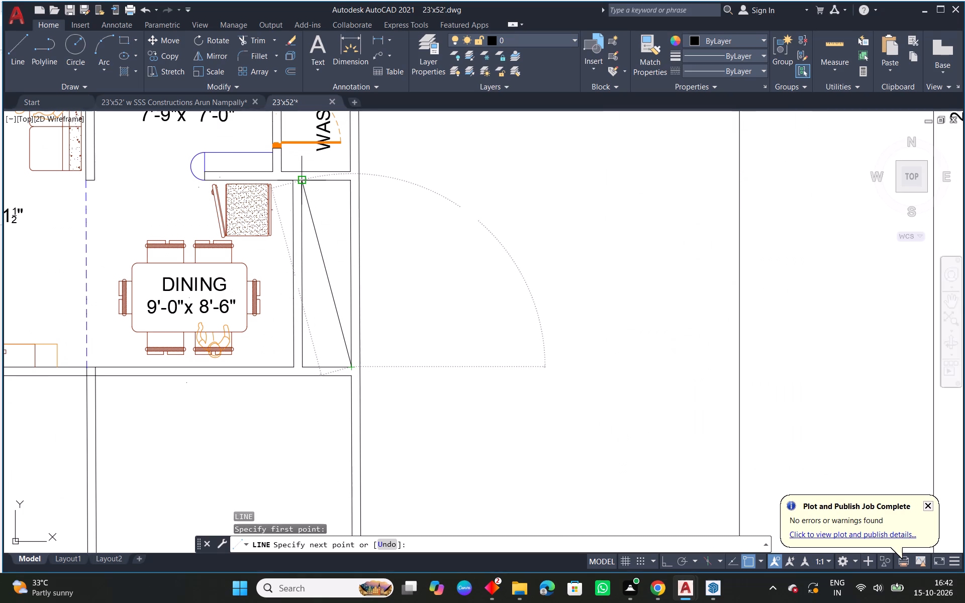
key(Escape)
right_click(373, 216)
click(422, 225)
drag(304, 367, 307, 361)
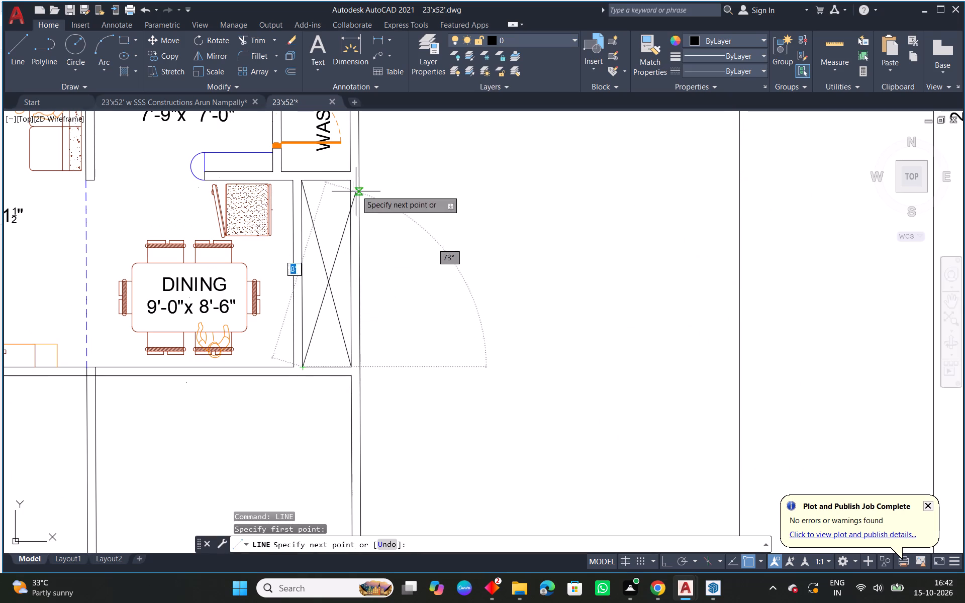
click(348, 183)
key(Escape)
Match the duct's two diagonal lines to the blue dashed duct cross in the green-walled plan.
scroll(365, 291, down, 3)
middle_drag(544, 345, 506, 356)
text(MA)
key(space)
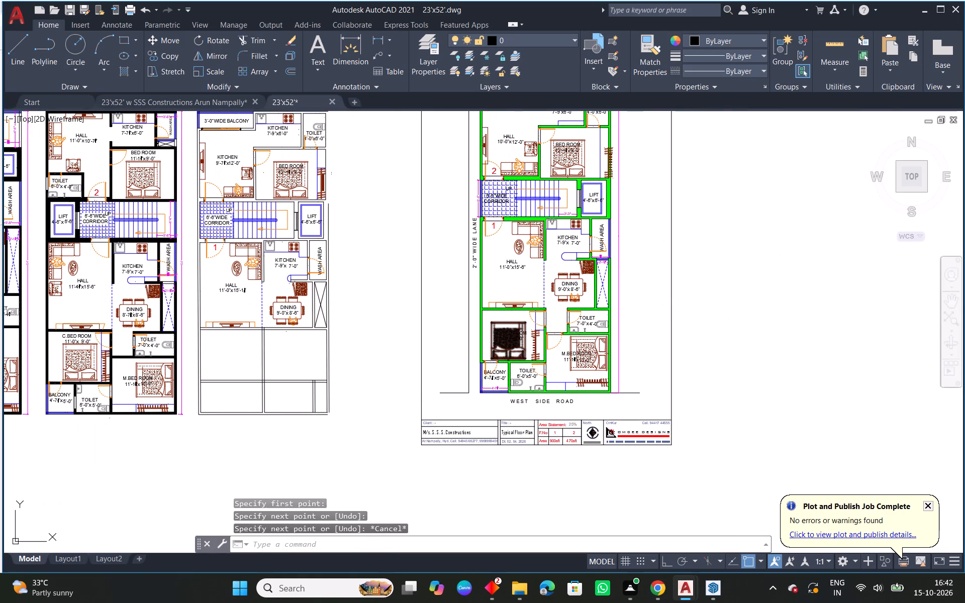
scroll(595, 296, up, 1)
click(607, 276)
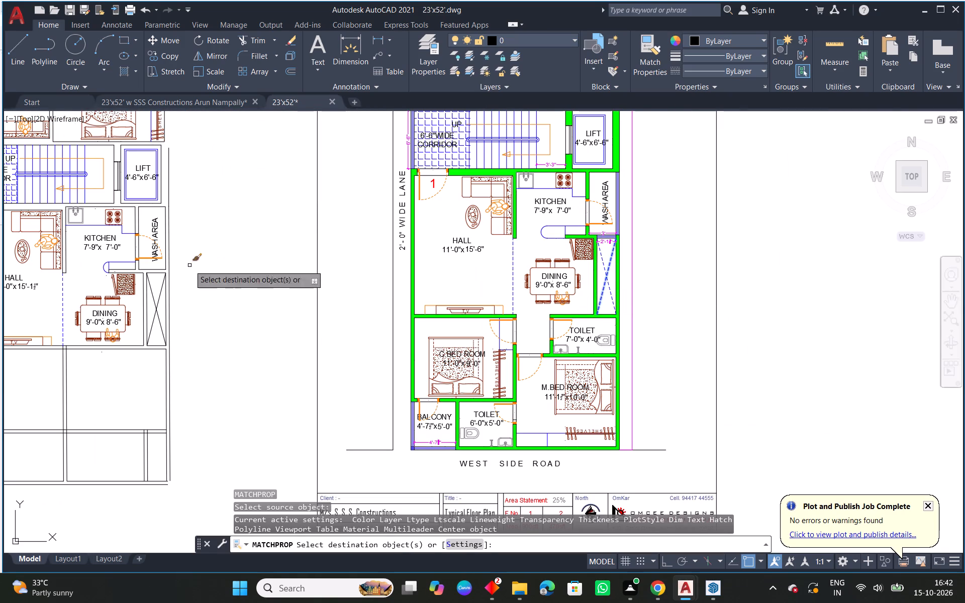
scroll(126, 282, up, 3)
click(252, 383)
click(220, 366)
key(Escape)
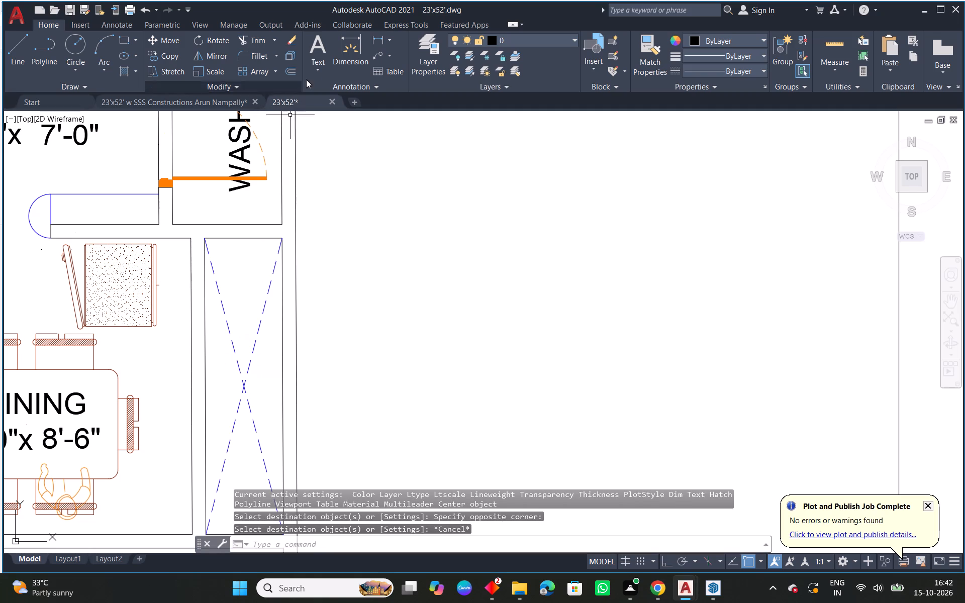
Dimension the duct's width between its two side walls, just below its upper edge.
click(349, 47)
scroll(223, 292, up, 1)
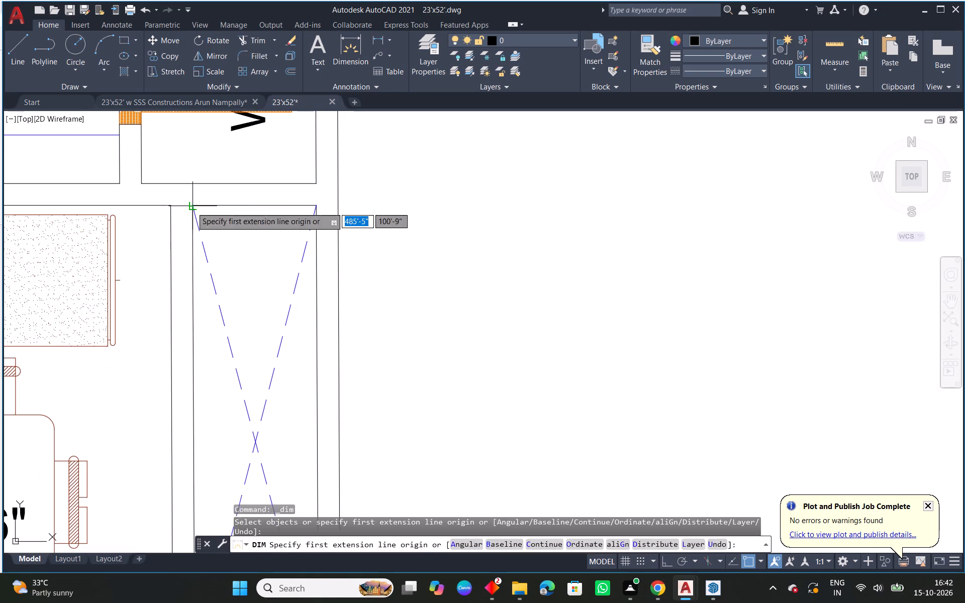
click(191, 207)
click(315, 205)
click(318, 262)
key(Escape)
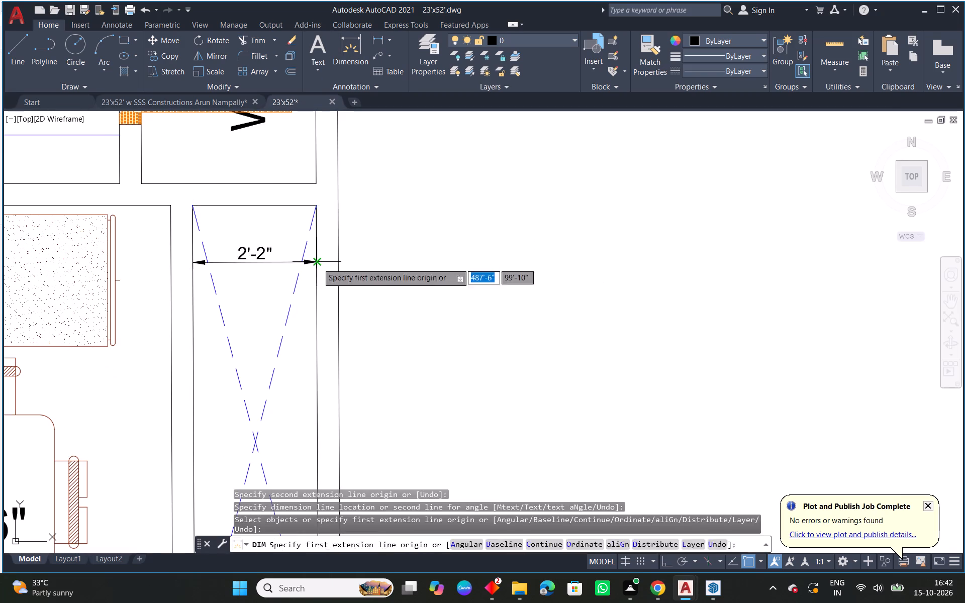
Match the new duct width dimension's properties to the magenta duct dimension in the green-walled plan.
scroll(306, 309, down, 3)
text(MA)
key(space)
middle_drag(420, 362, 166, 389)
scroll(166, 389, down, 1)
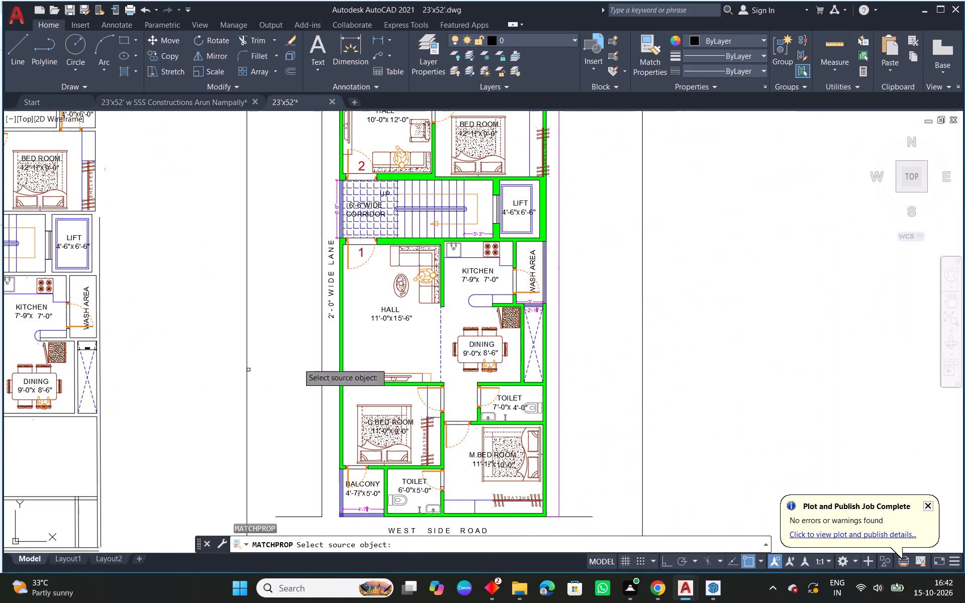
scroll(539, 263, up, 3)
click(557, 397)
scroll(533, 392, down, 3)
middle_drag(313, 374, 512, 258)
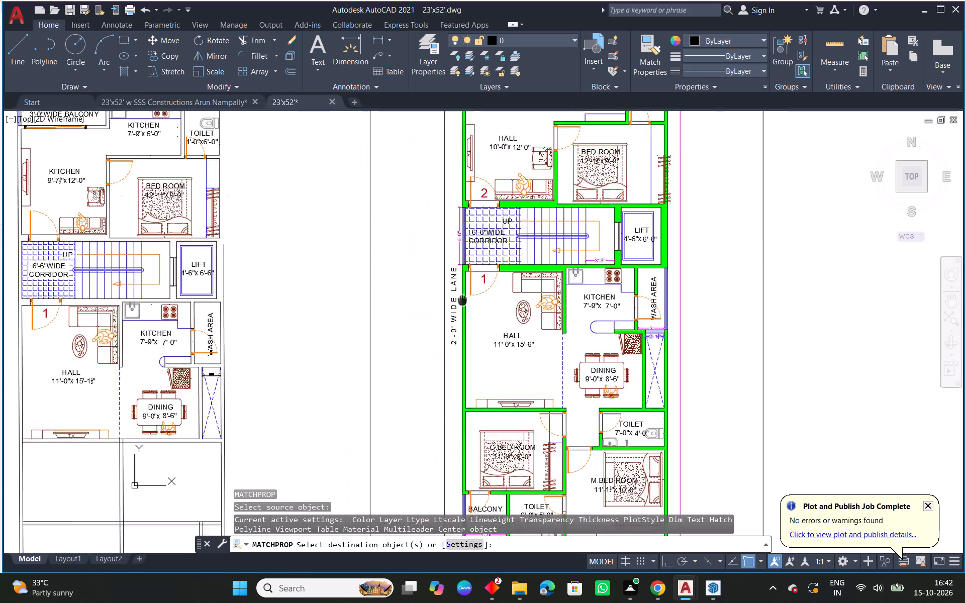
middle_drag(512, 258, 551, 220)
scroll(325, 263, up, 3)
click(369, 266)
key(Escape)
Copy the C.BED ROOM bed, door, shelves and labels from the green-walled plan to the same wall corner in the new plan.
scroll(369, 266, down, 3)
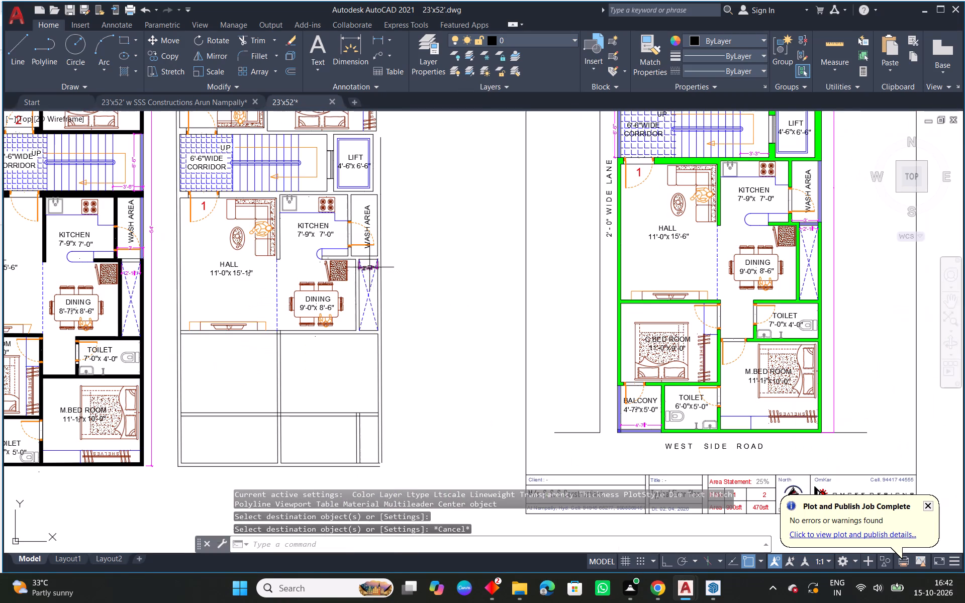
middle_drag(342, 366, 370, 338)
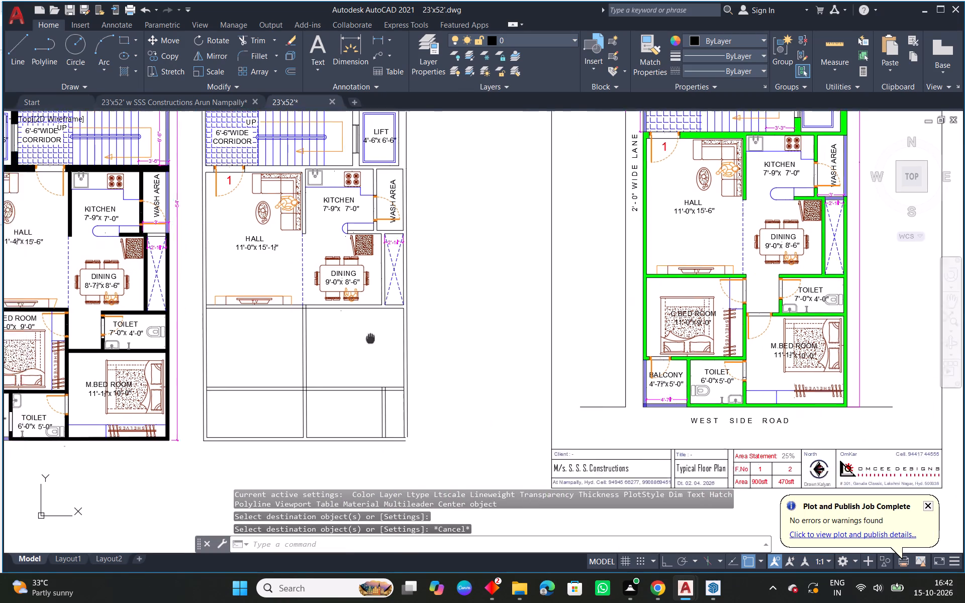
middle_drag(370, 338, 408, 286)
scroll(785, 239, up, 2)
drag(767, 229, 762, 239)
click(613, 341)
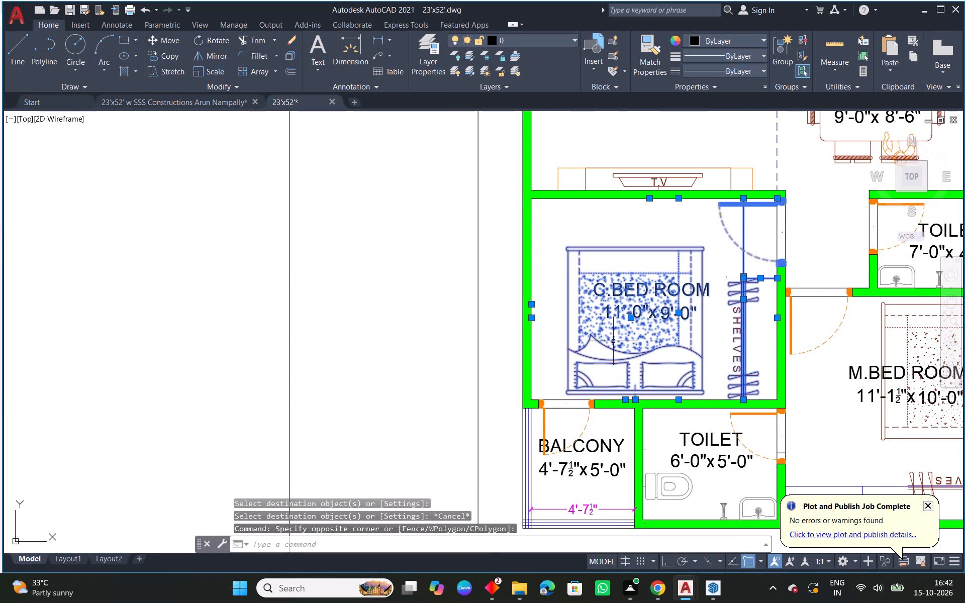
text(CO)
key(space)
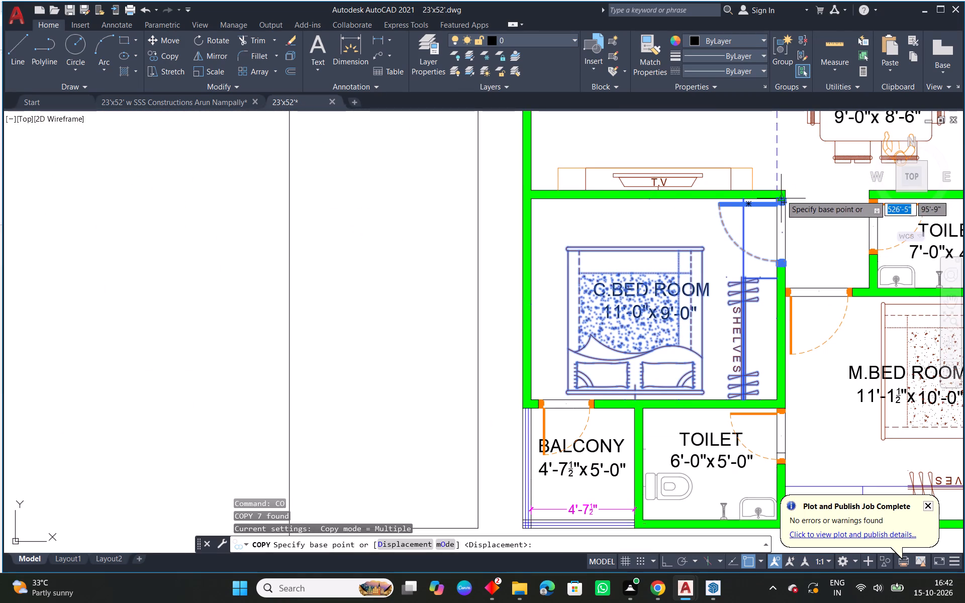
click(786, 196)
scroll(571, 346, down, 2)
middle_drag(529, 359, 784, 273)
scroll(420, 236, up, 2)
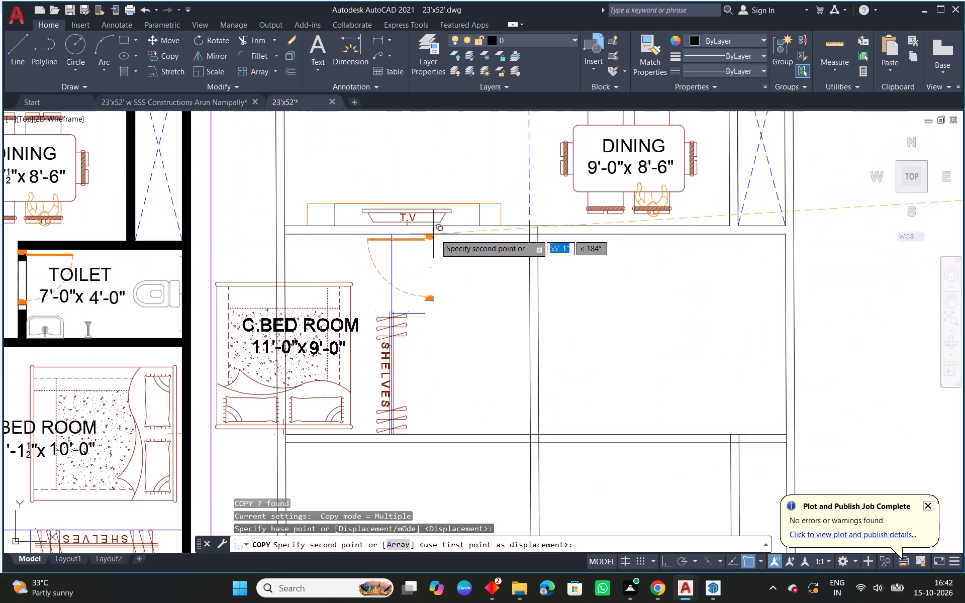
scroll(437, 235, up, 1)
click(593, 235)
key(Escape)
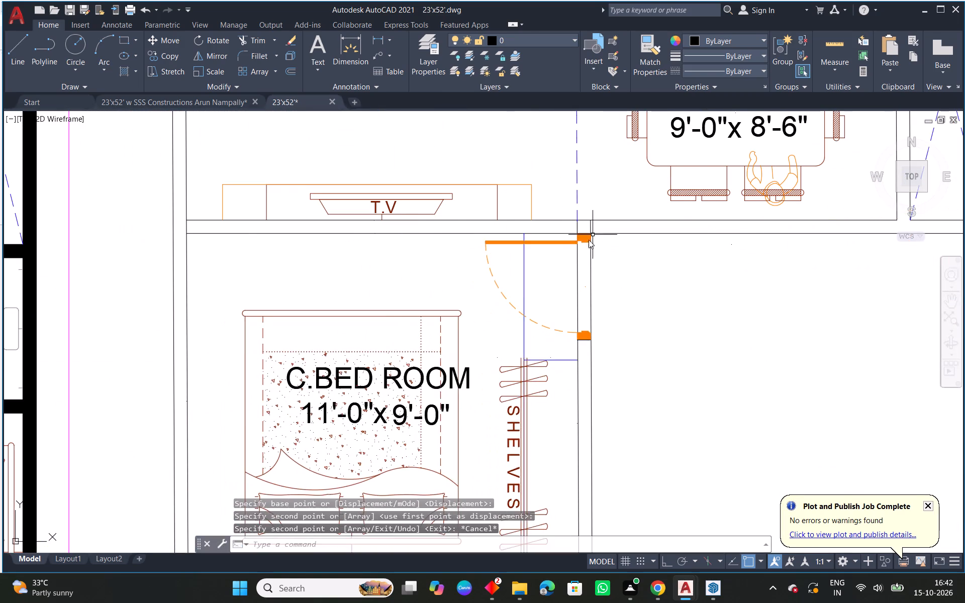
Move the copied shelves block to the midpoint of the wardrobe's upper line in the C.BED ROOM.
scroll(573, 271, down, 1)
middle_drag(566, 371, 570, 292)
click(556, 266)
scroll(551, 261, up, 1)
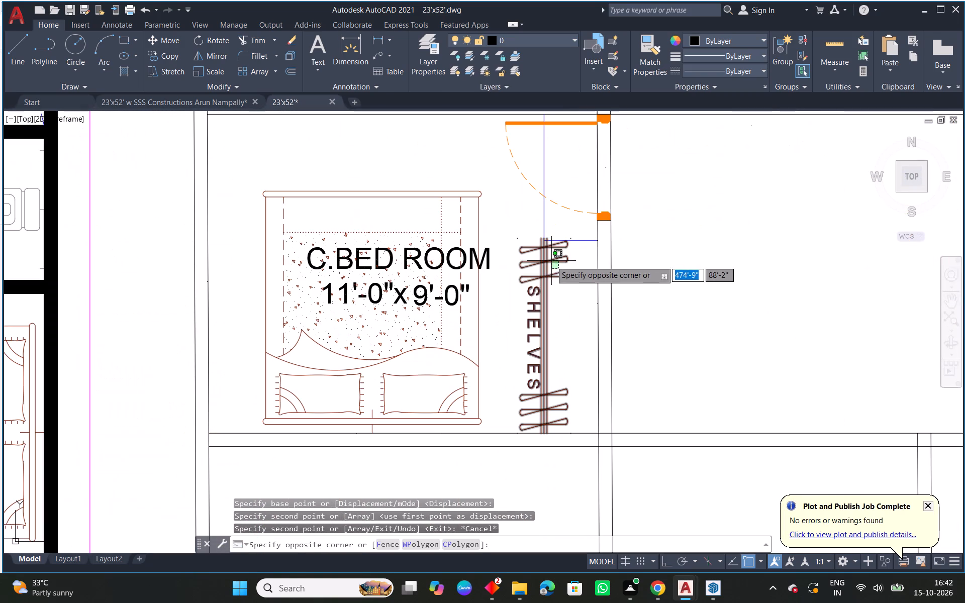
click(549, 256)
scroll(546, 240, up, 2)
key(Escape)
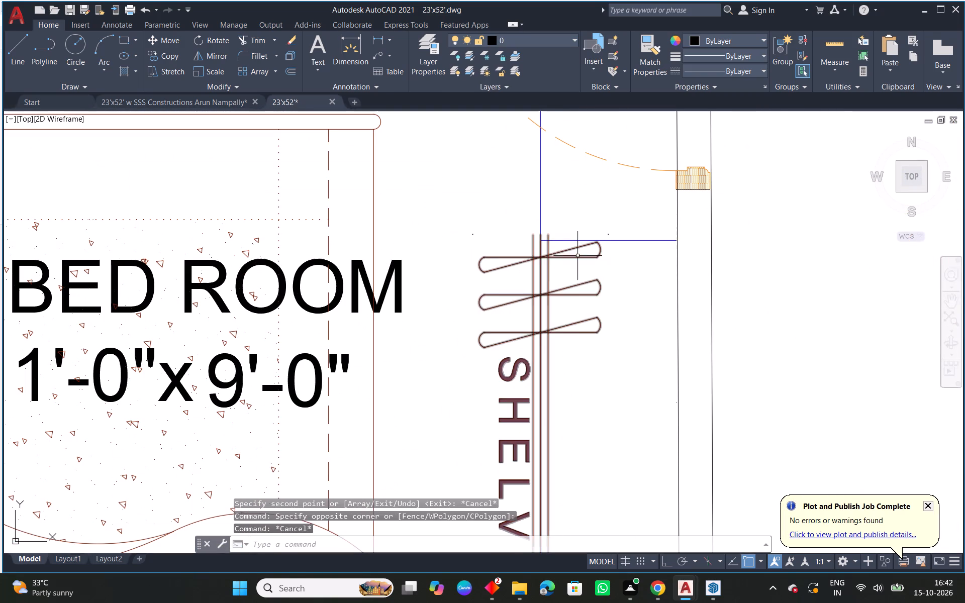
click(577, 256)
drag(541, 235, 547, 237)
click(597, 246)
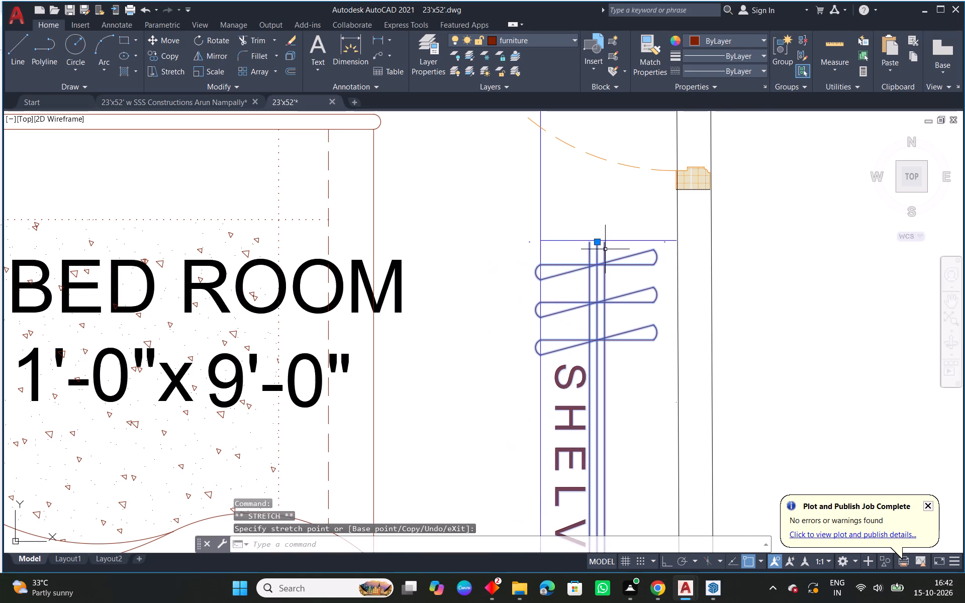
scroll(626, 259, up, 1)
drag(580, 231, 587, 231)
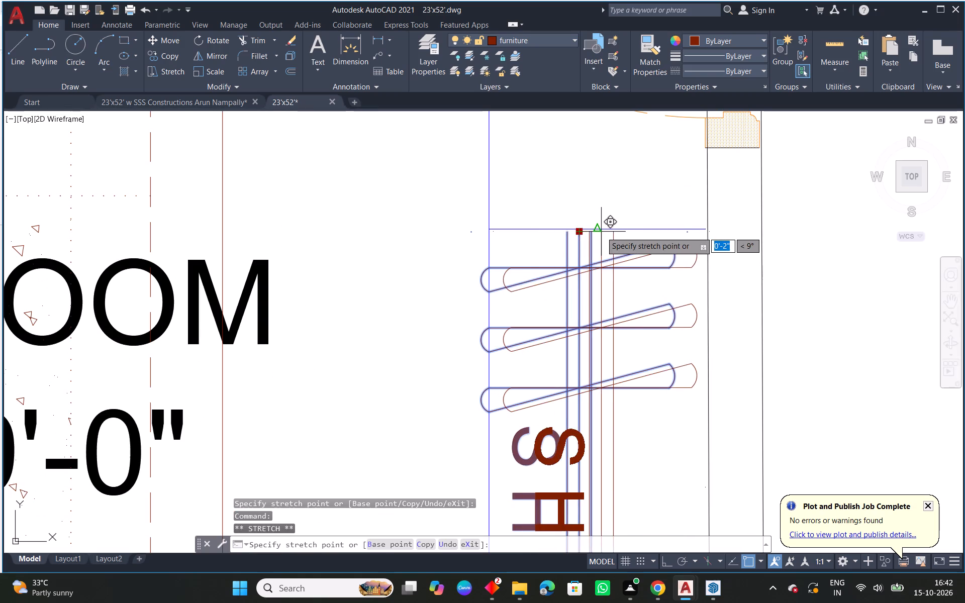
click(601, 232)
key(Escape)
Check the extents of the copied C.BED ROOM length and width labels against the room's walls.
scroll(600, 236, down, 2)
scroll(564, 300, down, 1)
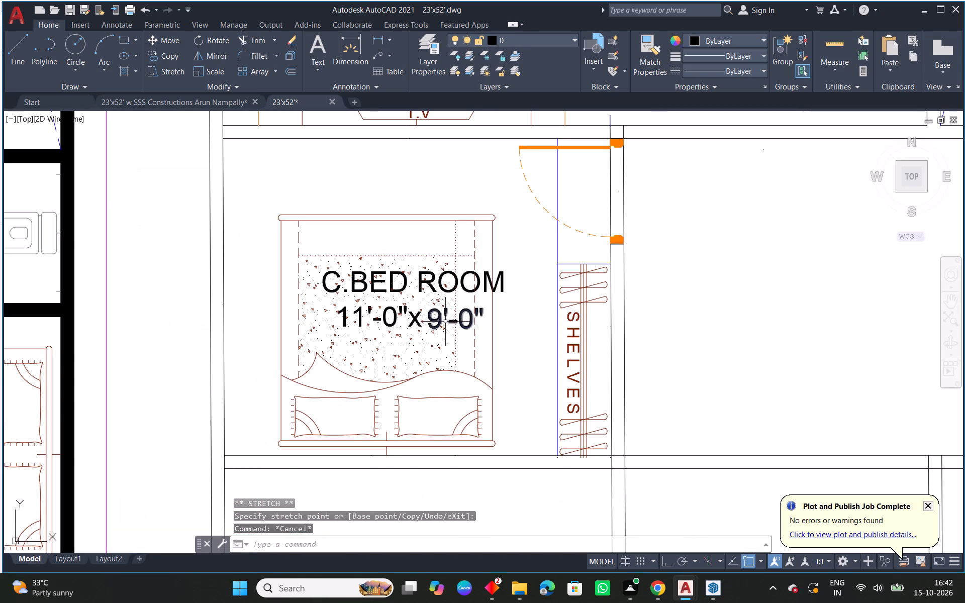
click(435, 323)
key(Escape)
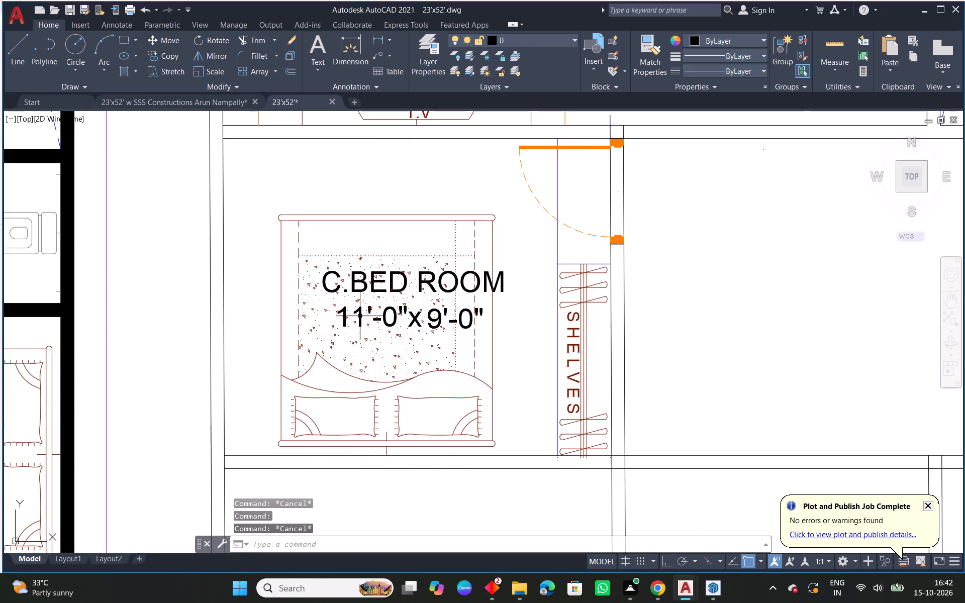
click(359, 318)
key(Escape)
click(343, 322)
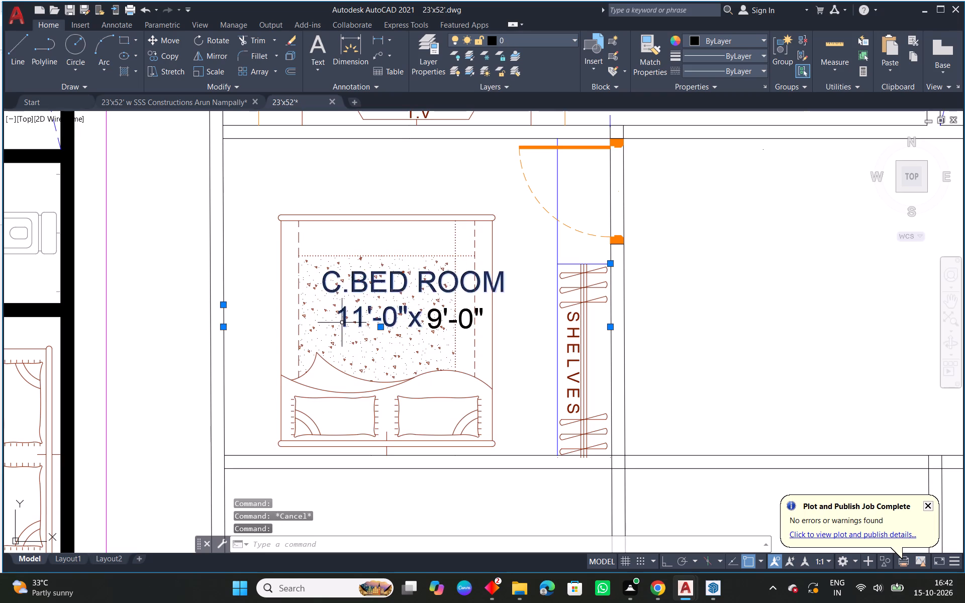
key(Escape)
Erase the pair of short vertical wall lines near the outer side wall in the new plan's bottom room.
scroll(535, 321, down, 2)
middle_drag(709, 363, 585, 373)
scroll(462, 326, down, 2)
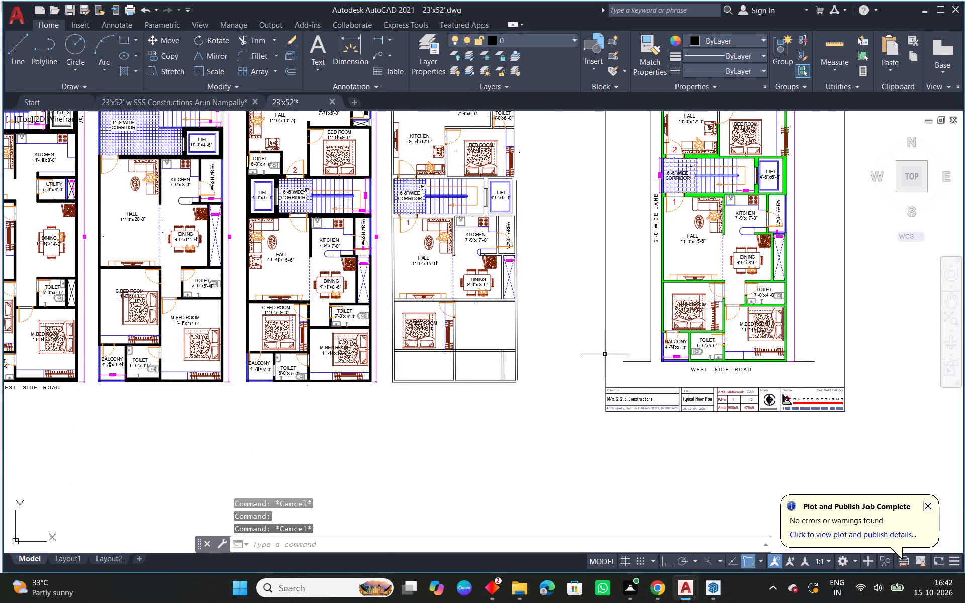
middle_drag(610, 354, 472, 348)
scroll(343, 313, up, 1)
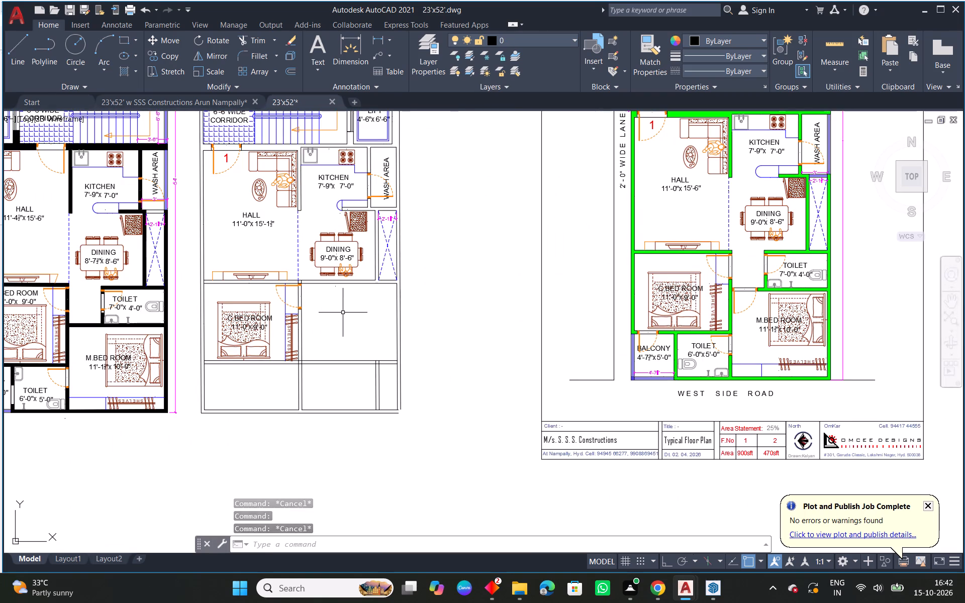
click(384, 386)
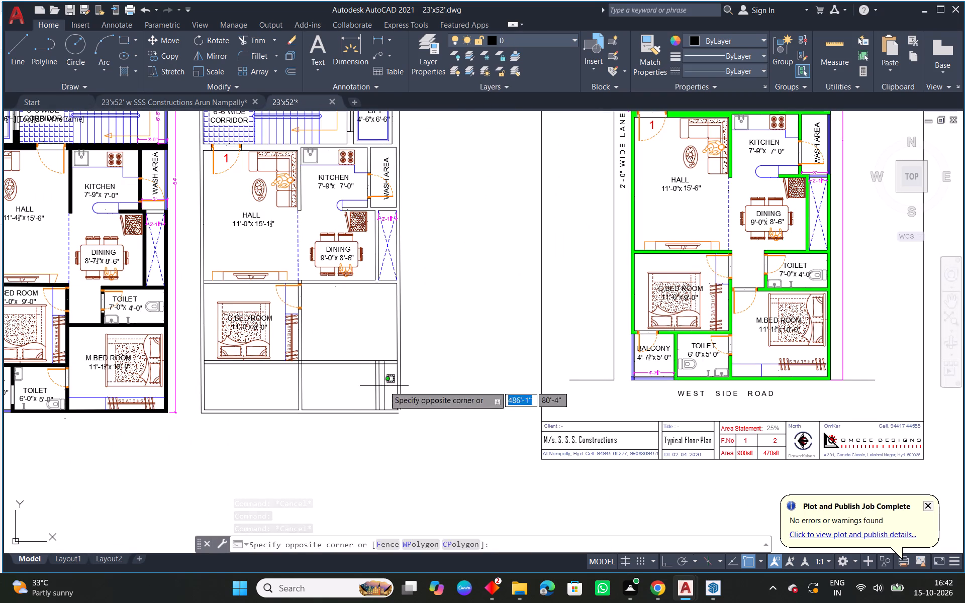
click(374, 386)
key(Delete)
key(Escape)
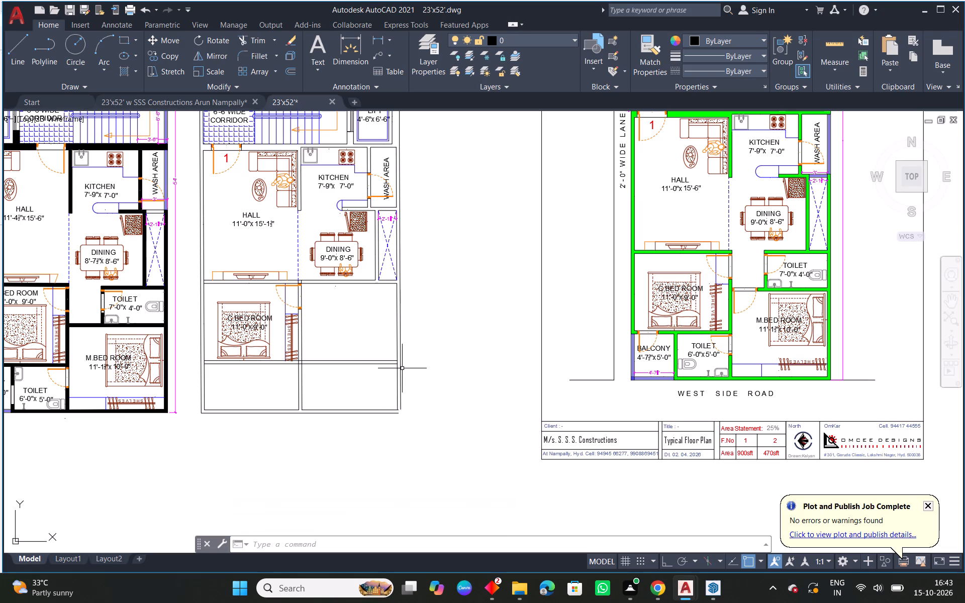
key(Escape)
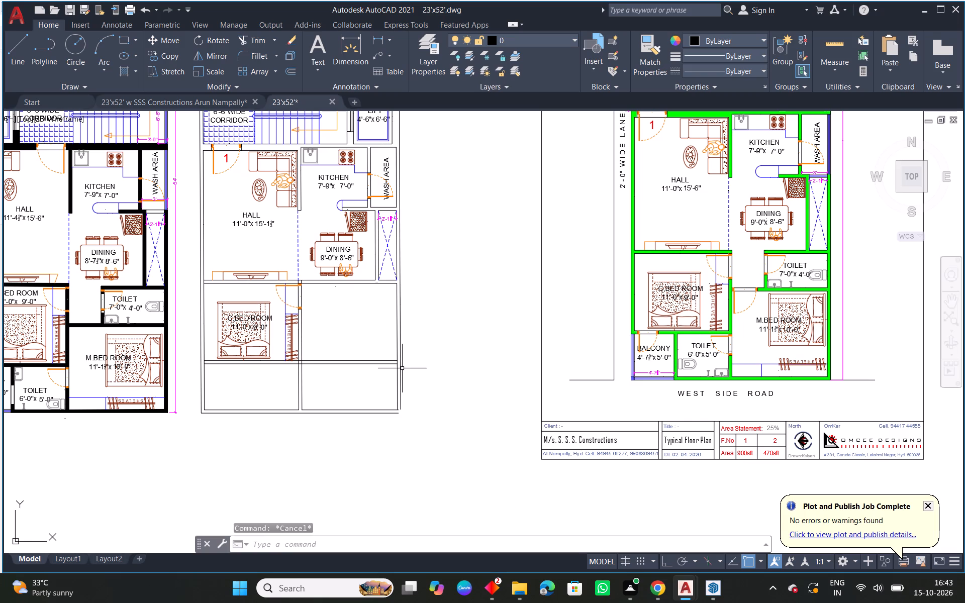
Offset the lower face line of the wall below the dining 4'-0" downward.
scroll(341, 310, up, 1)
text(O 4'')
key(BackSpace)
key(Return)
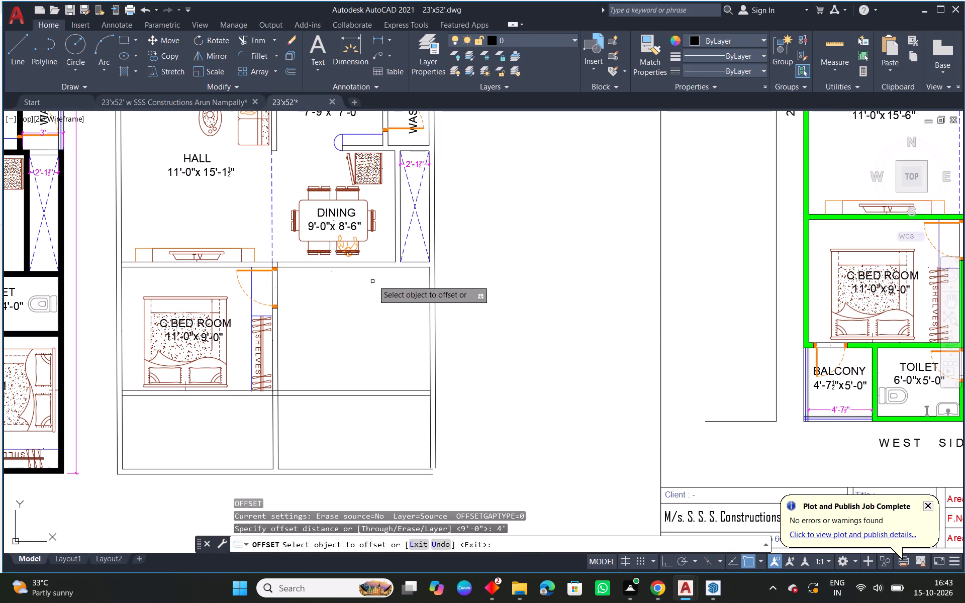
drag(391, 266, 391, 272)
click(390, 299)
key(Escape)
Offset the outer side wall's inner face line 6' inward beside the C.BED ROOM.
text(O 6'')
key(BackSpace)
key(Return)
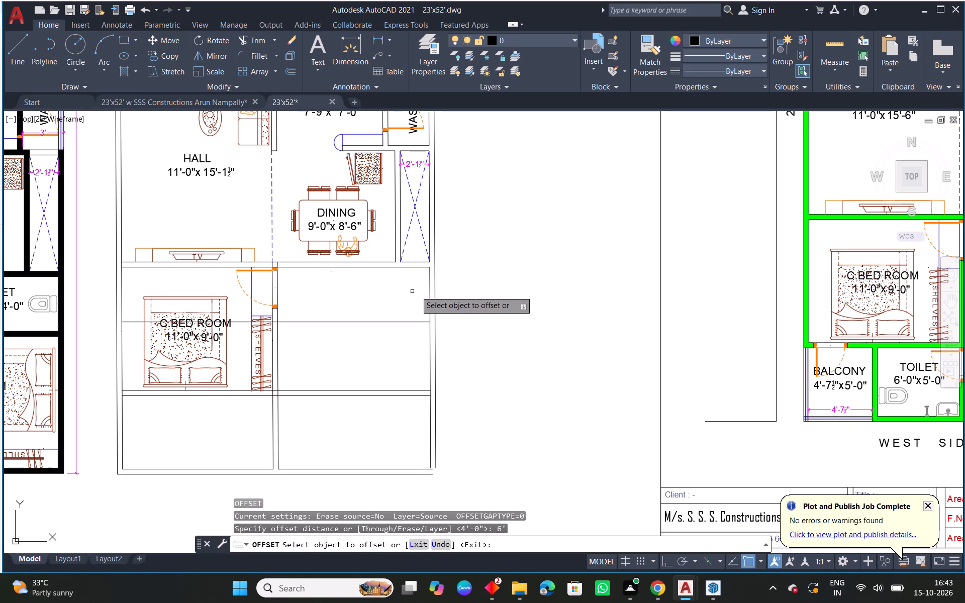
click(429, 291)
click(354, 300)
key(Escape)
Offset the new vertical and horizontal toilet lines 4.5" outward to give the toilet walls their thickness.
text(O 4.5)
key(Return)
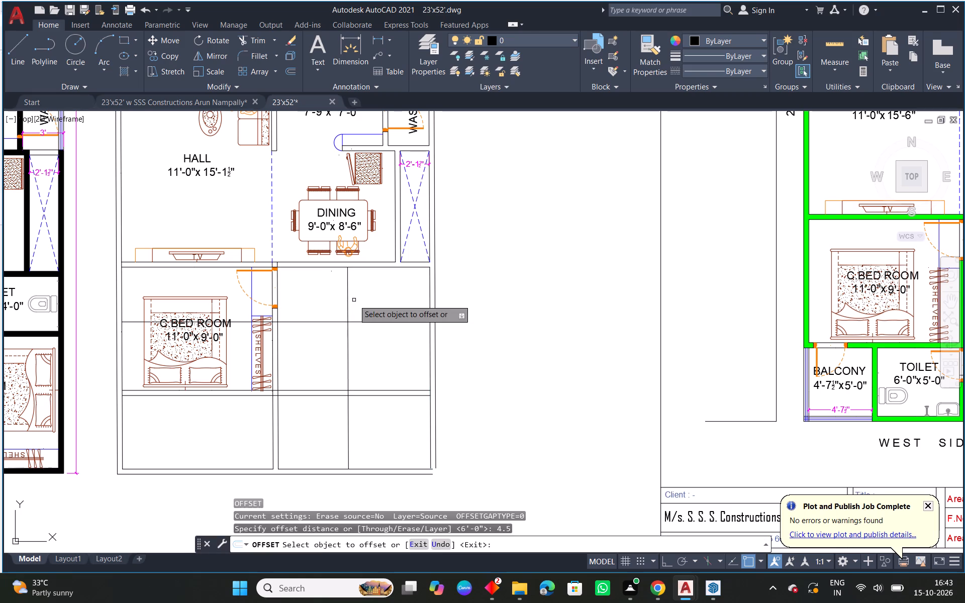
click(347, 312)
click(306, 316)
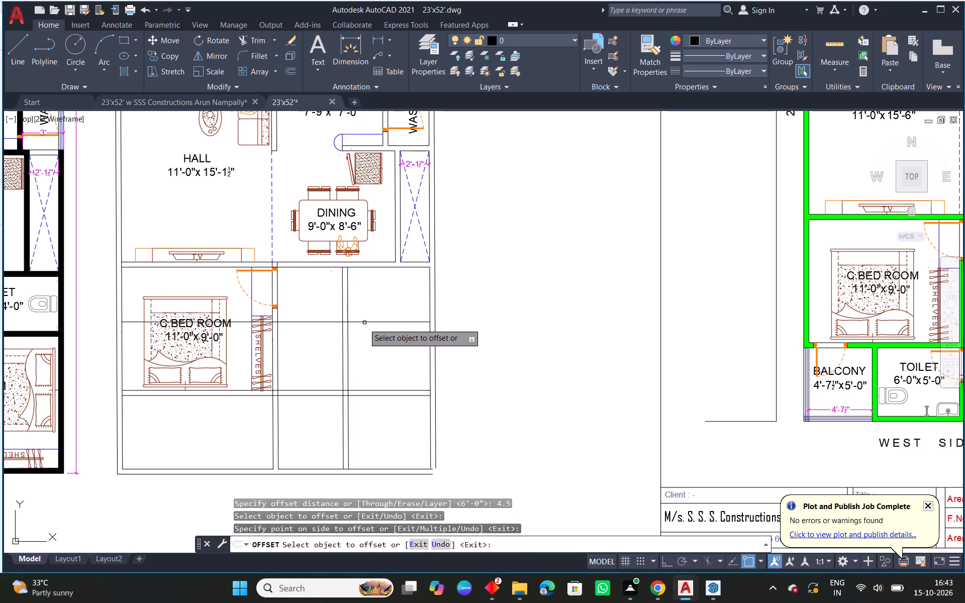
click(364, 324)
click(360, 344)
key(Escape)
Fillet the inner and outer toilet wall lines into a square corner below the dining area.
key(f)
key(space)
scroll(339, 320, up, 2)
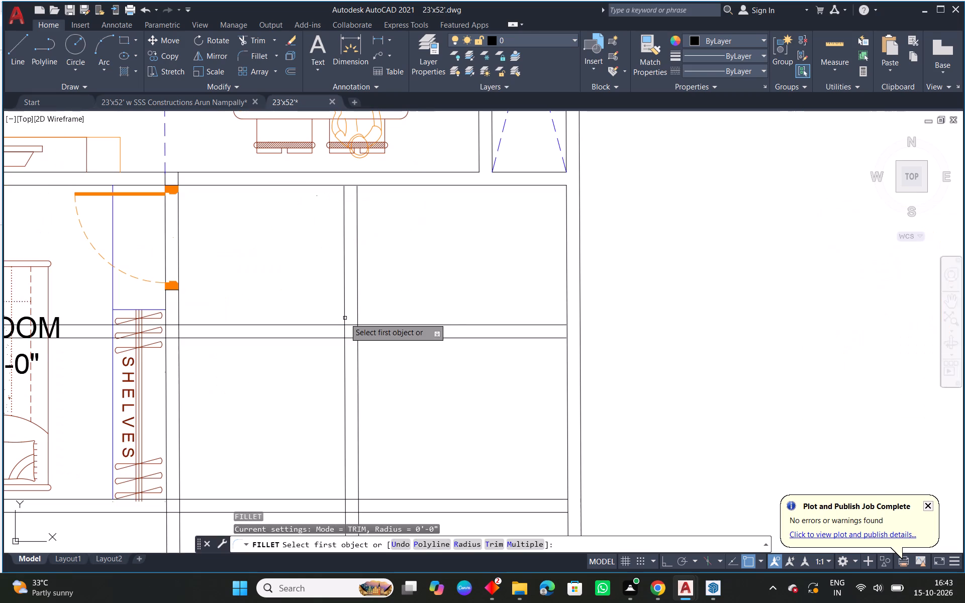
click(357, 312)
click(371, 324)
right_click(395, 279)
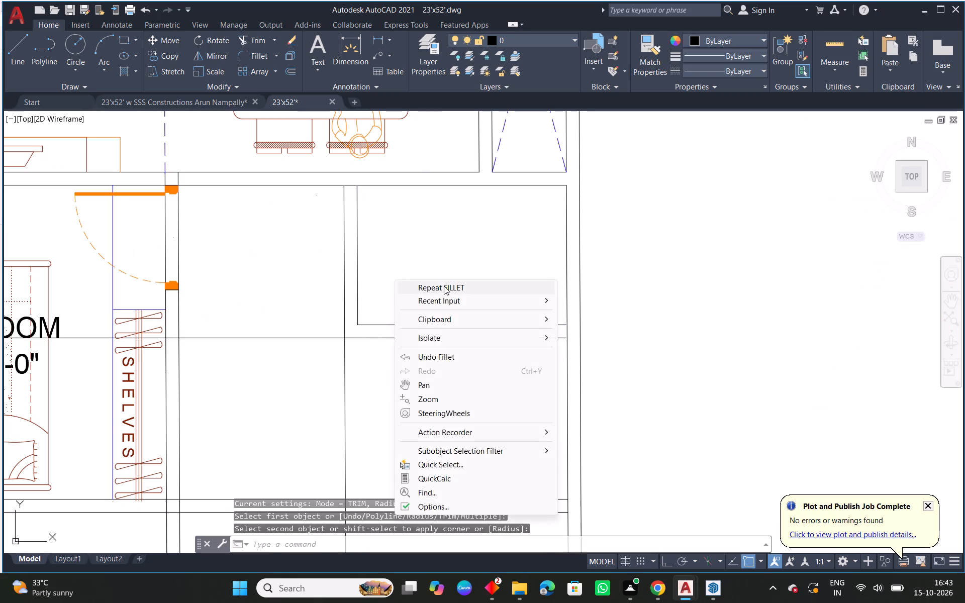
click(444, 286)
click(387, 337)
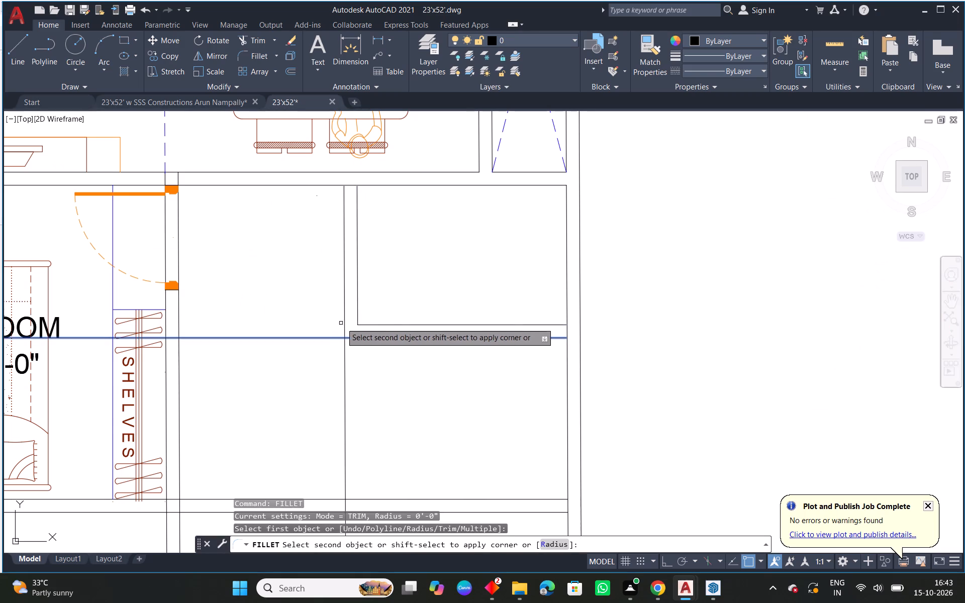
click(343, 323)
key(Escape)
Extend the toilet's vertical wall lines to the wall above and trim that wall's face line between them.
scroll(365, 172, up, 2)
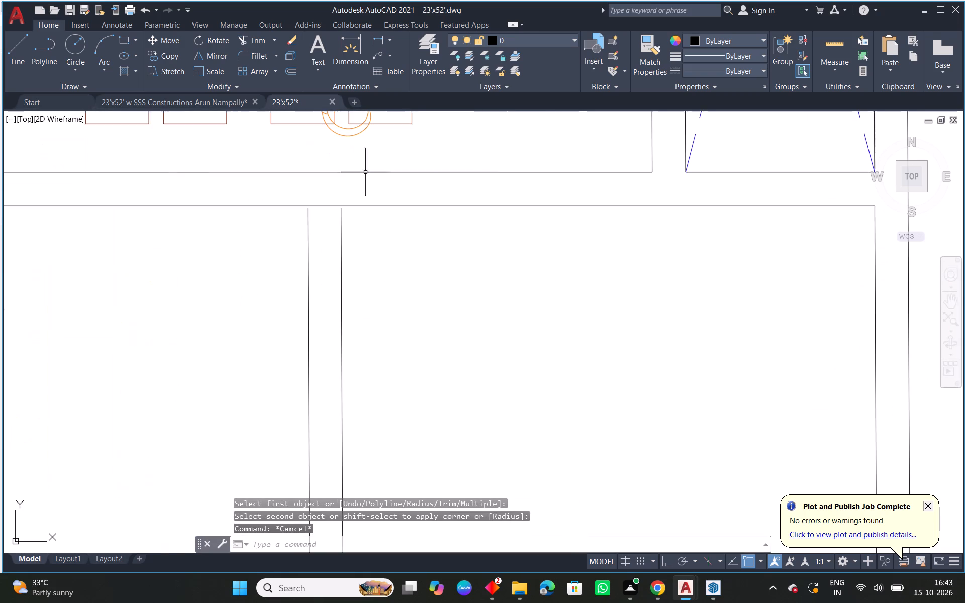
middle_drag(362, 266, 414, 244)
text(EX)
key(space)
drag(425, 248, 316, 237)
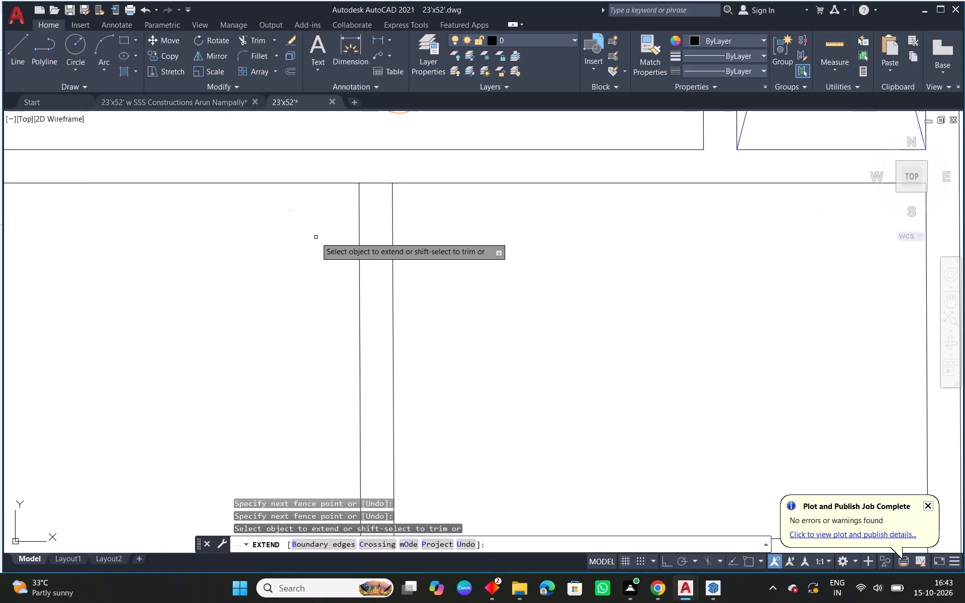
key(t)
key(r)
key(space)
key(space)
key(Escape)
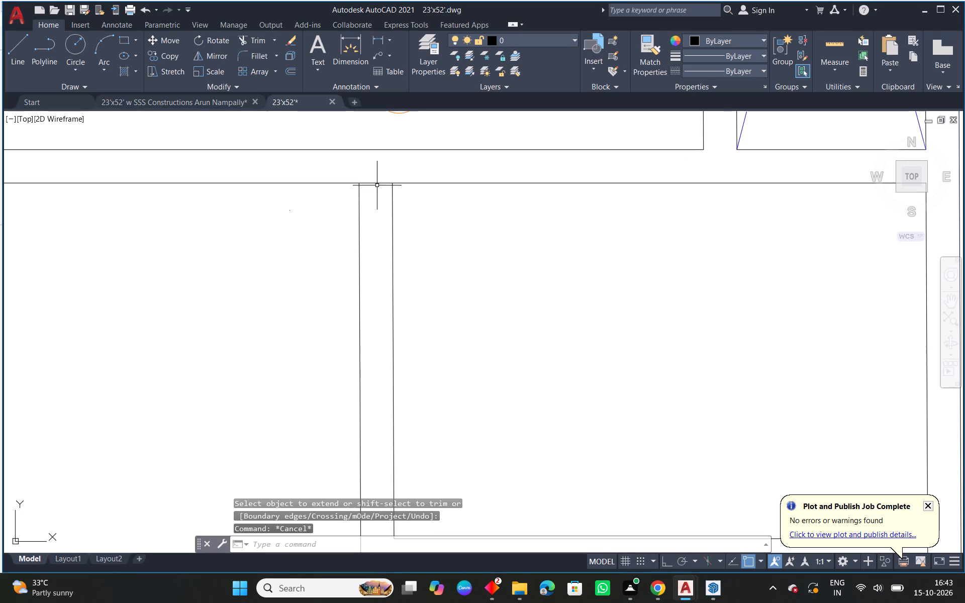
text(TR)
key(space)
key(space)
click(369, 184)
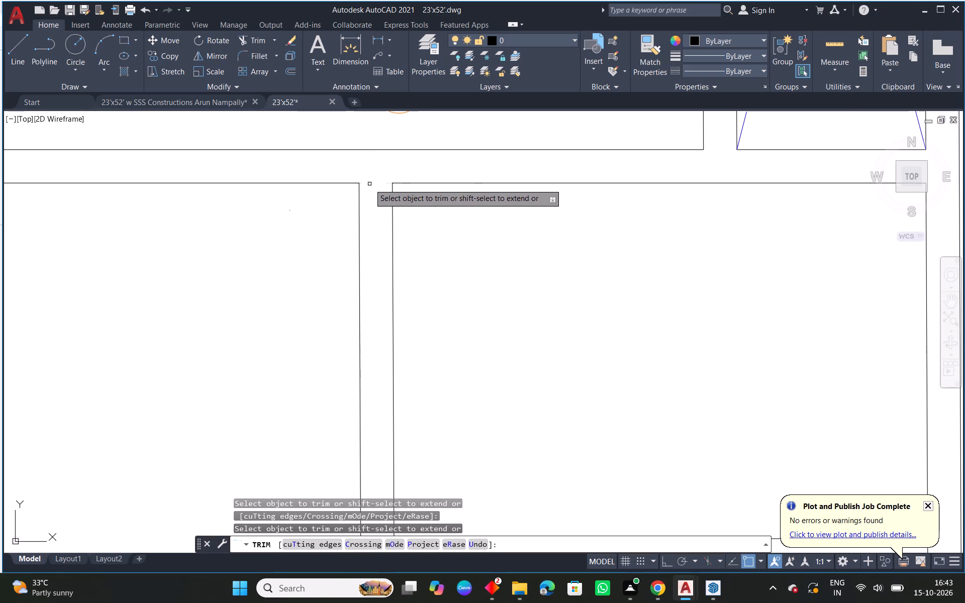
key(Escape)
Extend the toilet's lower wall lines to the outer side wall and trim the side wall's face line between them.
scroll(416, 250, down, 4)
scroll(511, 312, up, 5)
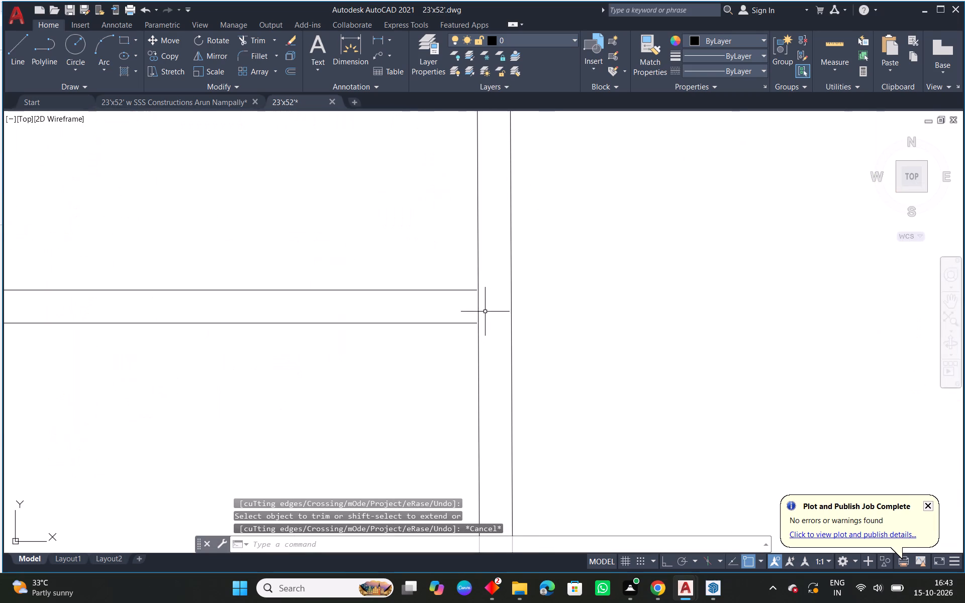
text(EX)
key(space)
drag(432, 345, 424, 242)
key(Escape)
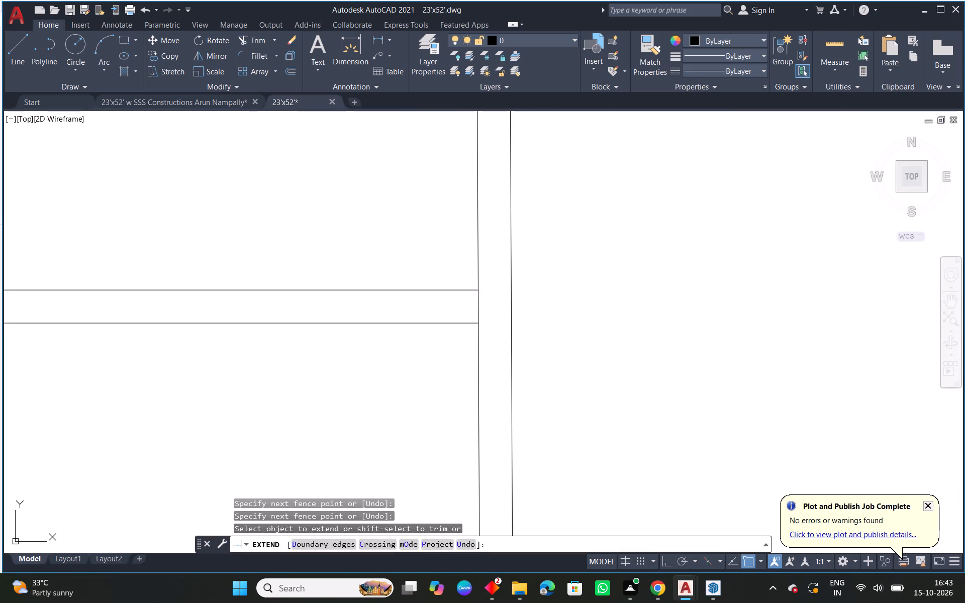
key(t)
text(R)
key(space)
key(space)
click(483, 311)
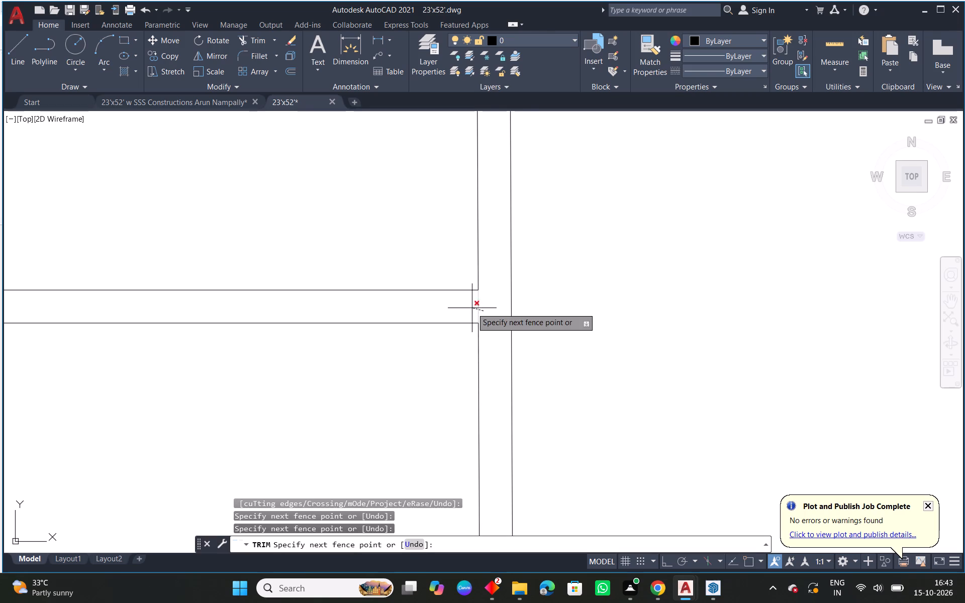
click(472, 308)
key(Escape)
Fillet the inner and outer wall lines into square corners at the new plan's lower outer corner.
scroll(472, 308, down, 4)
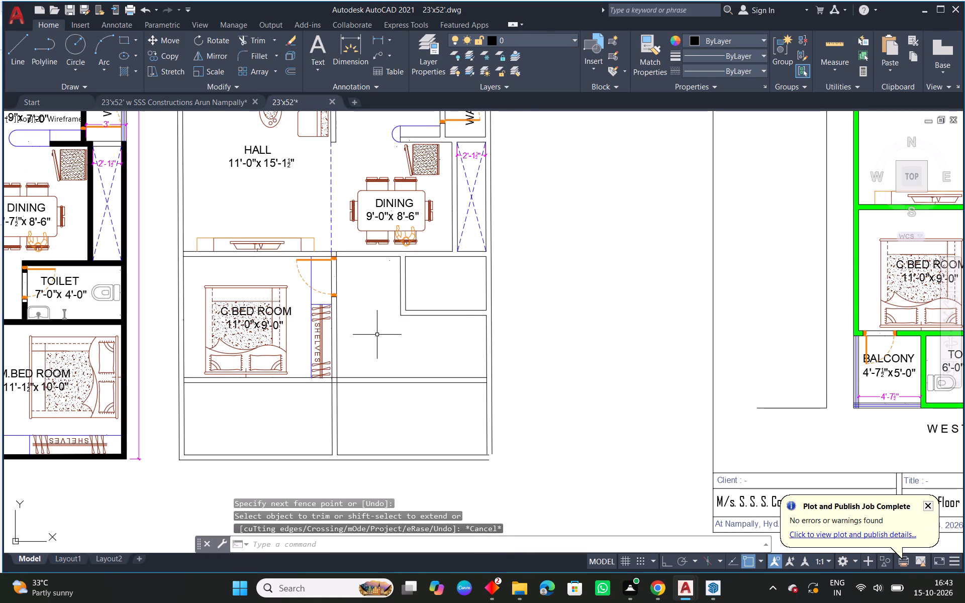
middle_drag(470, 331, 465, 291)
scroll(457, 414, up, 4)
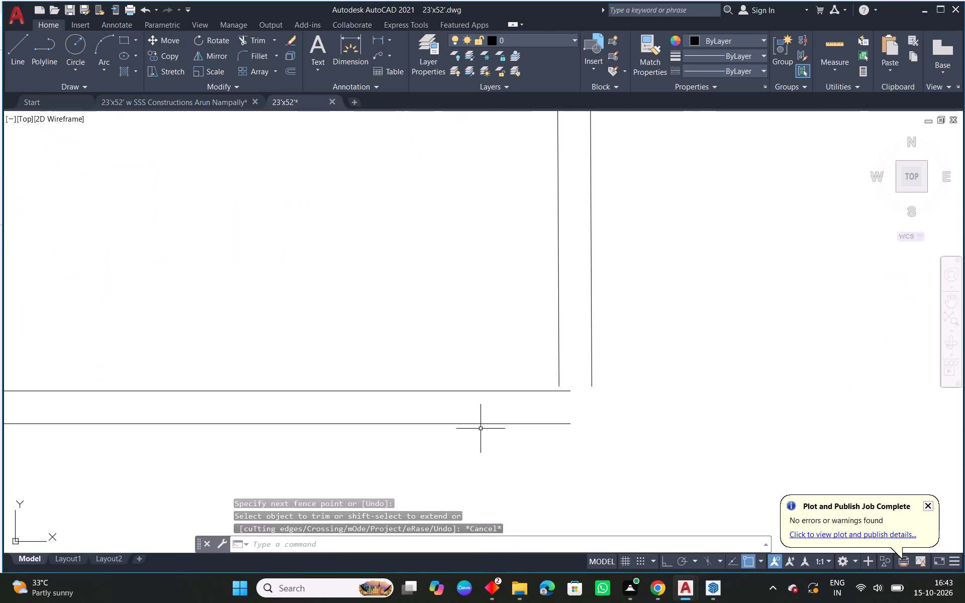
key(f)
key(space)
click(529, 392)
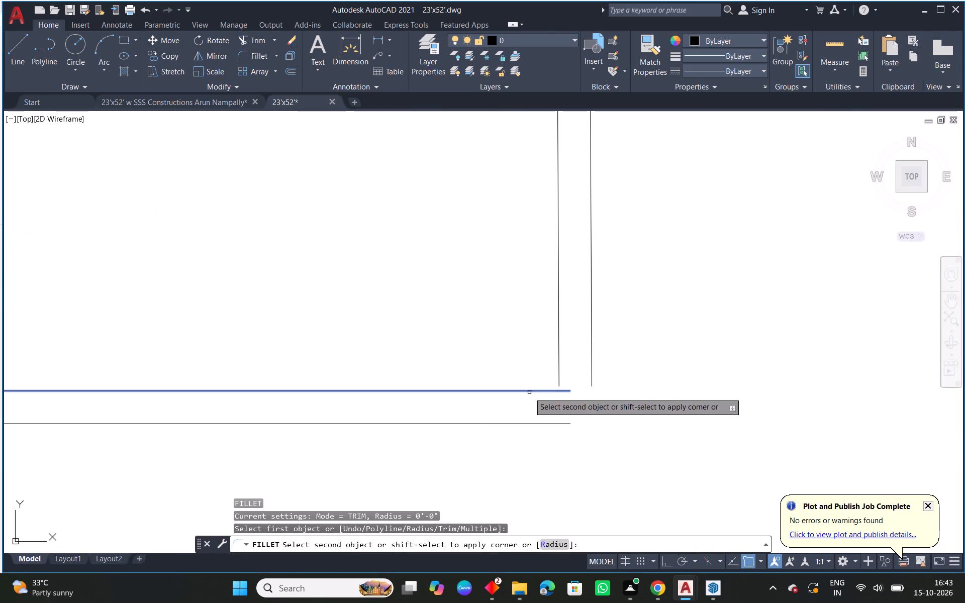
click(560, 380)
right_click(457, 321)
click(525, 330)
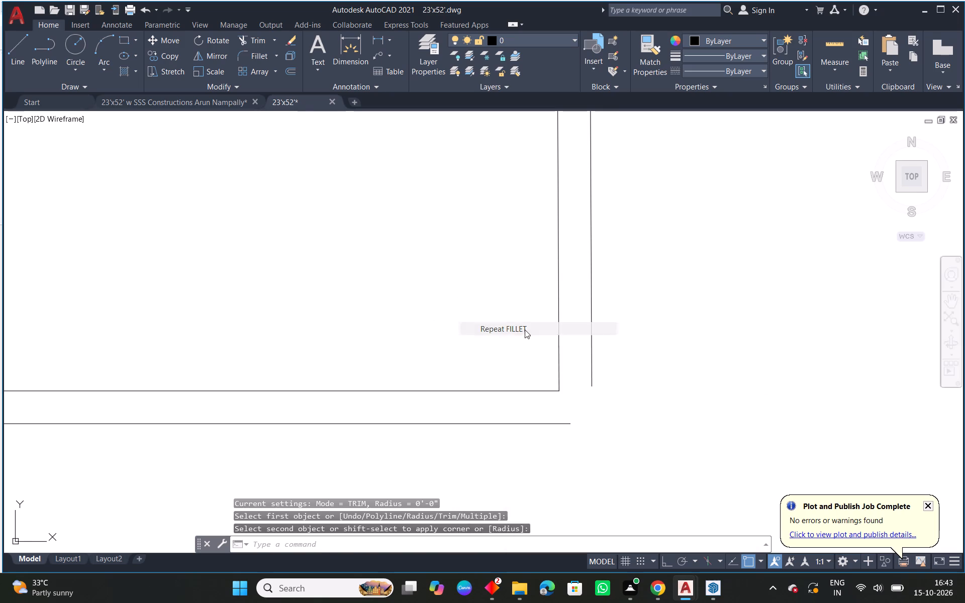
click(541, 423)
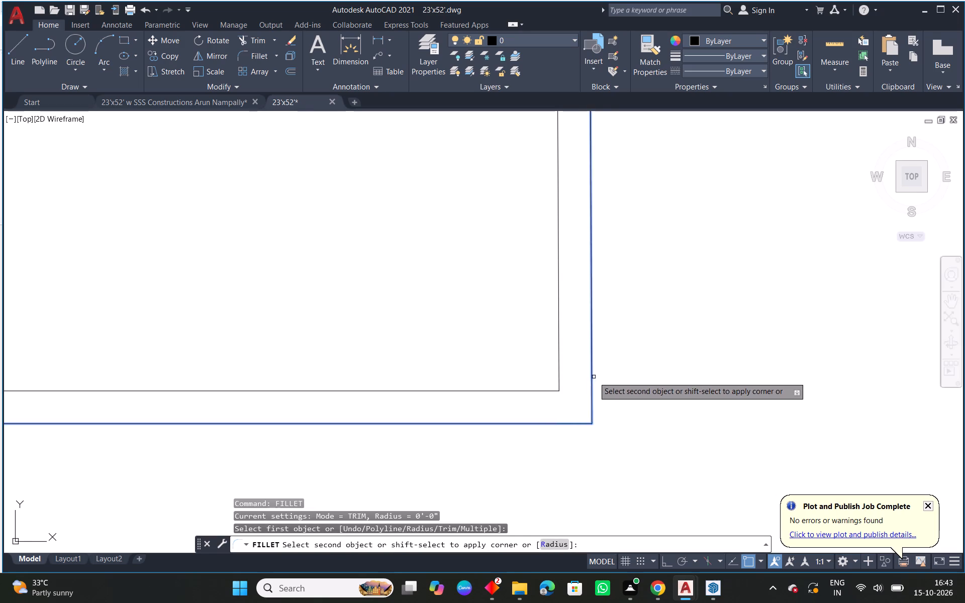
click(594, 377)
Move the C.BED ROOM shelves block up about 3", clear of the wall below it.
scroll(511, 408, down, 4)
middle_drag(246, 320, 265, 327)
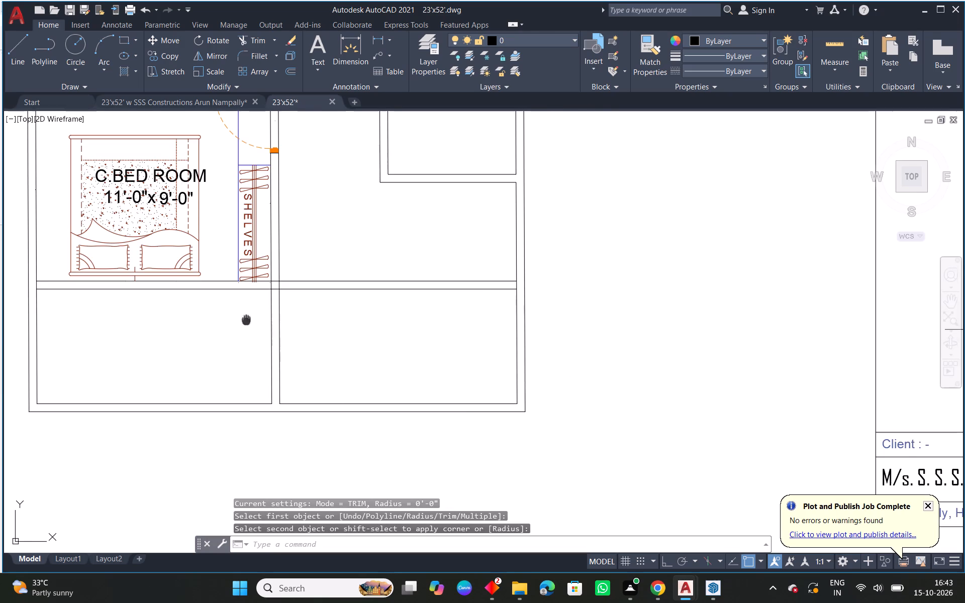
middle_drag(265, 327, 433, 372)
scroll(471, 343, up, 4)
scroll(413, 324, up, 2)
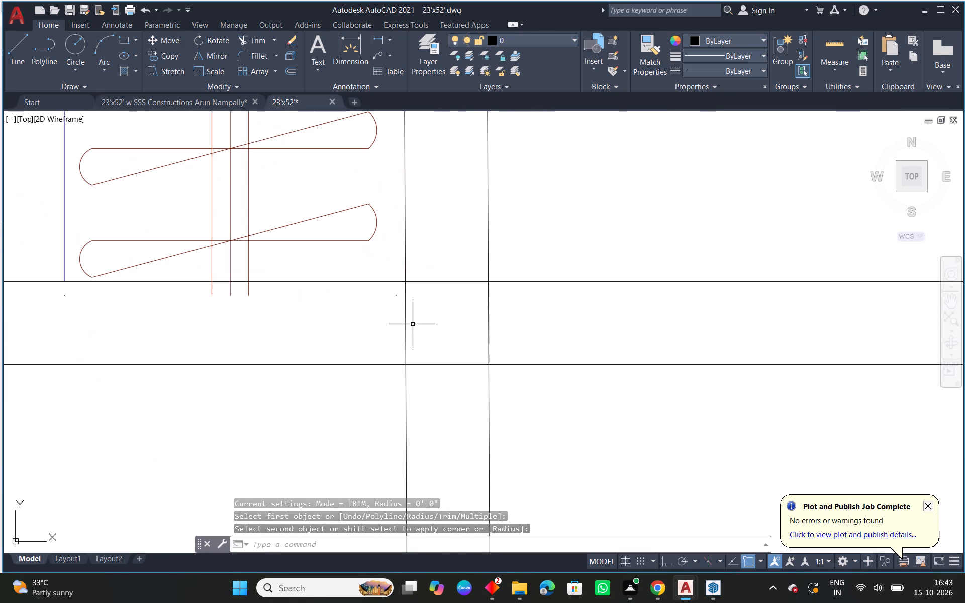
scroll(460, 360, down, 2)
click(367, 317)
scroll(368, 333, up, 2)
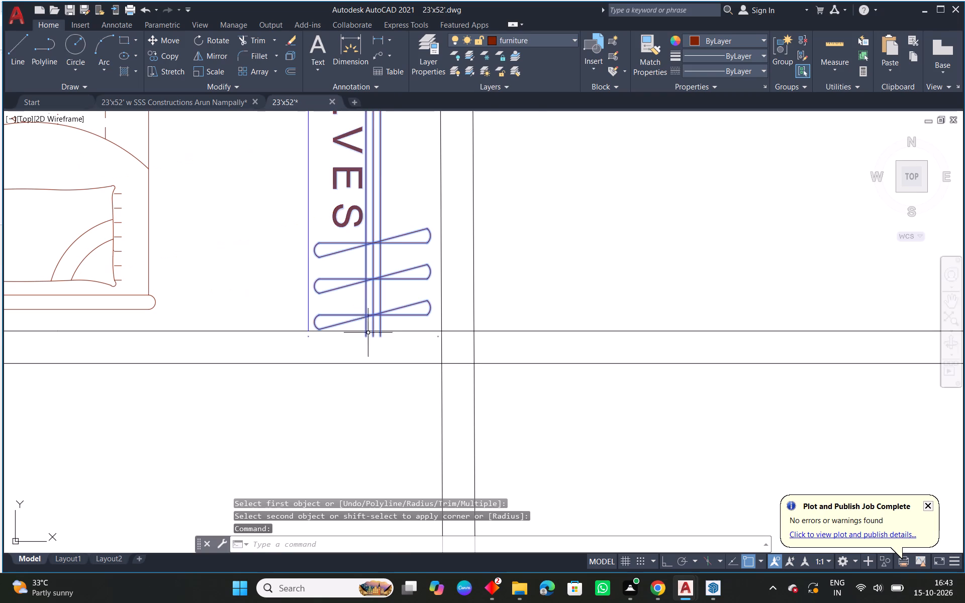
key(m)
key(space)
click(391, 338)
click(385, 310)
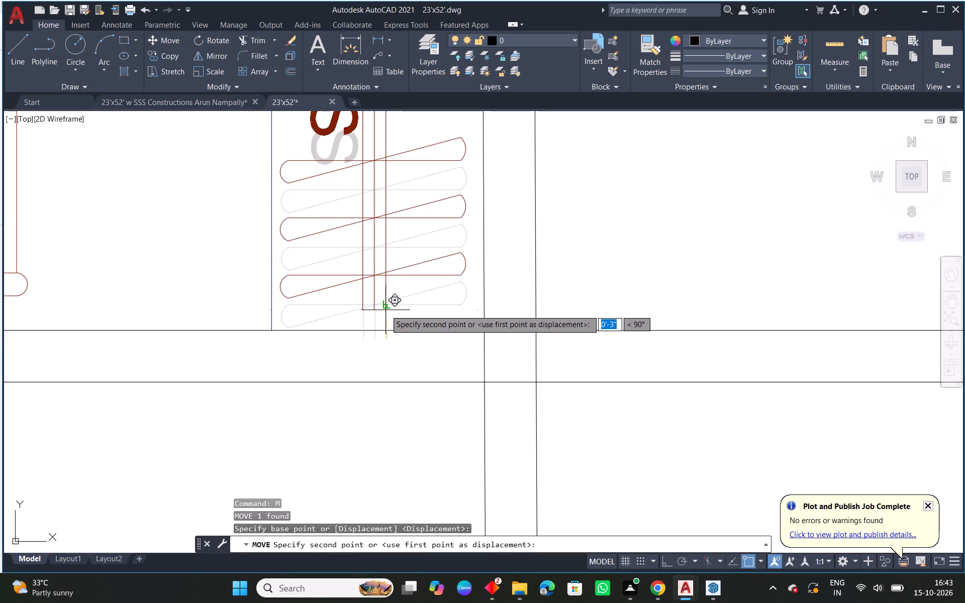
key(Escape)
Trim the crossing wall lines at the wall junction beside the C.BED ROOM's shelves.
text(TR)
key(space)
key(space)
drag(509, 395, 506, 354)
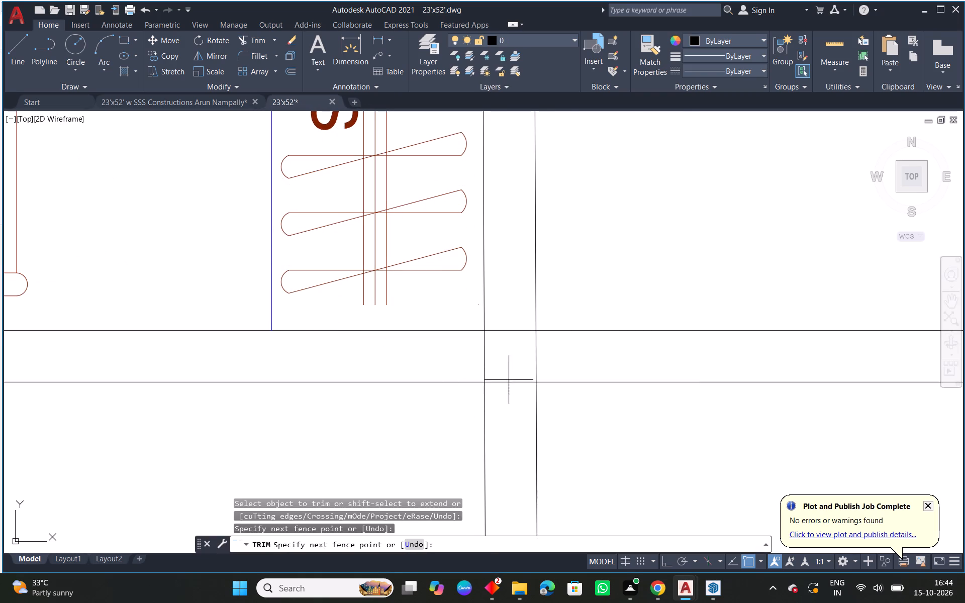
drag(506, 354, 502, 318)
drag(455, 356, 567, 355)
key(Escape)
Copy the 7'-0"x 4'-0" TOILET's door, fixtures and labels from the green plan to the new toilet's wall corner.
scroll(527, 375, down, 5)
middle_drag(649, 406, 449, 393)
middle_drag(574, 342, 374, 367)
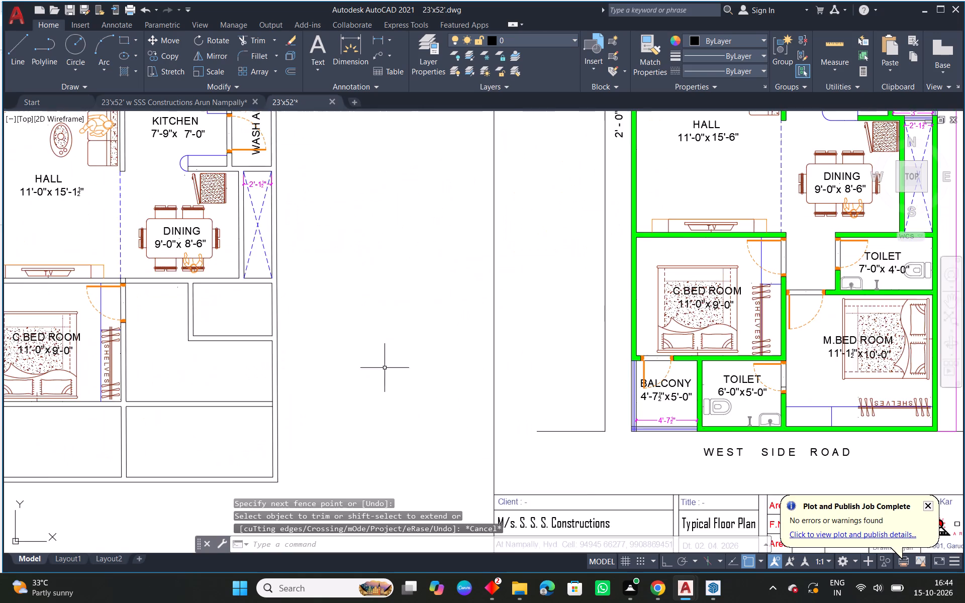
middle_drag(813, 367, 598, 372)
scroll(730, 278, up, 1)
drag(674, 233, 665, 256)
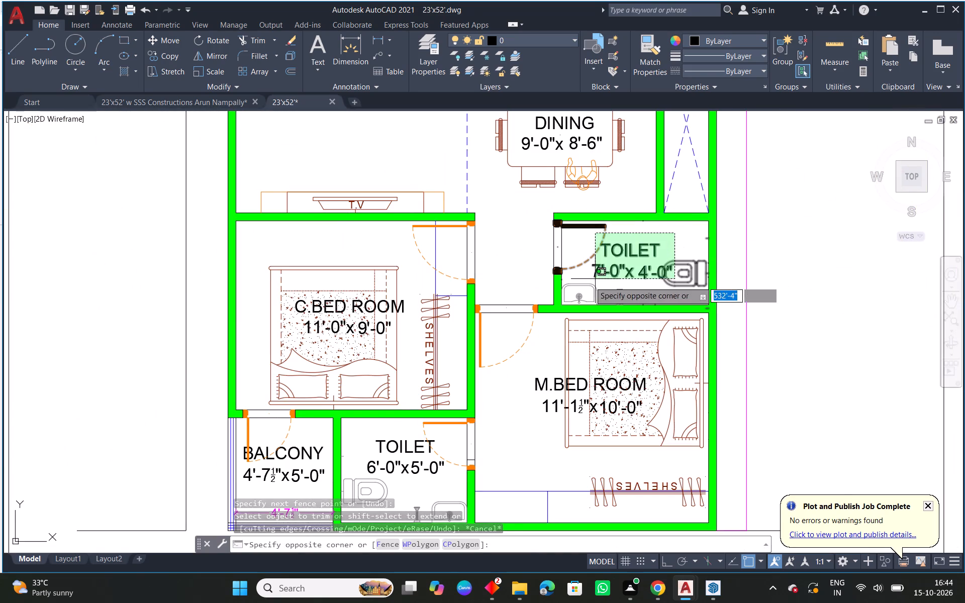
click(578, 285)
click(618, 296)
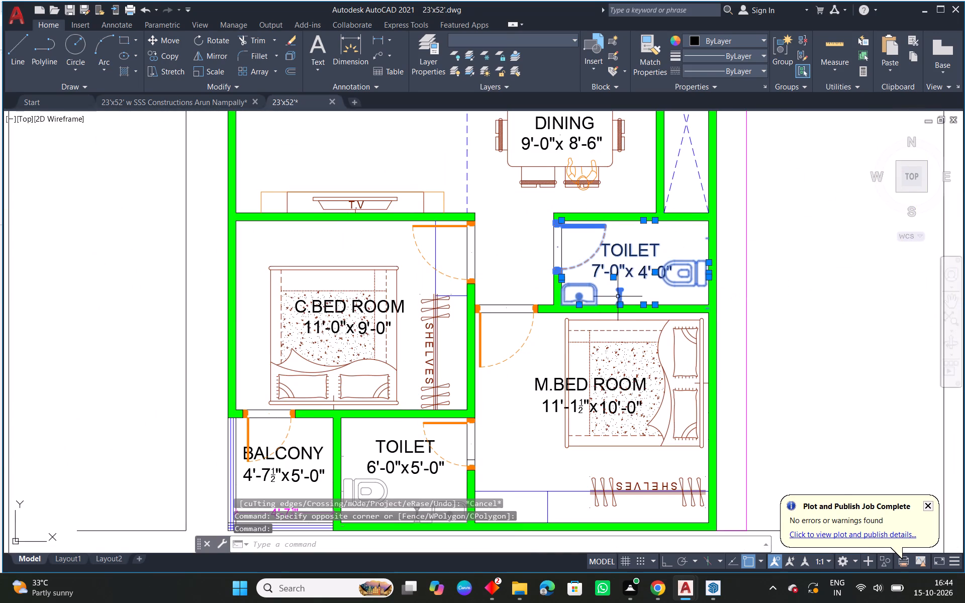
text(CO)
key(space)
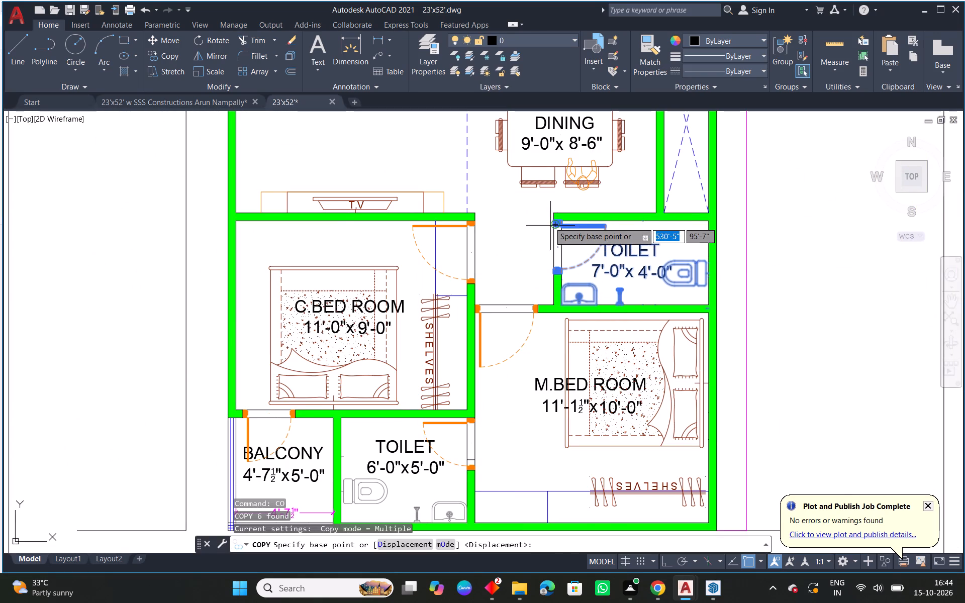
click(549, 222)
scroll(469, 294, down, 2)
middle_drag(434, 315, 781, 324)
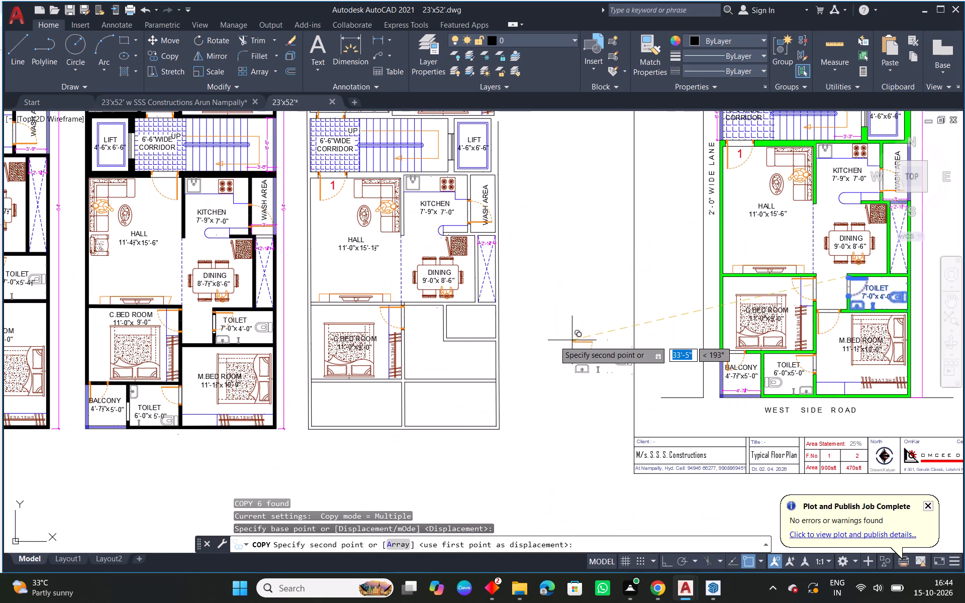
scroll(441, 311, up, 3)
click(445, 291)
key(Escape)
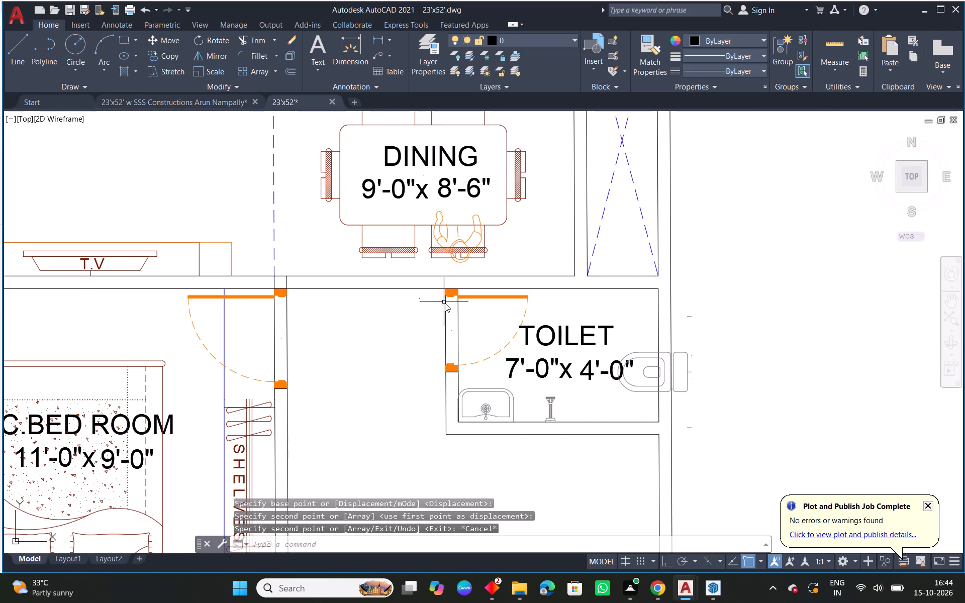
Move the copied WC onto the inner face of the new toilet's side wall.
scroll(668, 357, up, 1)
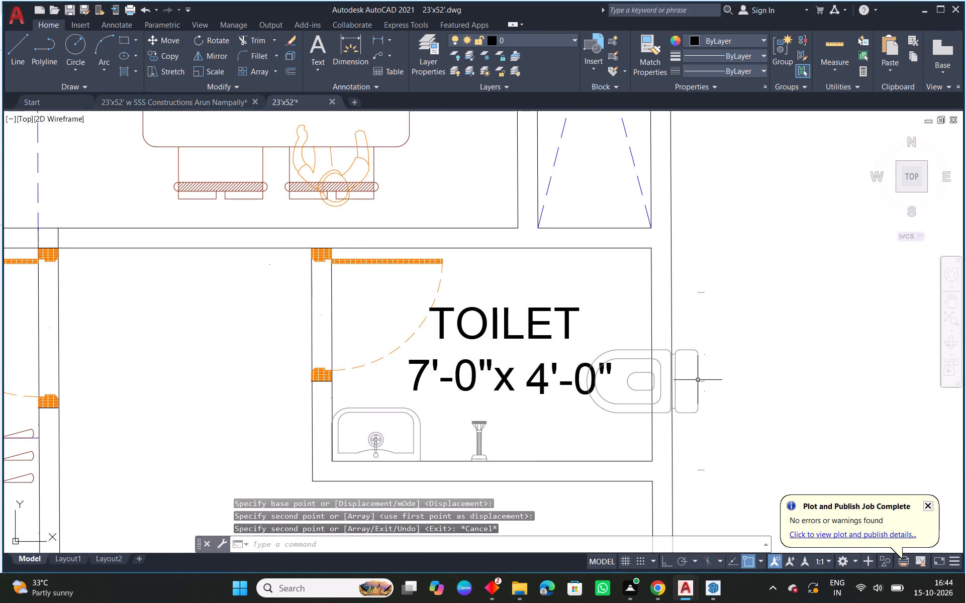
click(698, 380)
click(705, 383)
click(648, 360)
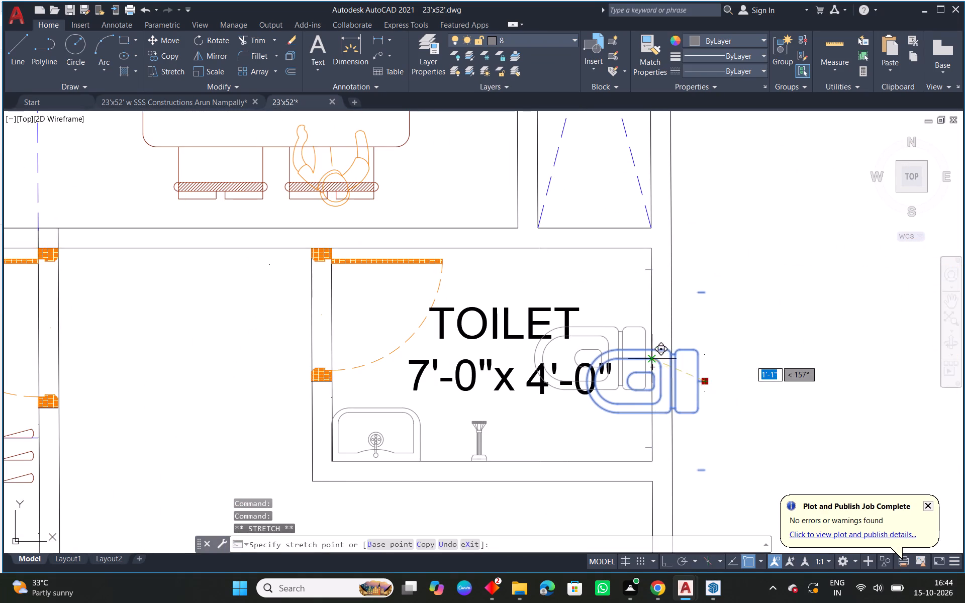
key(Escape)
Erase the two horizontal wall lines crossing the room below the new toilet.
scroll(576, 356, down, 3)
middle_drag(652, 464, 492, 341)
scroll(492, 341, down, 1)
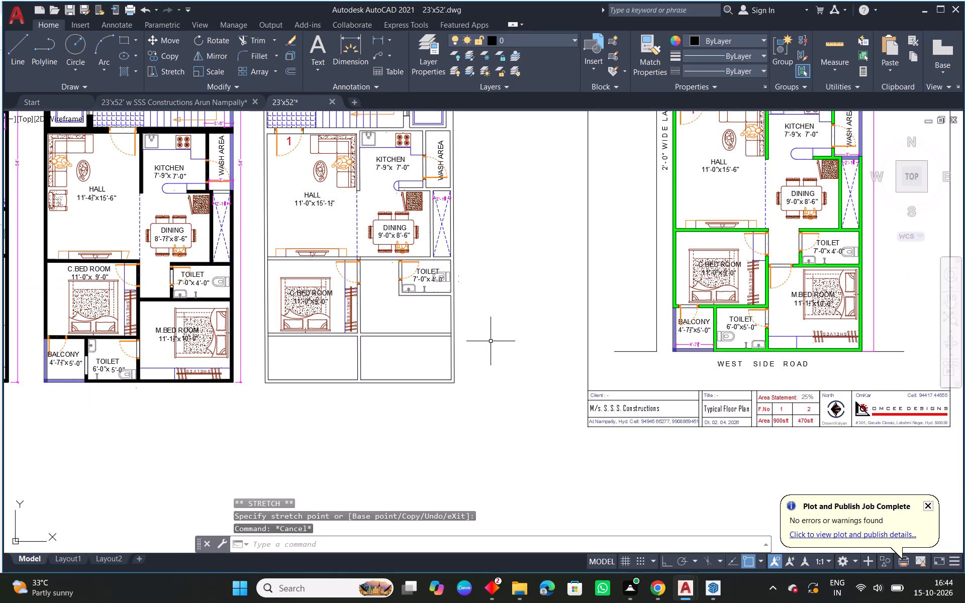
scroll(412, 354, up, 1)
drag(411, 358, 412, 341)
click(401, 306)
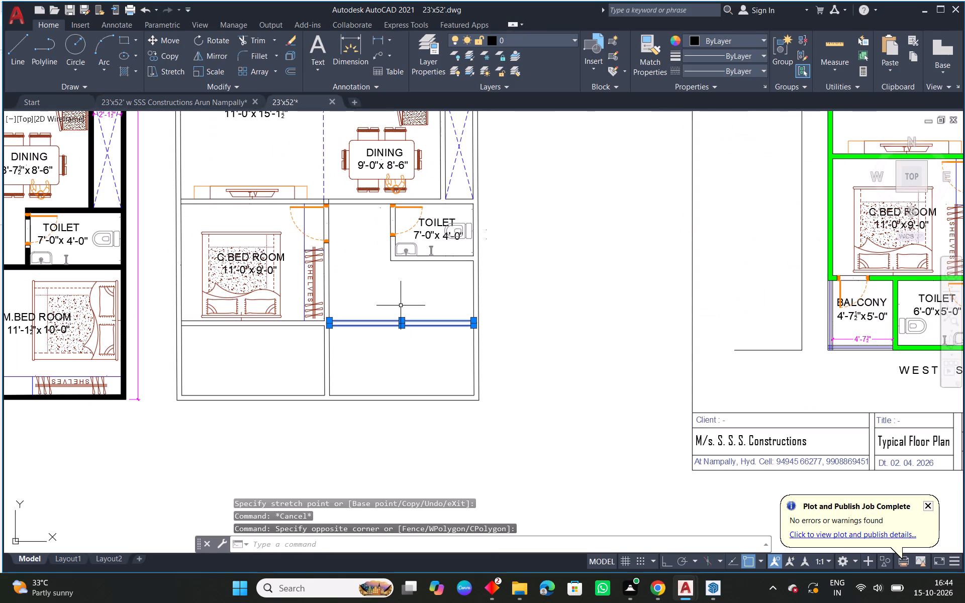
key(Delete)
scroll(439, 333, down, 2)
scroll(397, 338, up, 1)
key(Escape)
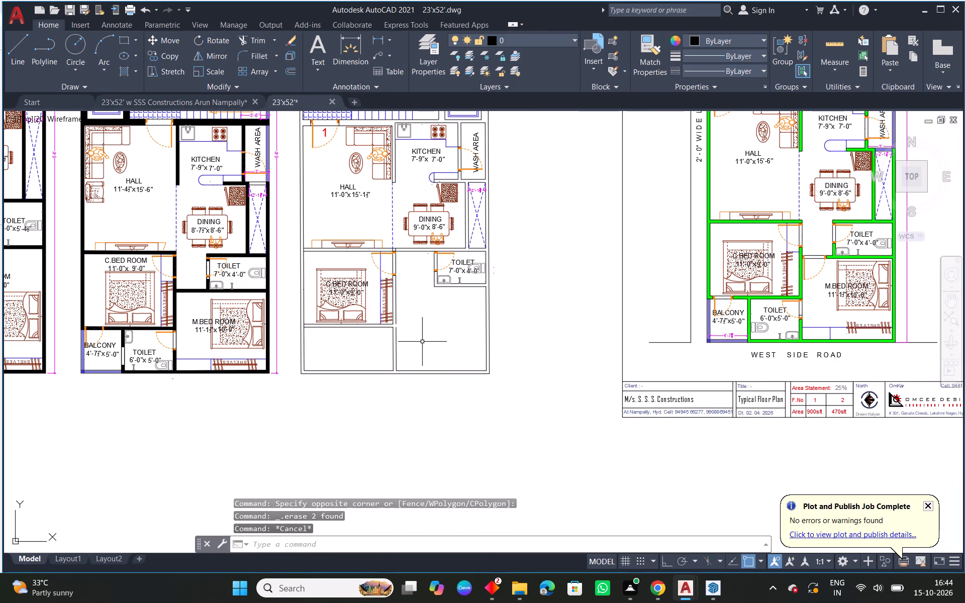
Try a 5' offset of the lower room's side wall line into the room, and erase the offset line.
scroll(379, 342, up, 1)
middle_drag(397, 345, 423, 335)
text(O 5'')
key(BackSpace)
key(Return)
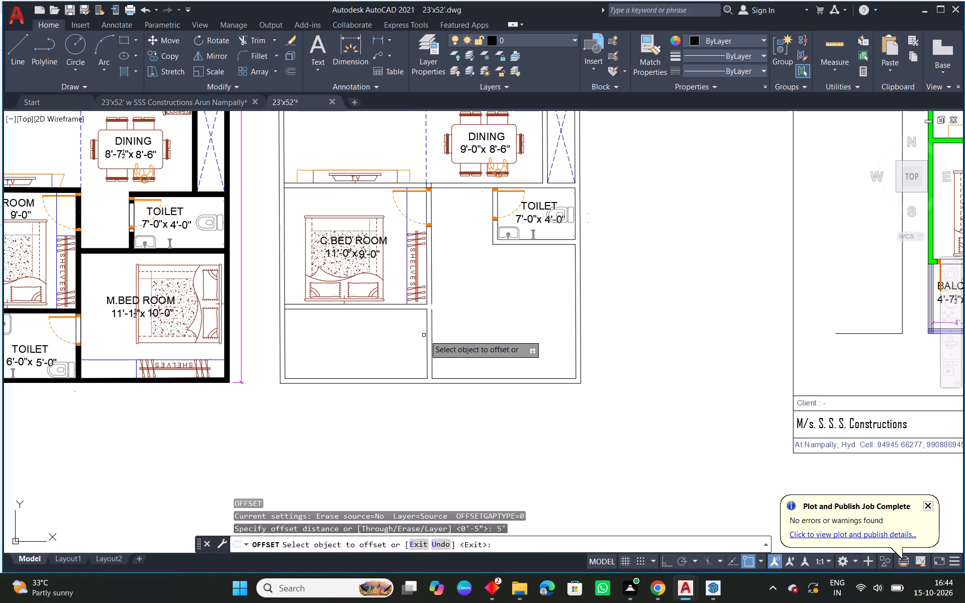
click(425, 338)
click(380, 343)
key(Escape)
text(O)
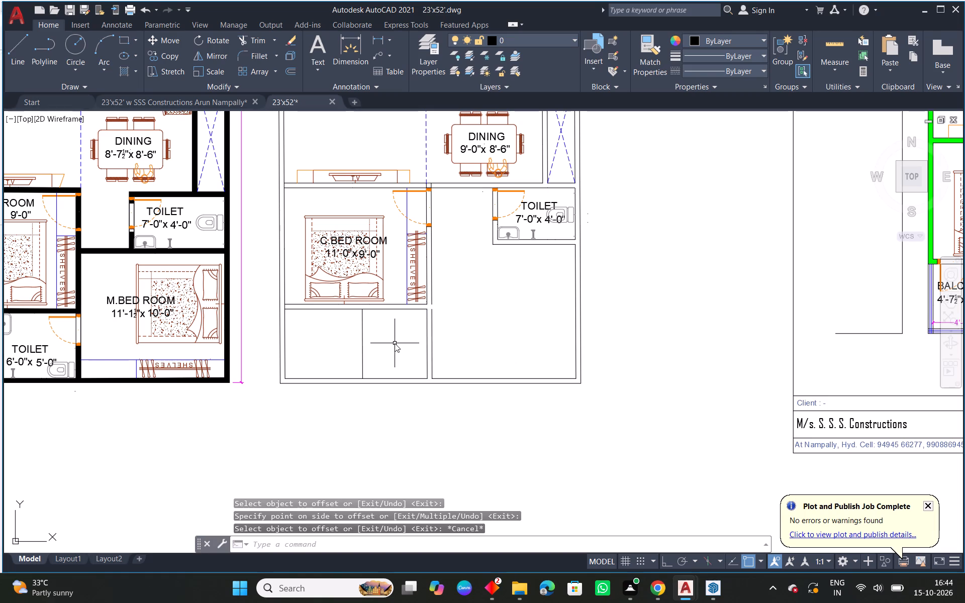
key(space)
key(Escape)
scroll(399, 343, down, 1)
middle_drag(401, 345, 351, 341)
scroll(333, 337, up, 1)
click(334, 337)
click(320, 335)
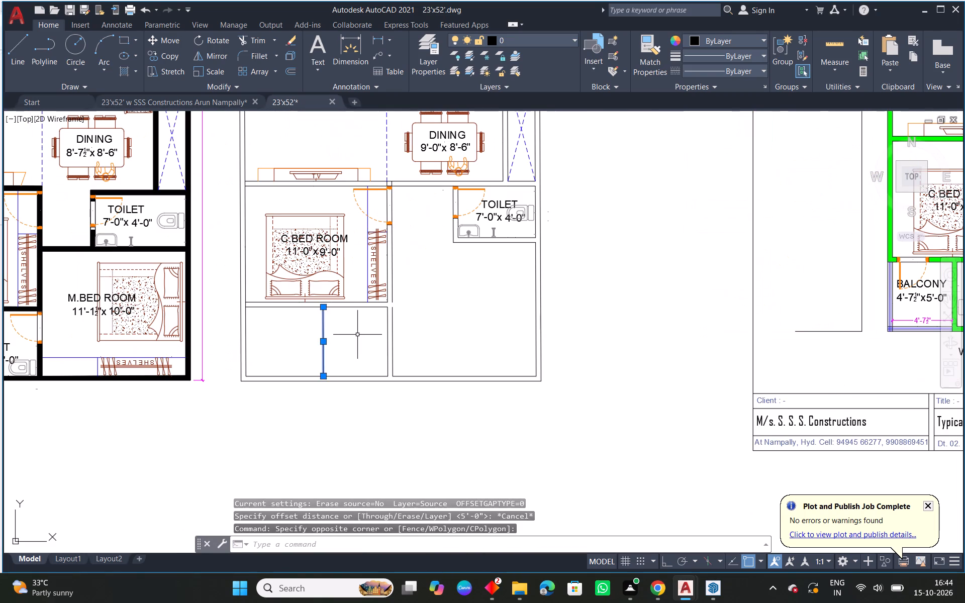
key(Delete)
Offset the inner wall line beside the large lower room 6' into the small room below the C.BED ROOM.
text(O 6'')
key(BackSpace)
key(Return)
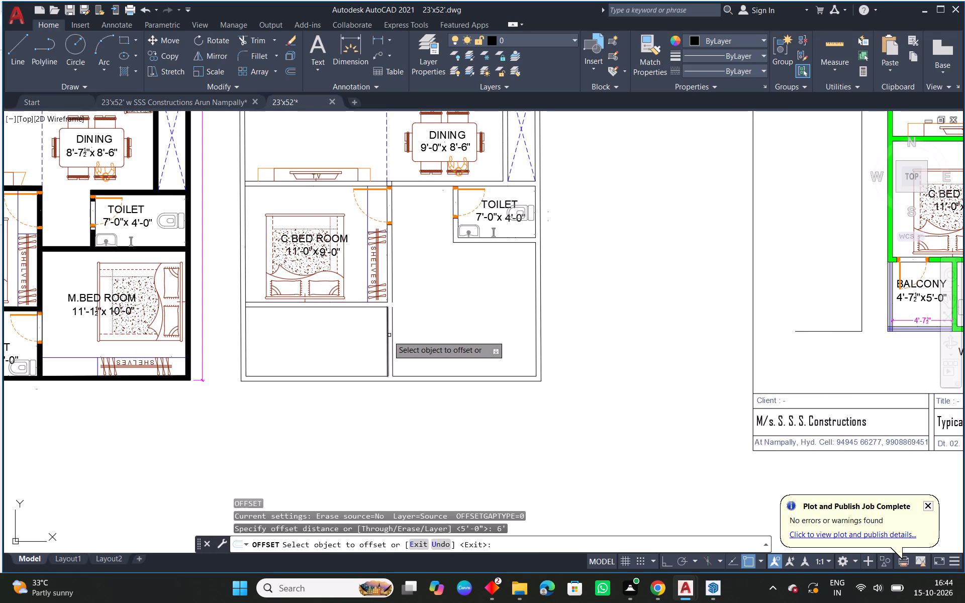
click(385, 337)
click(324, 339)
click(387, 334)
click(339, 338)
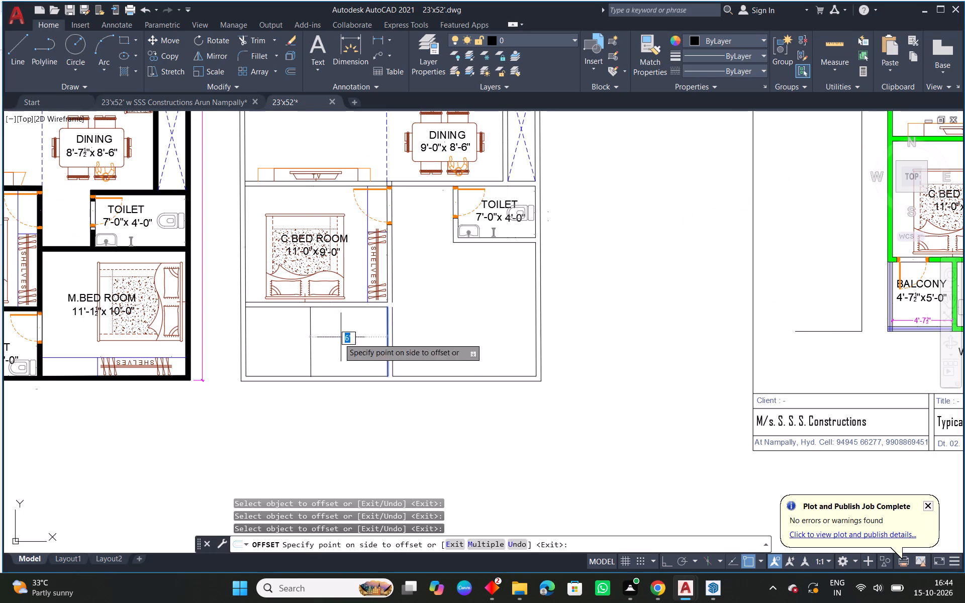
key(Escape)
Offset the new partition line 4.5" away from the toilet space to give the partition its thickness.
text(O 4.5)
key(space)
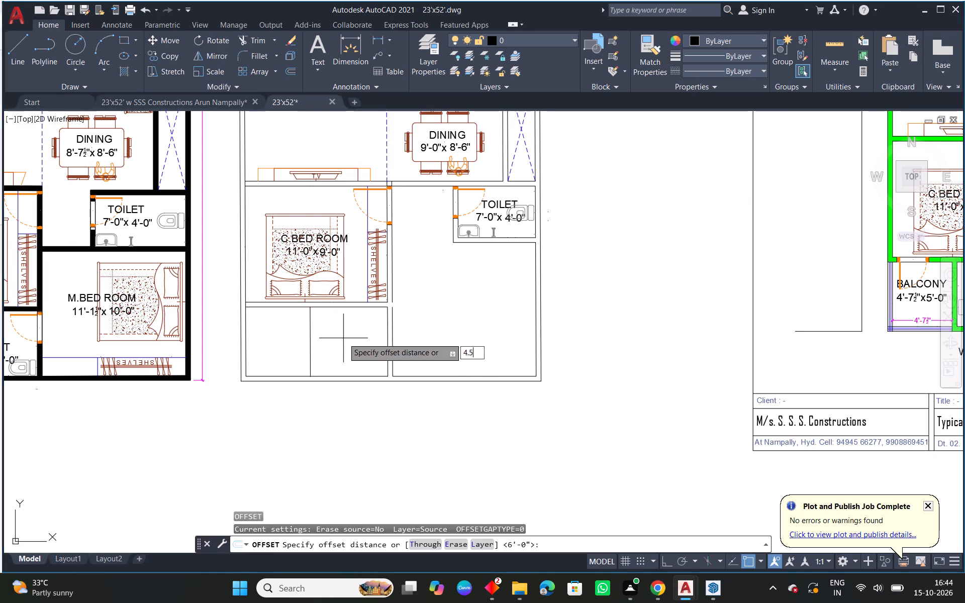
drag(311, 350, 302, 352)
click(265, 352)
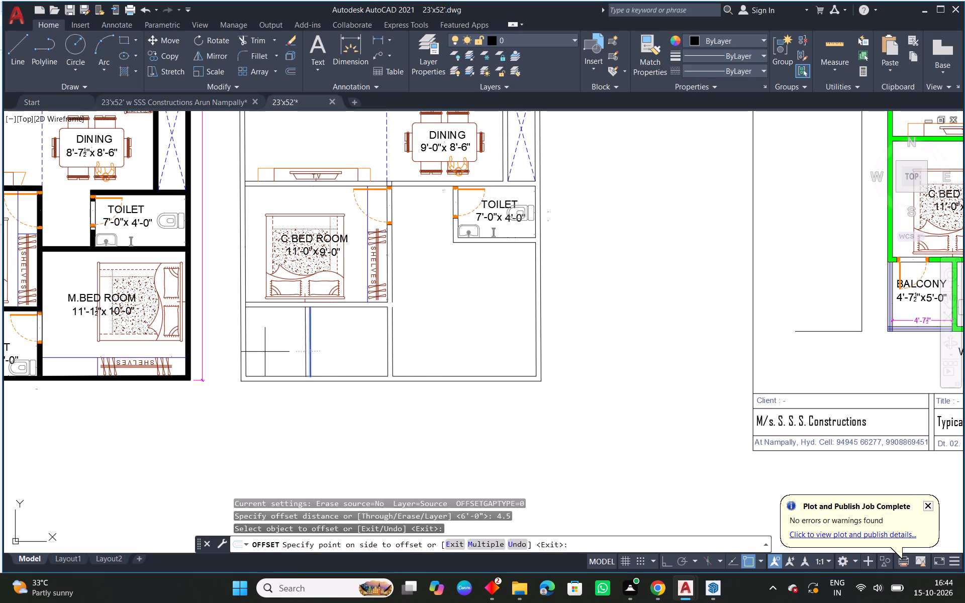
key(Escape)
Extend the C.BED ROOM's lower wall line and the balcony's inner side wall line to the outer wall lines.
scroll(247, 305, up, 1)
key(e)
key(x)
key(space)
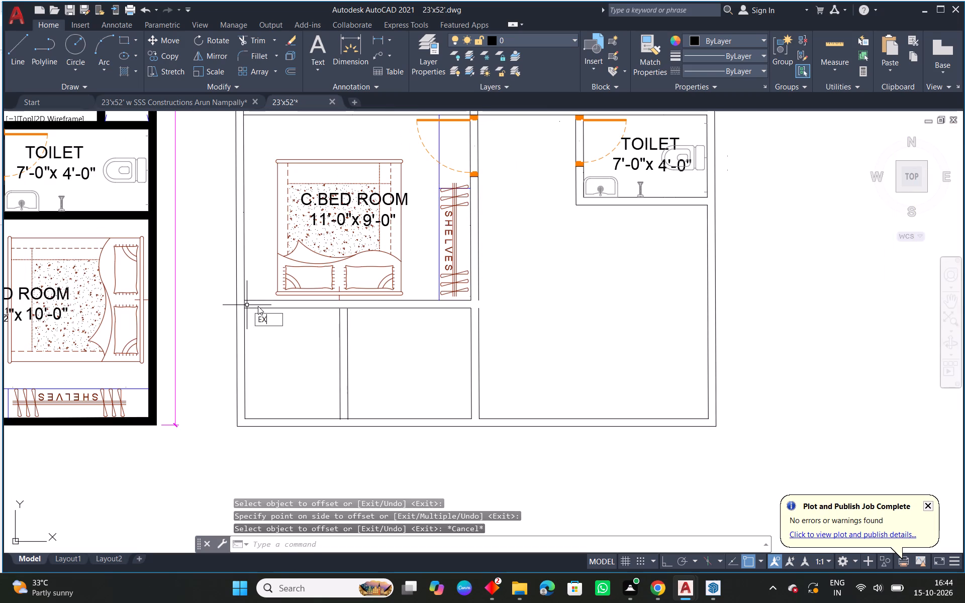
click(252, 307)
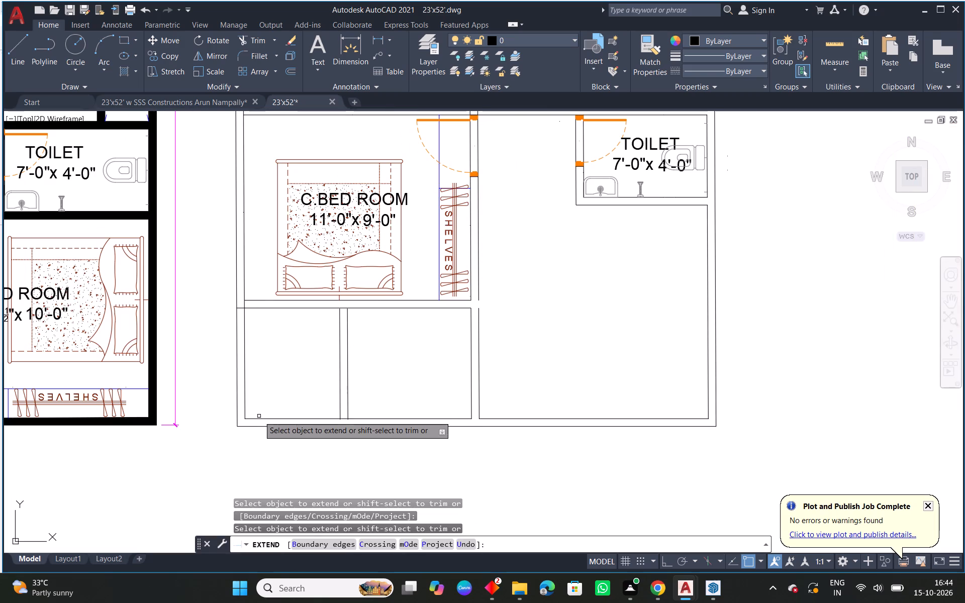
click(244, 416)
key(Escape)
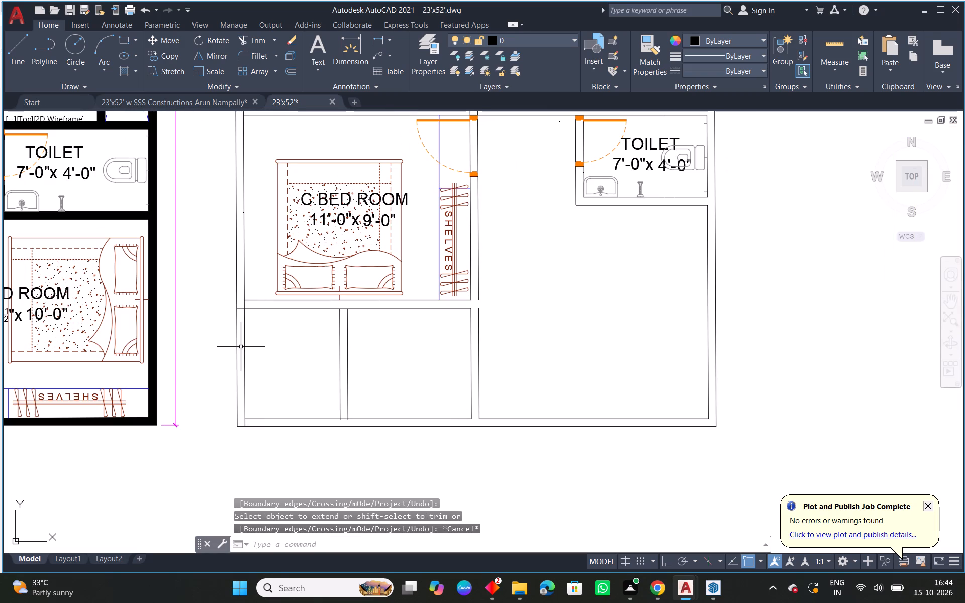
Trim the side wall's inner line where it crosses the thickness of the C.BED ROOM's lower wall.
scroll(239, 299, up, 2)
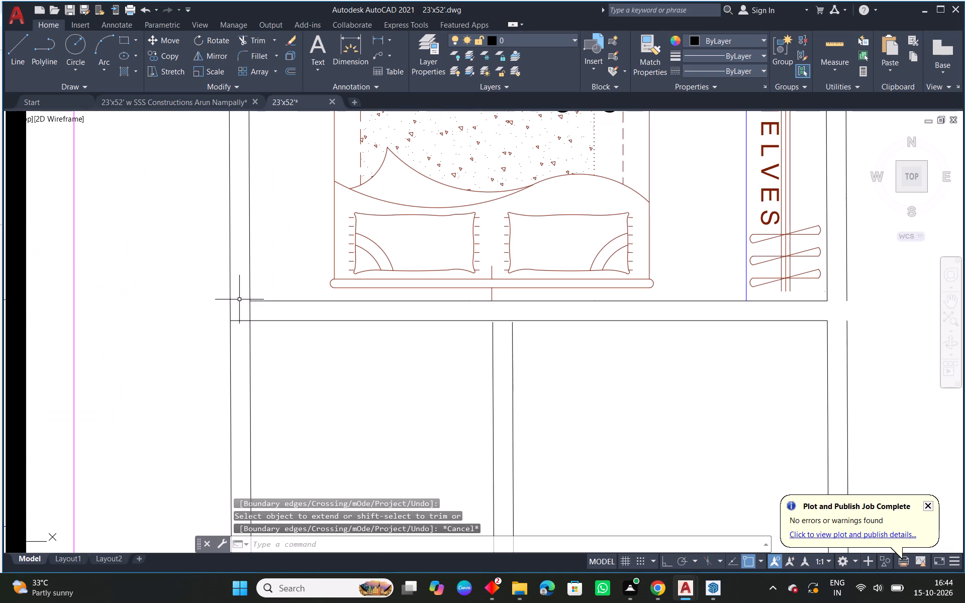
key(t)
key(r)
key(space)
key(space)
click(249, 313)
key(Escape)
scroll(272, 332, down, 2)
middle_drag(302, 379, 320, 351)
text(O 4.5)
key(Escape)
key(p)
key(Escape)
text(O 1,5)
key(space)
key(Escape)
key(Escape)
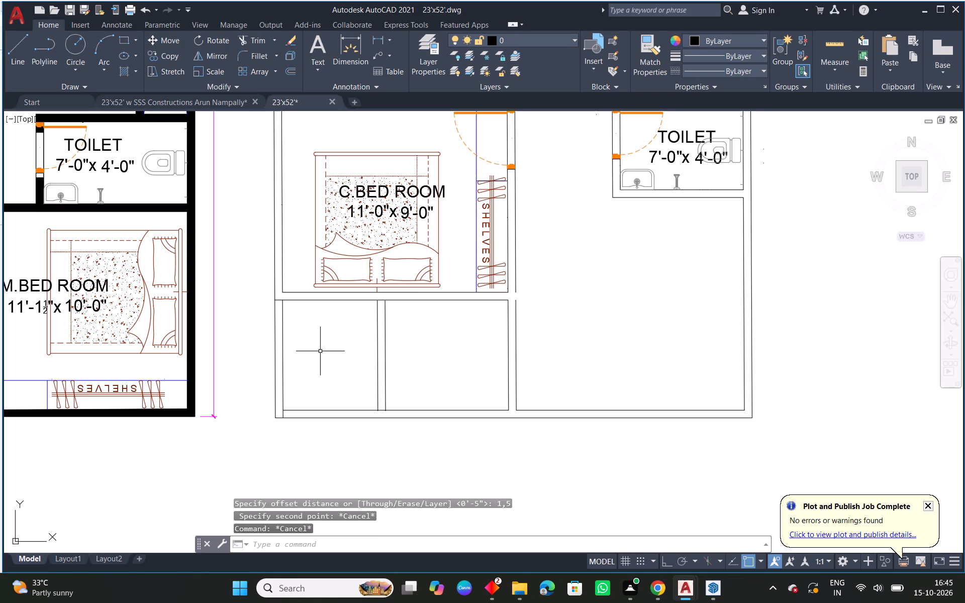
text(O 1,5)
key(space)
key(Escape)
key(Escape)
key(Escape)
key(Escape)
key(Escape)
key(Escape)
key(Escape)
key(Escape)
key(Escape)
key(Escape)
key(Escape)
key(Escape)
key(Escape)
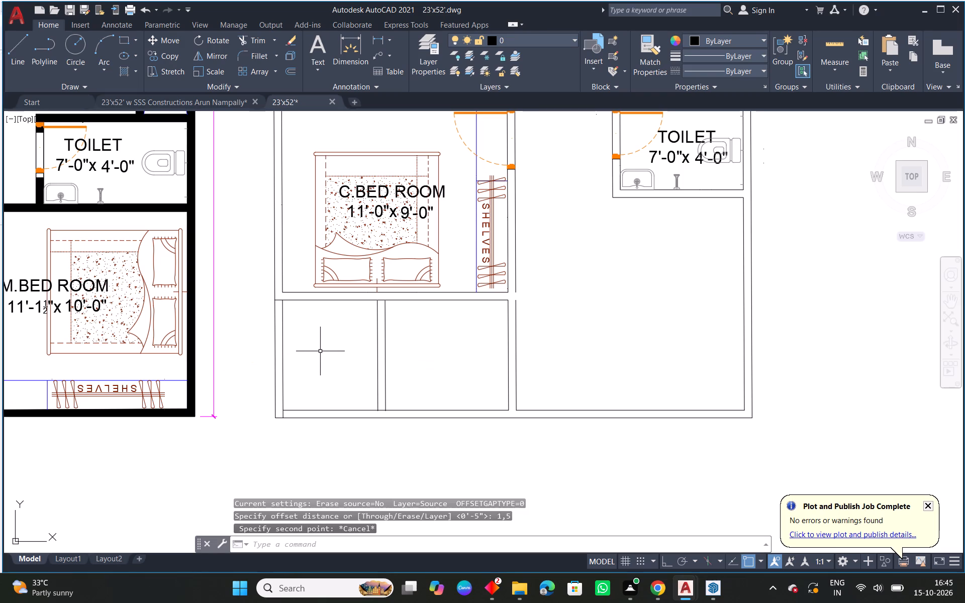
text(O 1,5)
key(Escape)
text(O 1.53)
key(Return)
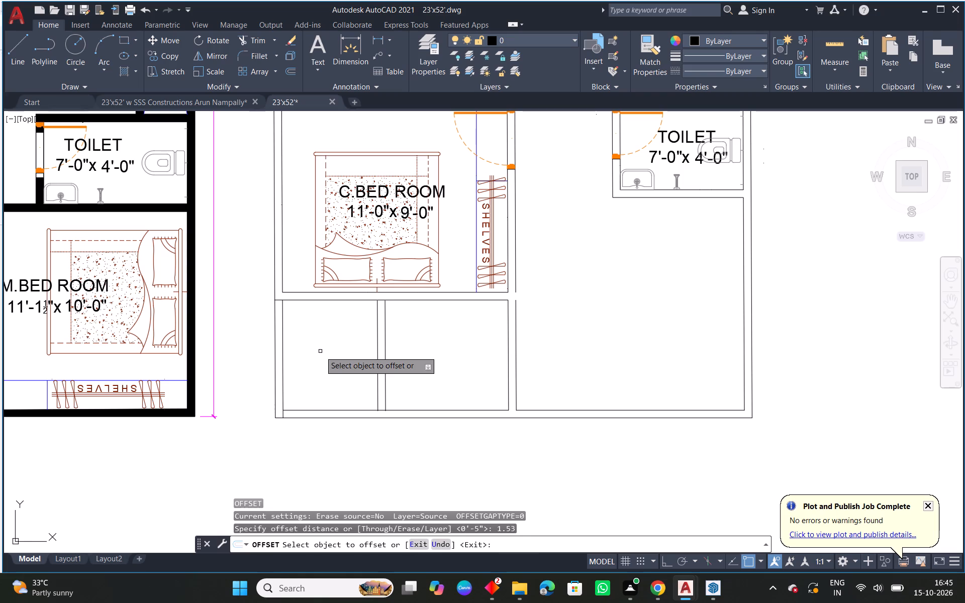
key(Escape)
Offset the balcony's inner side wall line outward twice by 1.5" within the outer wall thickness.
text(O 1.5)
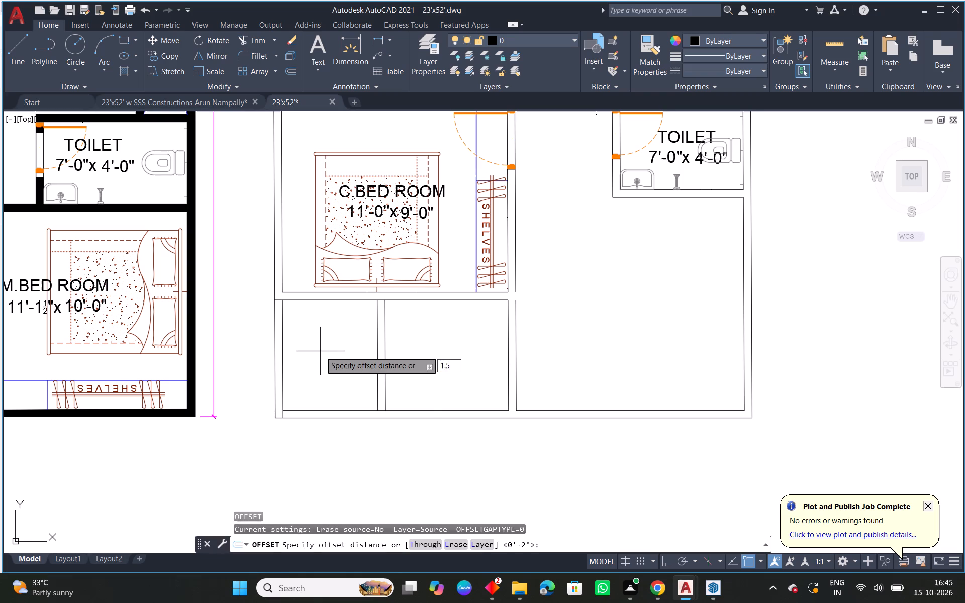
key(Return)
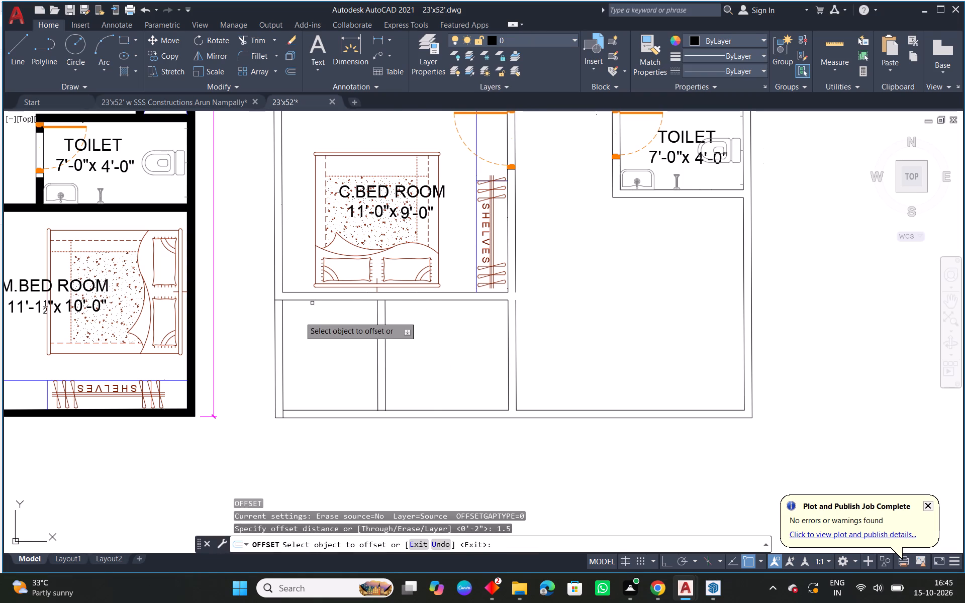
scroll(274, 333, up, 1)
click(286, 330)
click(275, 333)
scroll(278, 333, up, 1)
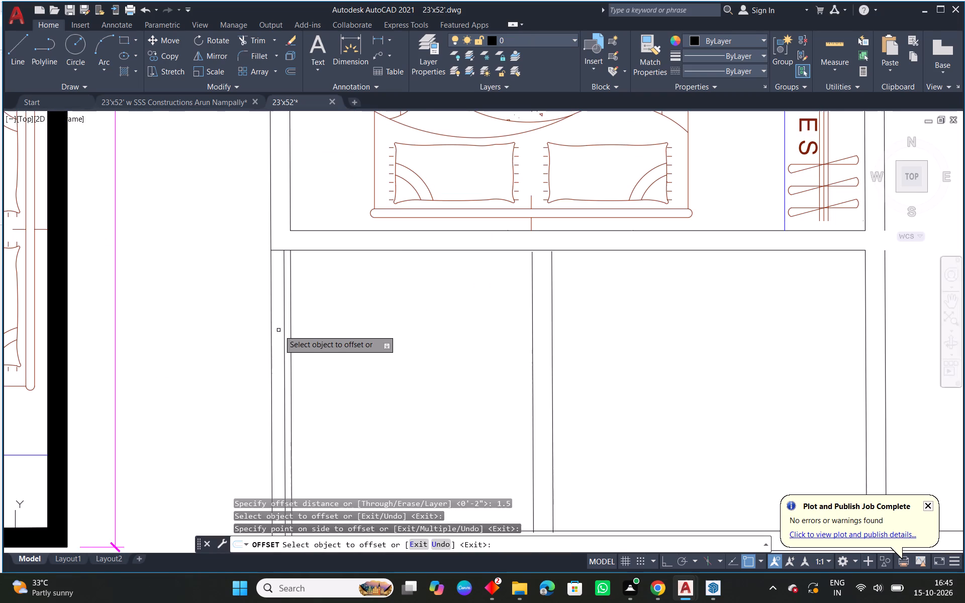
click(282, 327)
click(273, 330)
click(284, 331)
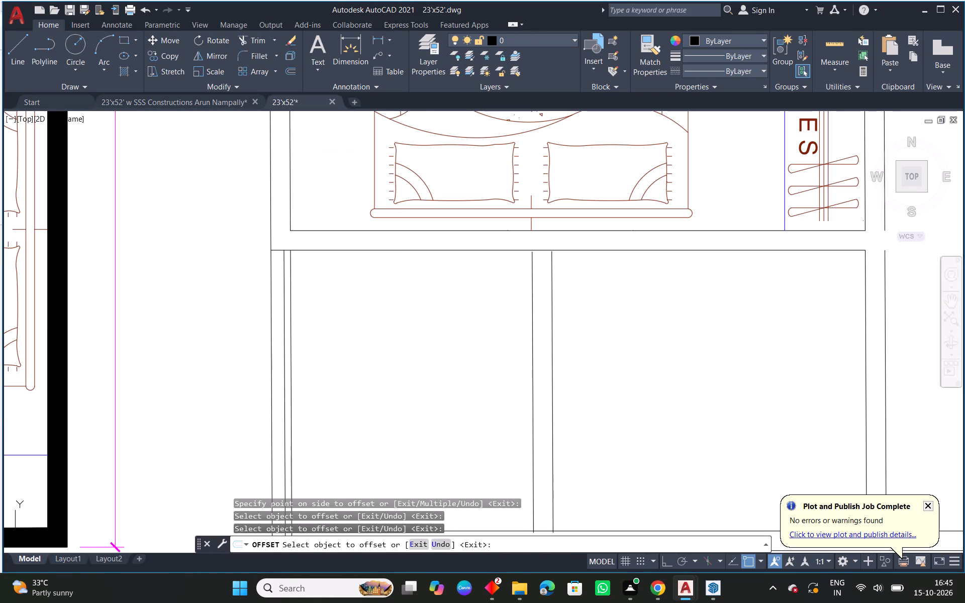
click(272, 333)
scroll(280, 326, up, 2)
key(Escape)
Put the two offset lines in the balcony's side wall on the blue layer.
drag(296, 319, 291, 320)
click(268, 327)
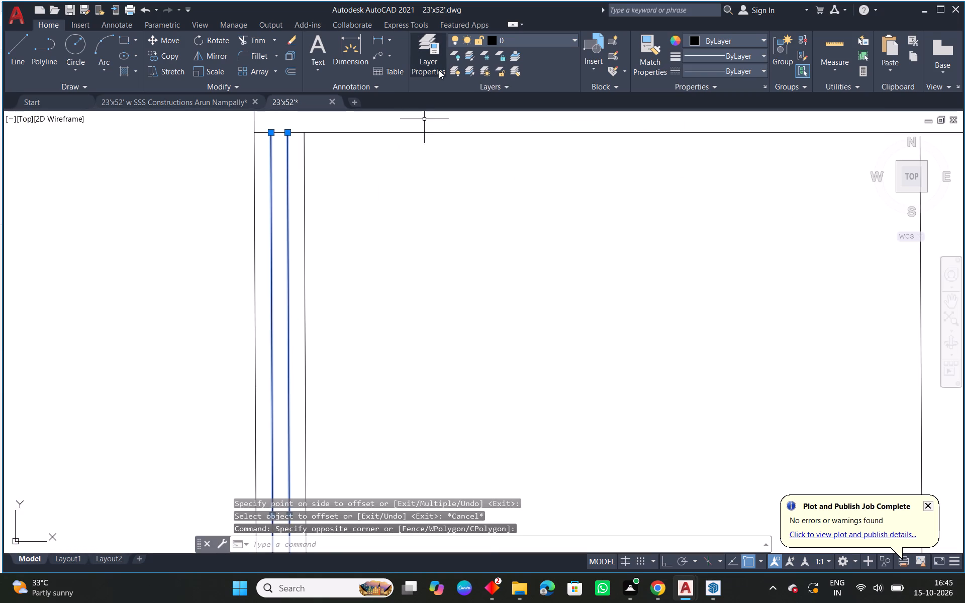
click(546, 44)
click(514, 117)
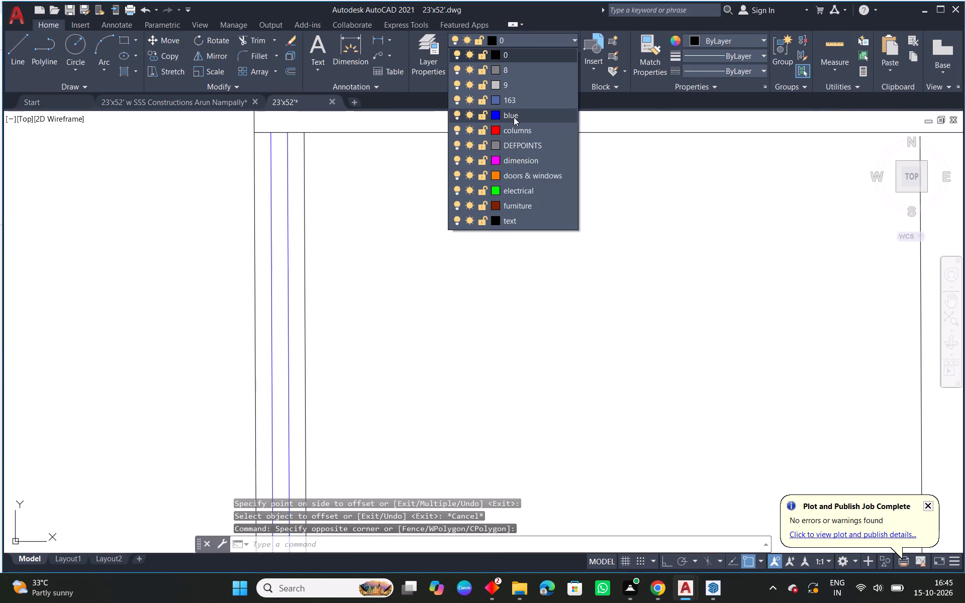
key(Escape)
scroll(522, 267, down, 2)
key(Escape)
Extend both partition lines between the balcony and toilet spaces to the plan's bottom outer wall line.
scroll(540, 302, down, 2)
middle_drag(704, 355, 498, 324)
scroll(459, 331, down, 1)
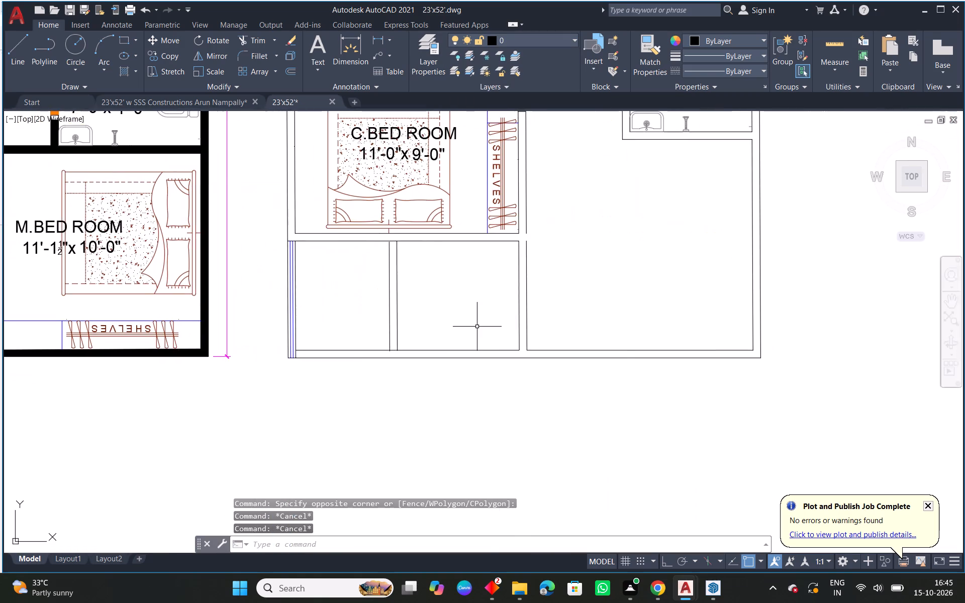
middle_drag(626, 342, 292, 308)
middle_drag(238, 288, 421, 306)
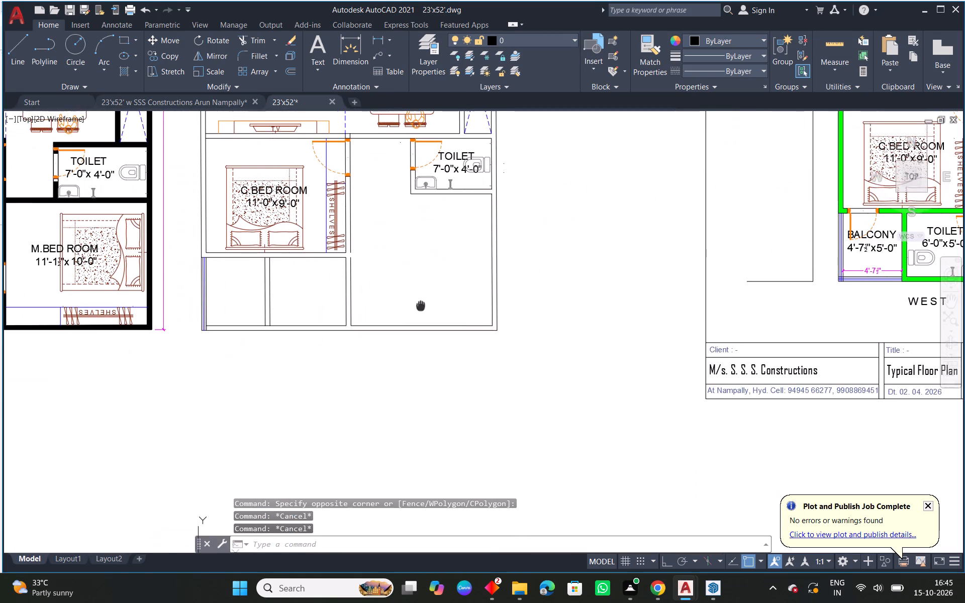
middle_drag(421, 306, 414, 311)
scroll(147, 346, up, 1)
scroll(333, 323, up, 1)
scroll(342, 335, down, 2)
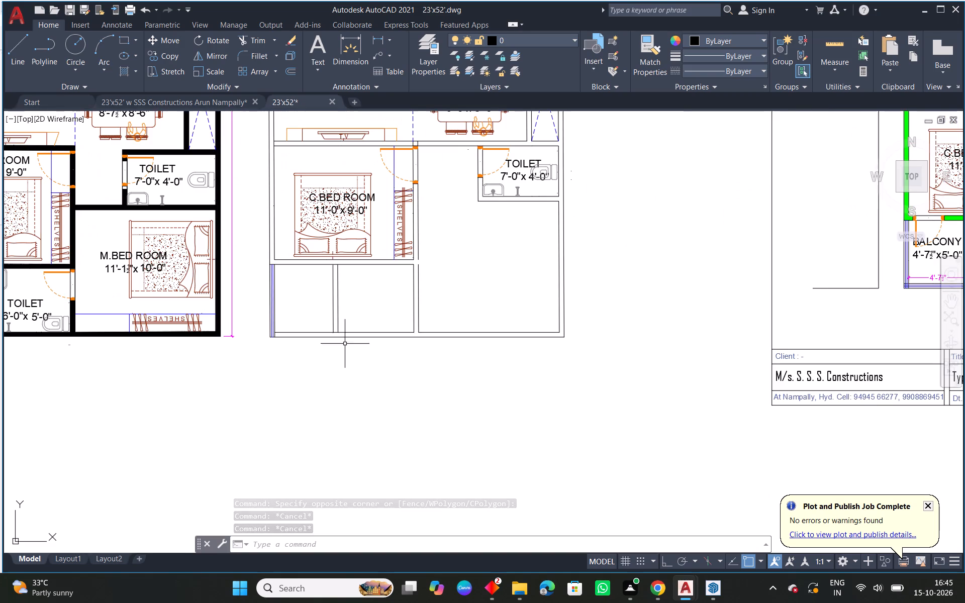
middle_drag(418, 339, 411, 317)
scroll(333, 305, up, 3)
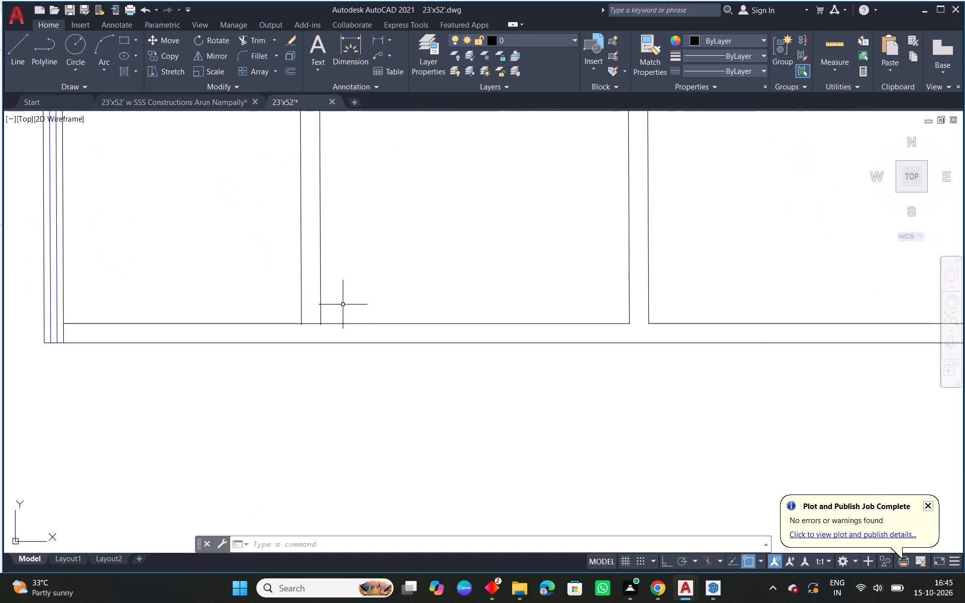
text(EX)
key(space)
drag(342, 291, 283, 286)
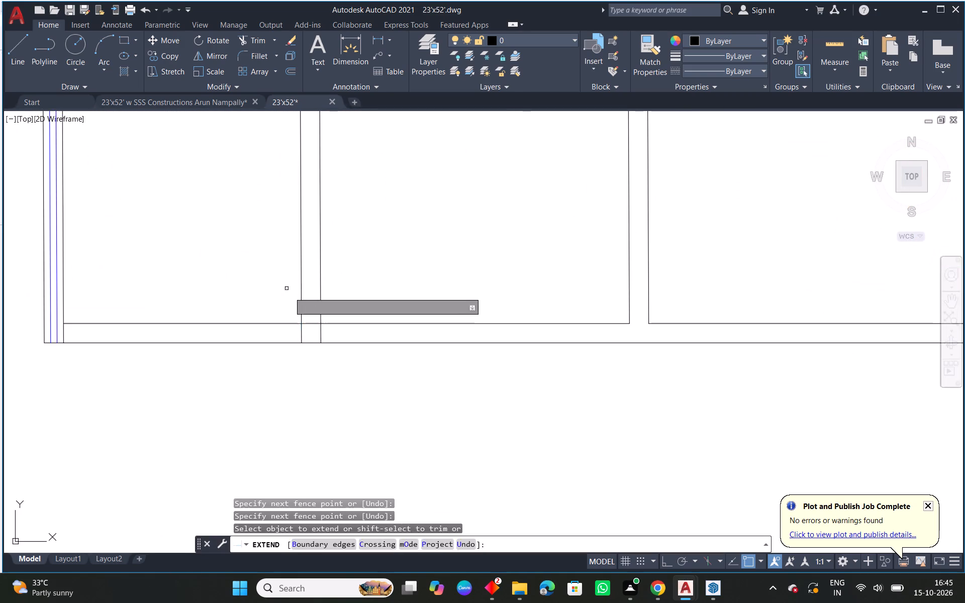
key(Escape)
Offset the balcony's bottom inner wall line outward twice by 1.5" within the wall thickness.
scroll(305, 318, down, 1)
scroll(313, 330, up, 1)
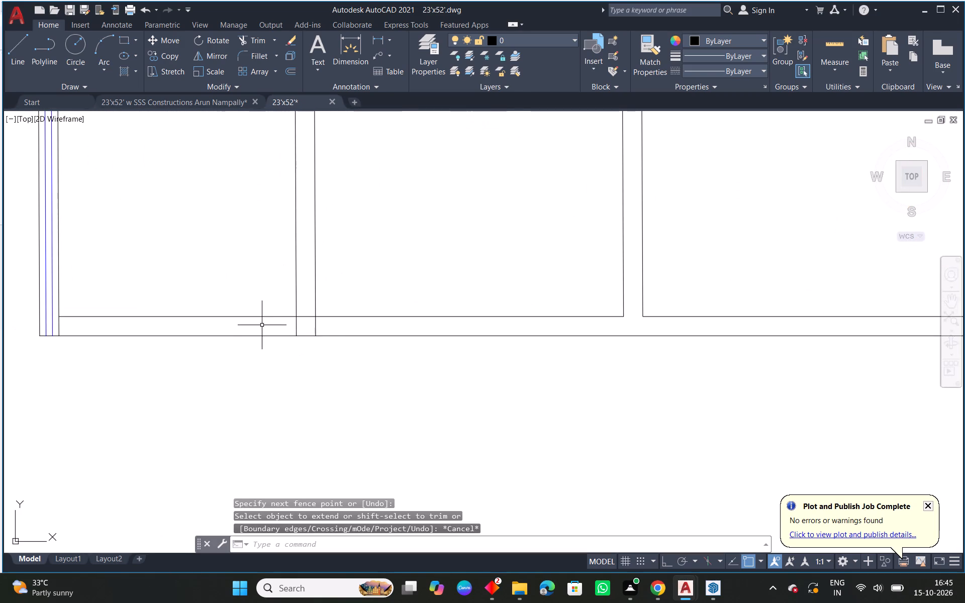
text(O)
key(space)
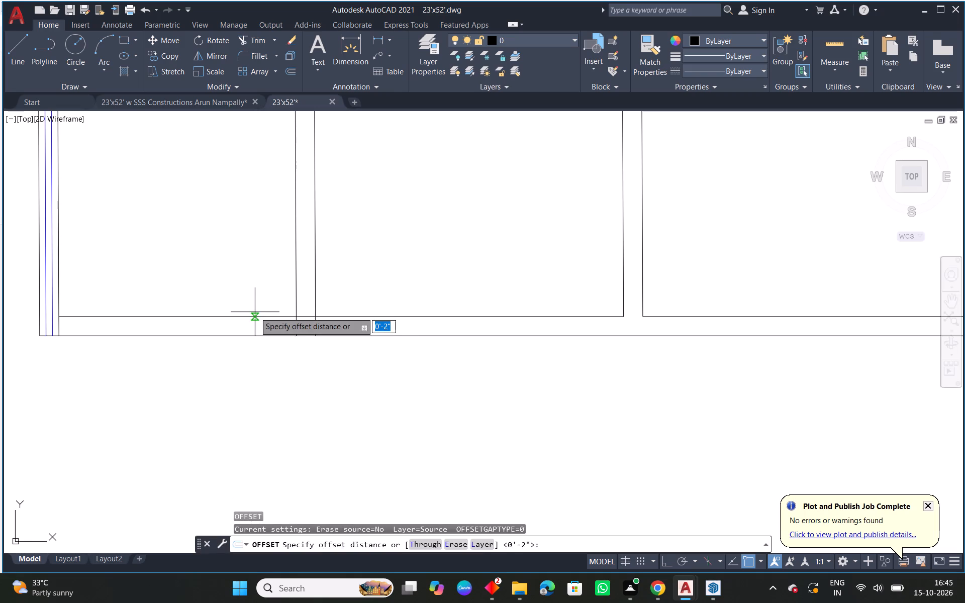
key(Escape)
text(O 1.5)
key(space)
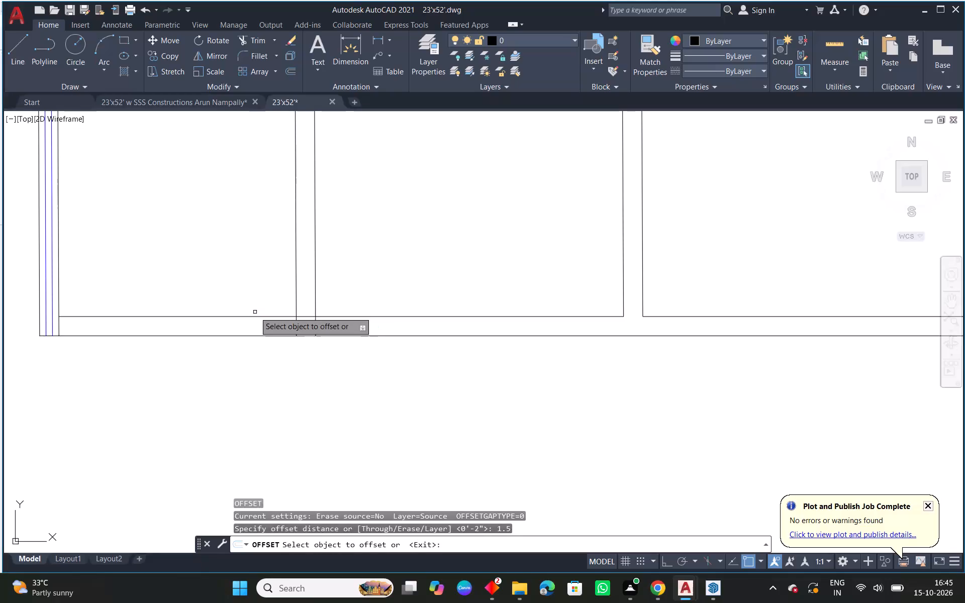
click(251, 318)
click(248, 331)
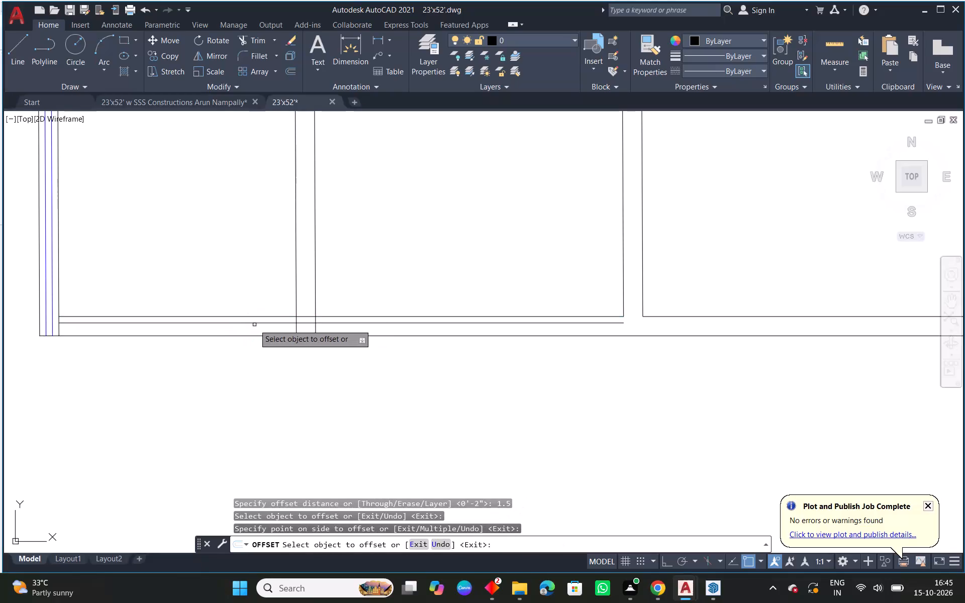
click(254, 325)
click(255, 331)
scroll(322, 329, up, 2)
key(Escape)
Trim the two bottom offset lines back to the balcony side of the partition.
text(TR)
key(space)
key(space)
drag(319, 298, 318, 333)
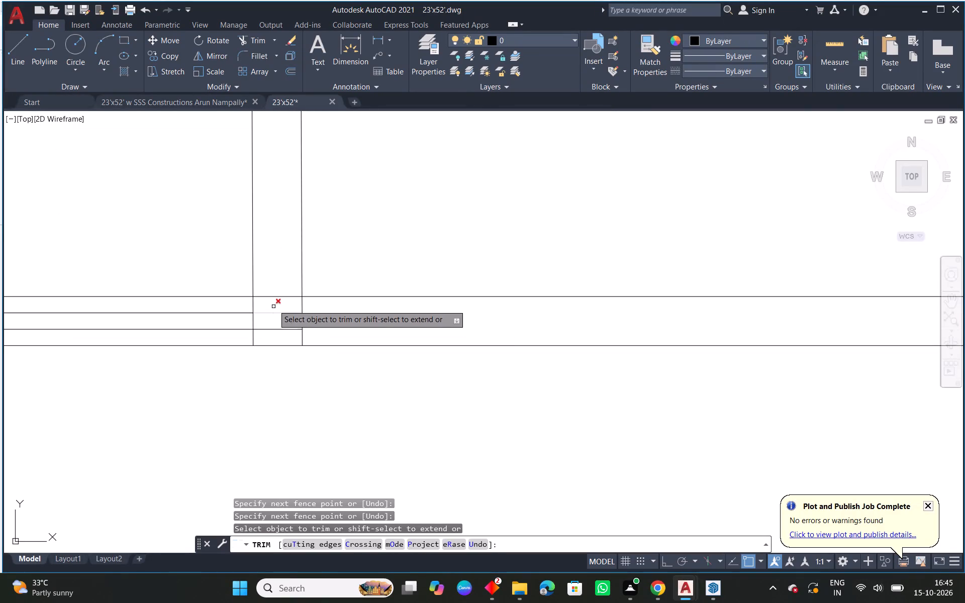
drag(273, 305, 271, 334)
key(Escape)
Put the two trimmed lines in the balcony's bottom wall on the blue layer.
drag(235, 308, 235, 327)
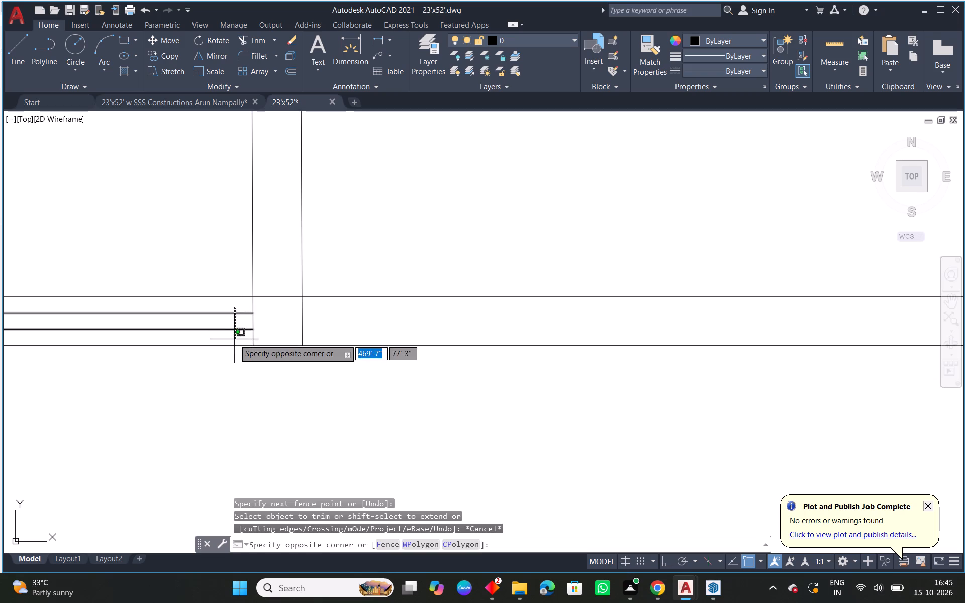
click(234, 339)
click(541, 39)
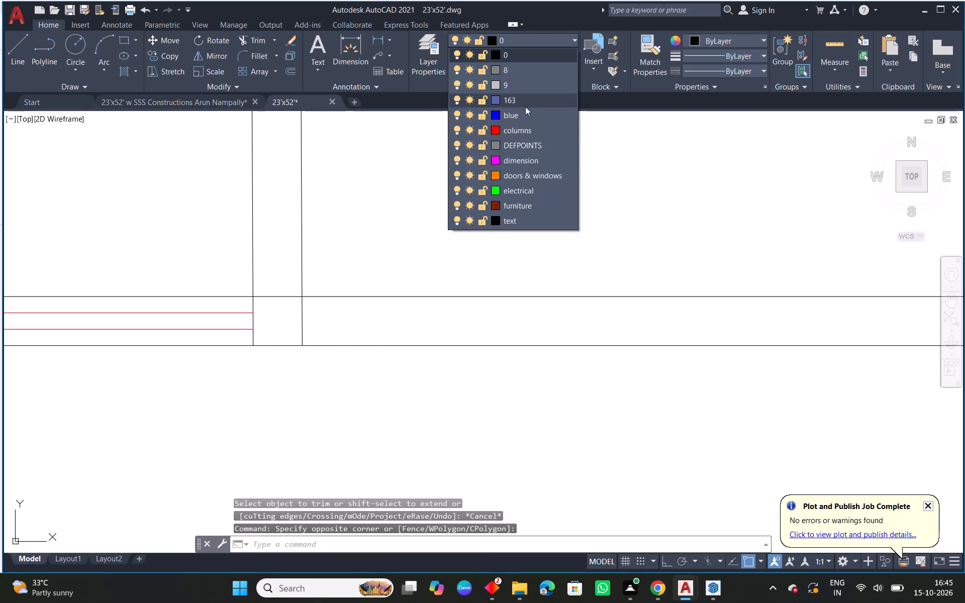
click(525, 107)
click(520, 38)
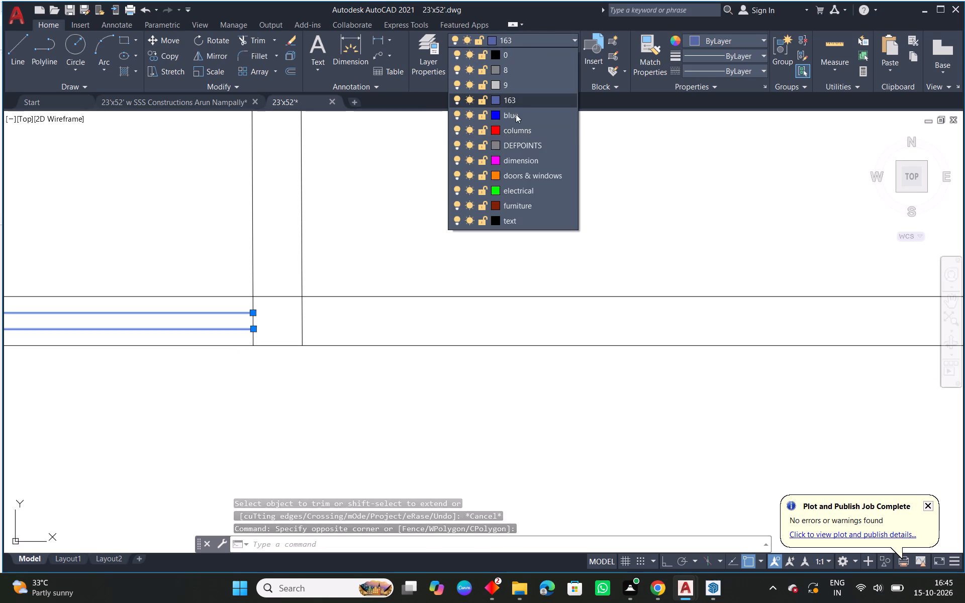
click(516, 115)
key(Escape)
scroll(467, 362, down, 4)
key(Escape)
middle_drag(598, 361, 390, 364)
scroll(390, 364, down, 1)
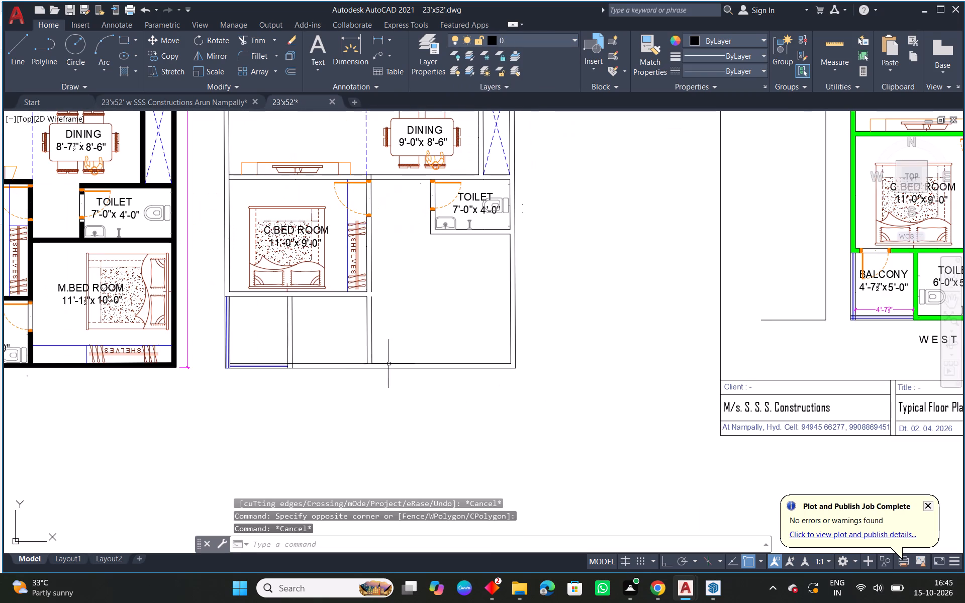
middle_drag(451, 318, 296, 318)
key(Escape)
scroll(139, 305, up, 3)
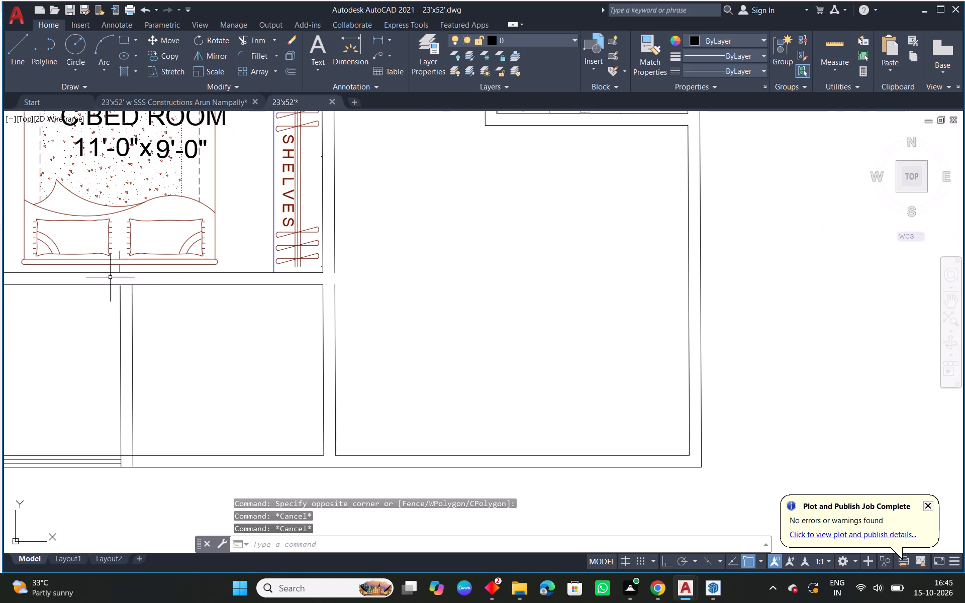
Extend the two balcony–toilet partition lines up to the wall line below the C.Bed Room.
scroll(110, 277, up, 1)
middle_drag(170, 328, 269, 310)
key(e)
key(x)
key(space)
drag(314, 326, 176, 324)
key(Escape)
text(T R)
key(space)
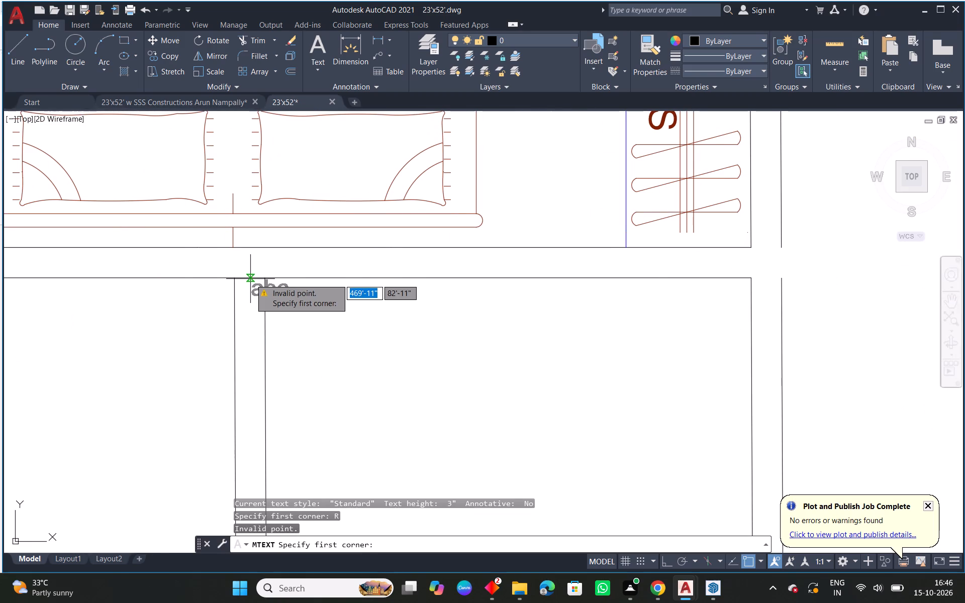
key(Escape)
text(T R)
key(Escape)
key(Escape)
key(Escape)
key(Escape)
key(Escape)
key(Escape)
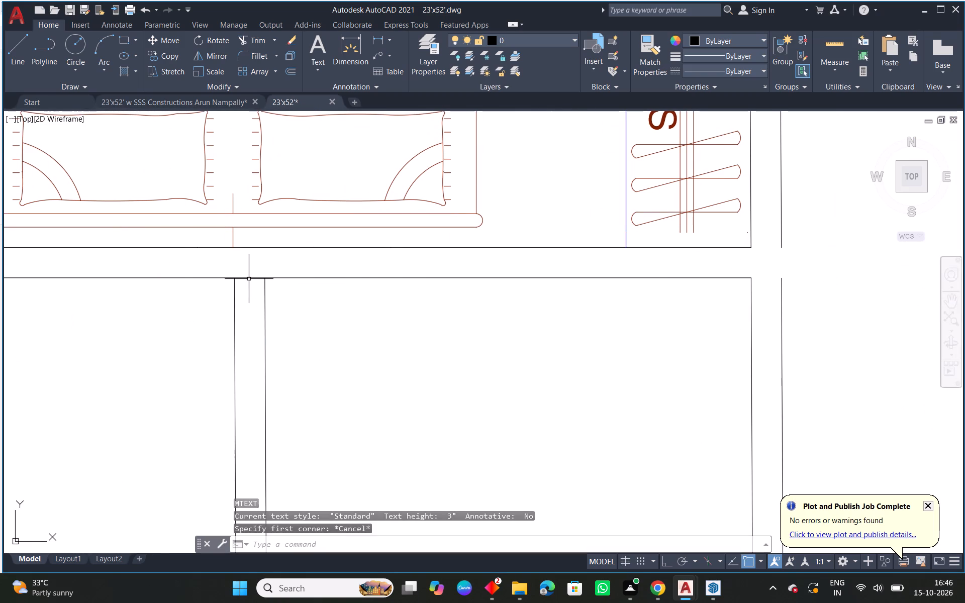
Trim the wall line below the C.Bed Room between the two partition lines to open the junction.
text(TR)
key(space)
key(space)
click(249, 277)
key(Escape)
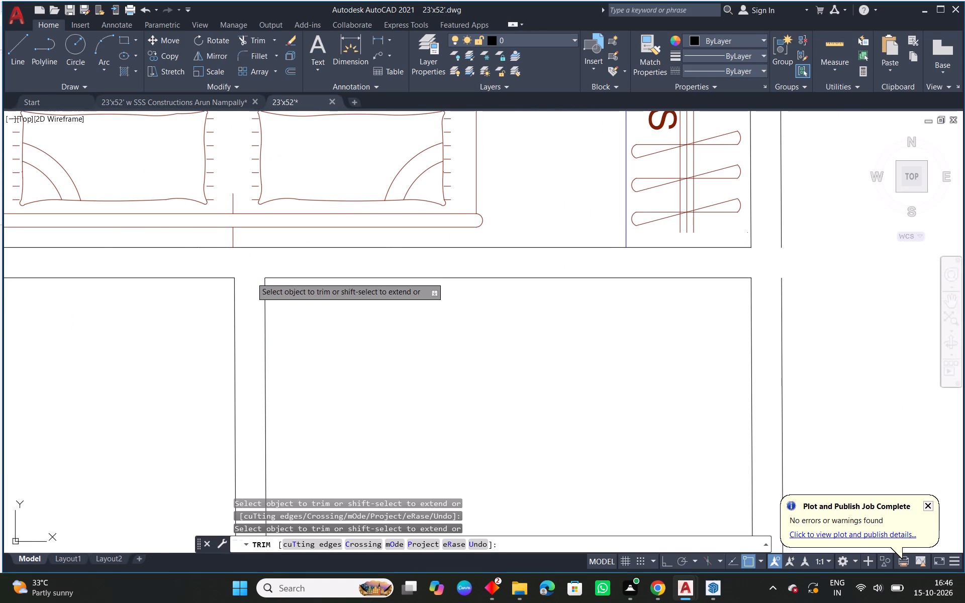
Join the two vertical wall line segments beside the C.Bed Room and lower toilet space into one line.
scroll(313, 286, down, 3)
middle_drag(490, 349, 428, 352)
text(J)
key(space)
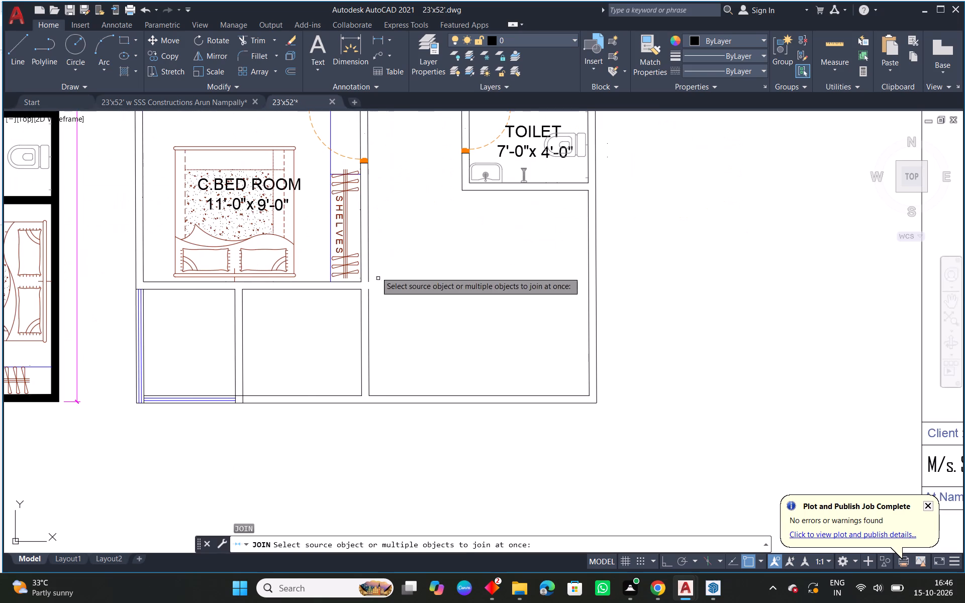
click(377, 269)
click(367, 291)
right_click(367, 291)
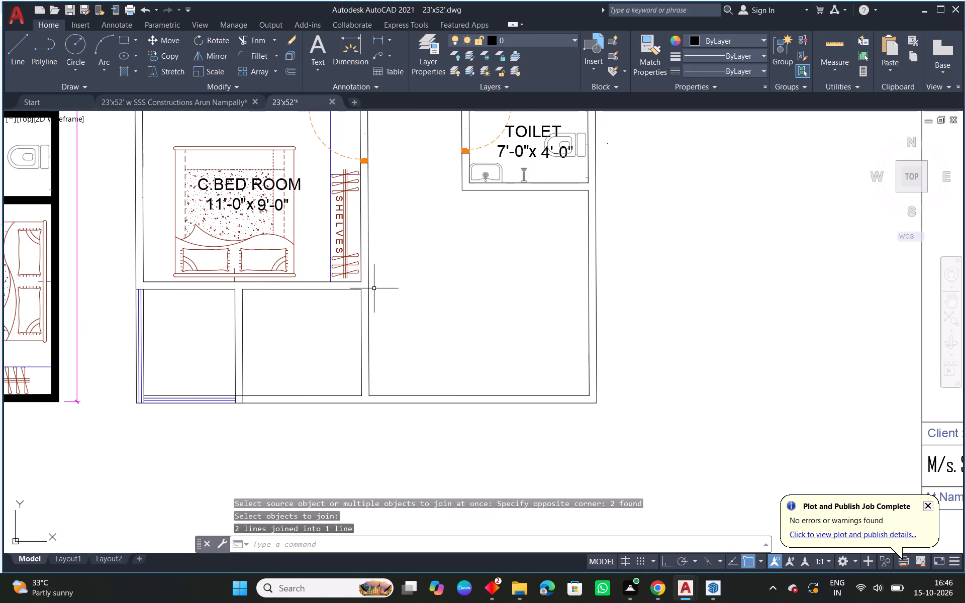
Trim the partition's toilet-side line end and the inner wall line crossing the partition at the plan's bottom wall.
scroll(382, 298, down, 1)
middle_drag(412, 368, 377, 368)
scroll(219, 370, up, 3)
scroll(357, 319, up, 2)
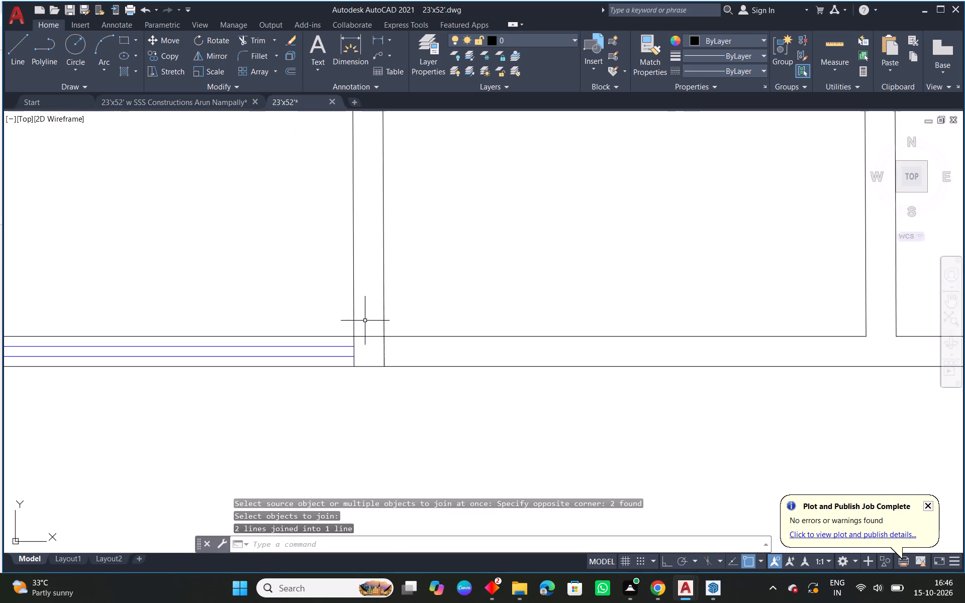
text(TR)
key(space)
key(space)
drag(402, 362, 375, 361)
drag(364, 362, 366, 327)
key(Escape)
Copy the balcony and toilet doors, fixtures and size labels from the green-walled plan into the new plan's matching rooms.
scroll(367, 333, down, 4)
middle_drag(561, 349, 397, 370)
scroll(396, 370, down, 2)
middle_drag(643, 361, 531, 361)
scroll(649, 321, up, 3)
click(589, 277)
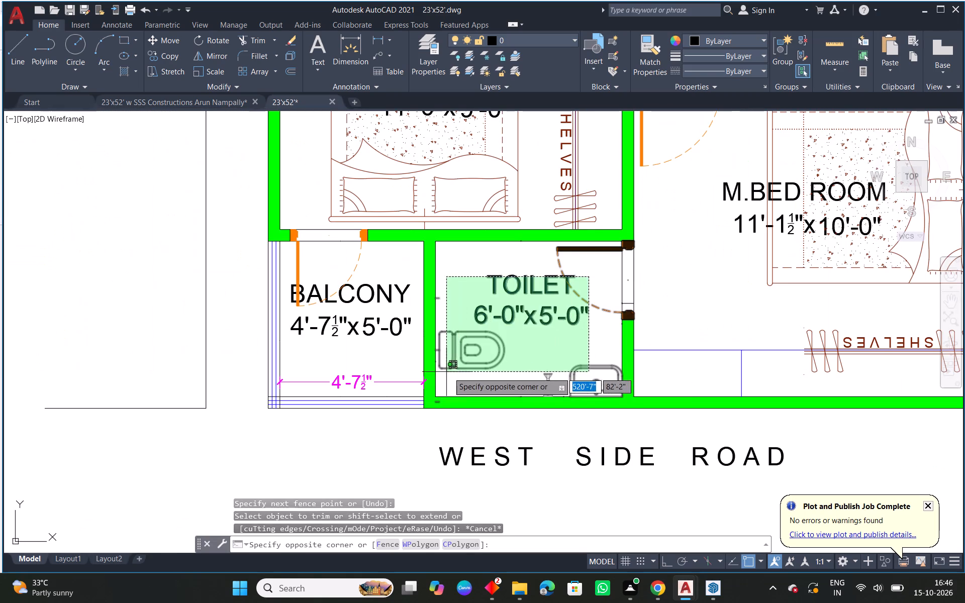
click(466, 376)
drag(383, 264, 360, 306)
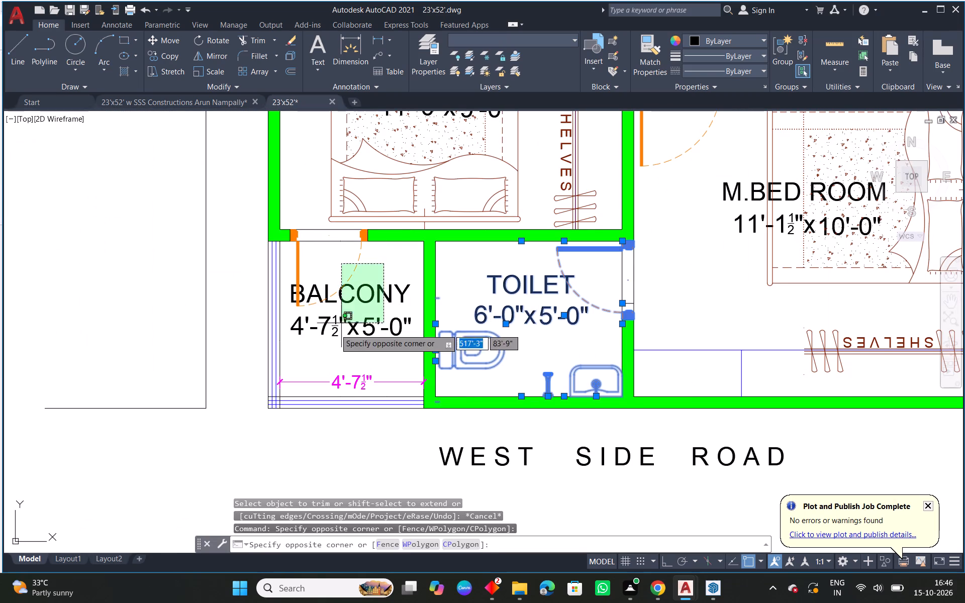
click(335, 329)
text(CO)
key(space)
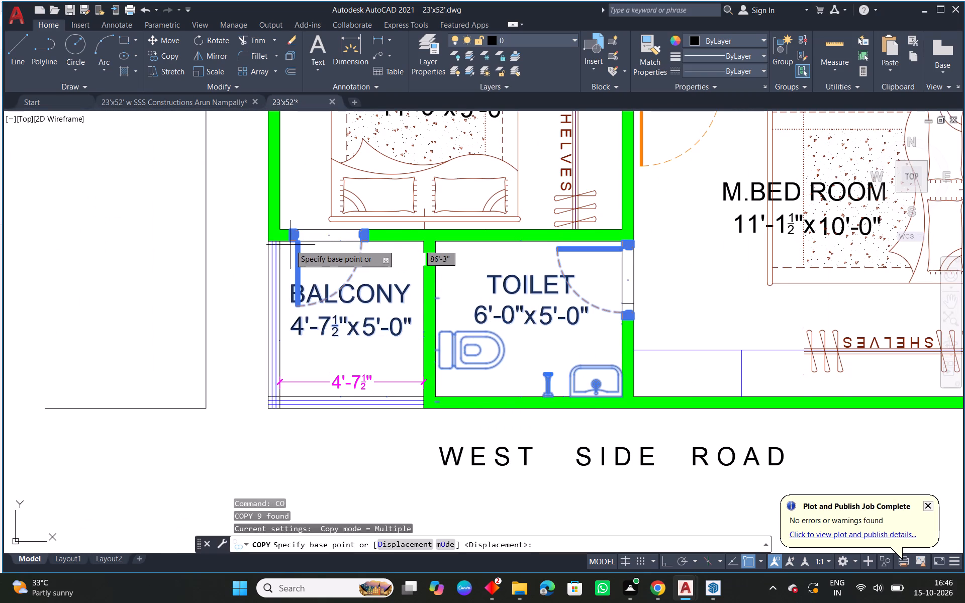
click(292, 241)
scroll(260, 301, down, 3)
middle_drag(264, 322, 748, 244)
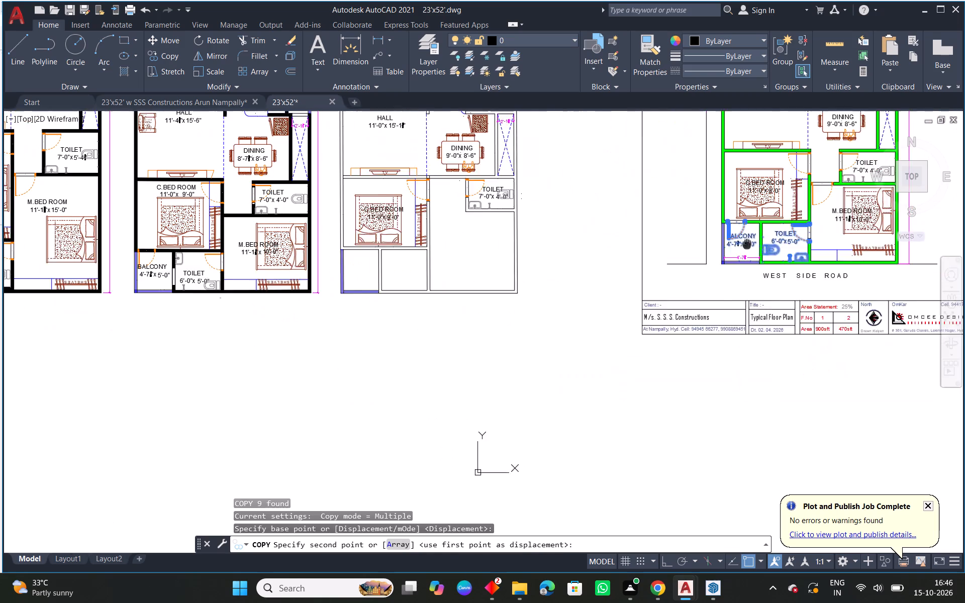
scroll(355, 241, up, 5)
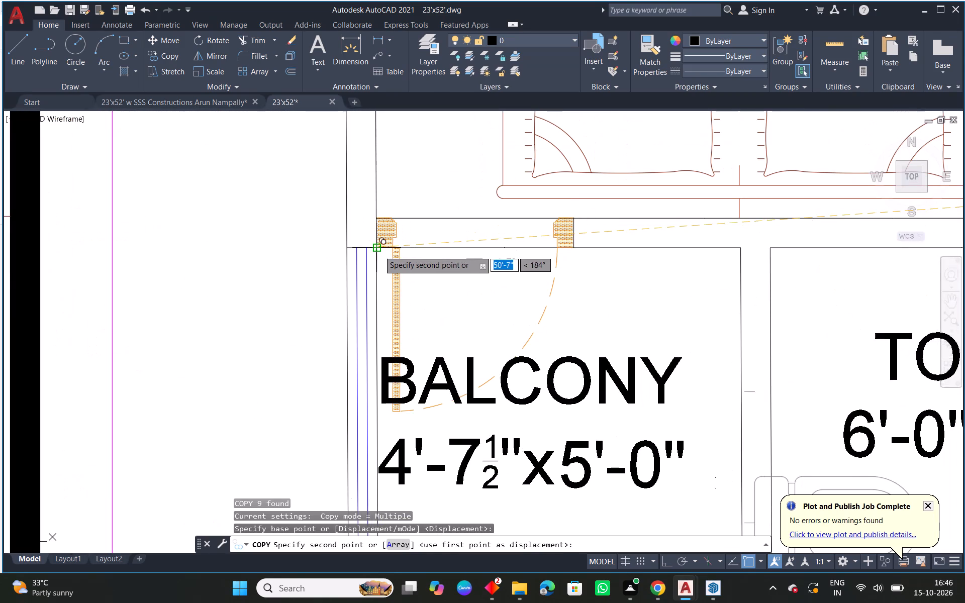
click(379, 251)
key(Escape)
Move the WC in the lower toilet off the partition and against the toilet's inner wall line.
scroll(428, 265, down, 2)
middle_drag(649, 337, 509, 325)
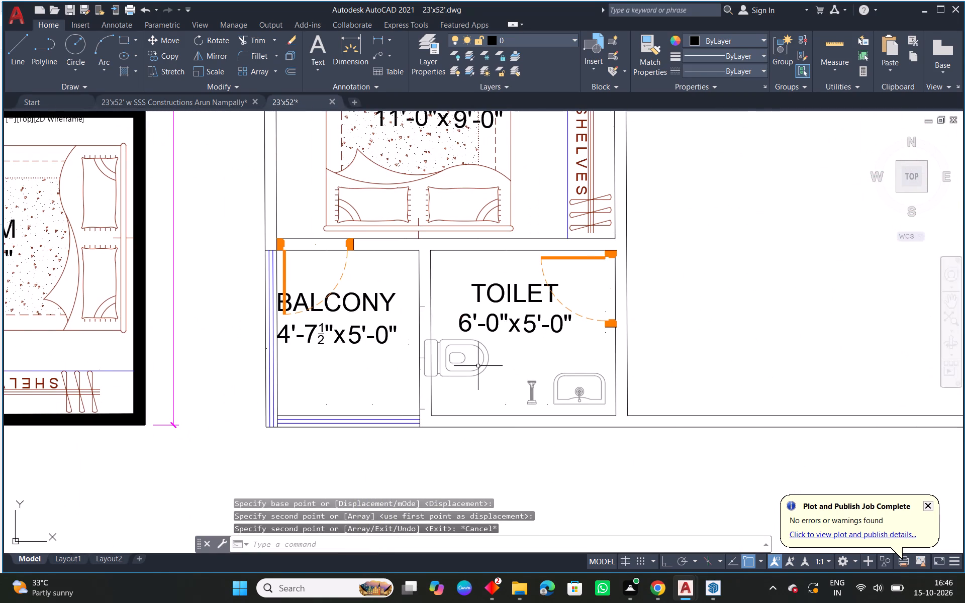
click(476, 372)
scroll(455, 365, up, 1)
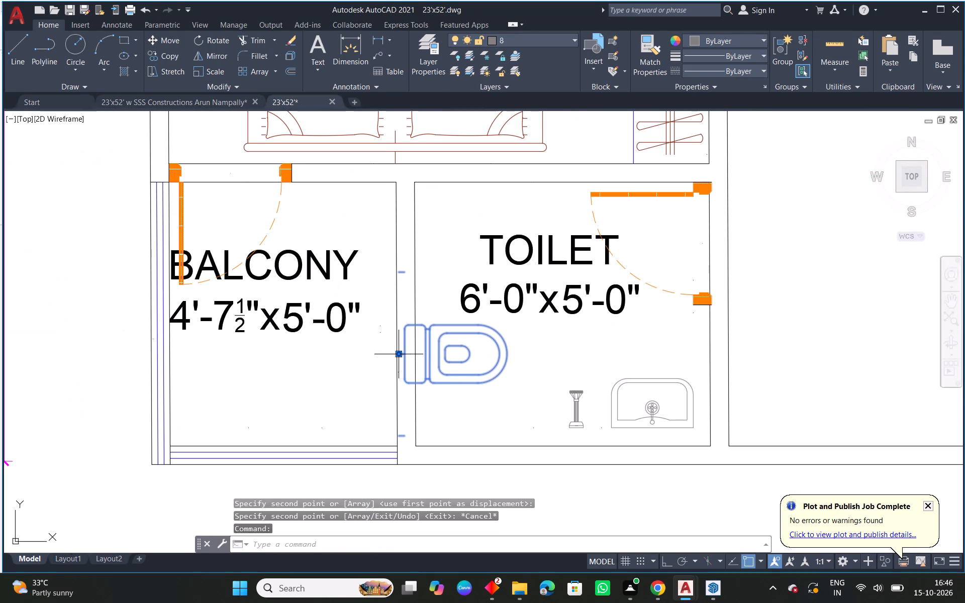
click(399, 354)
click(416, 345)
key(Escape)
Move the washbasin and shower fixture together so the basin fits the lower toilet's bottom-right inner corner.
scroll(547, 359, down, 1)
middle_drag(635, 406, 526, 362)
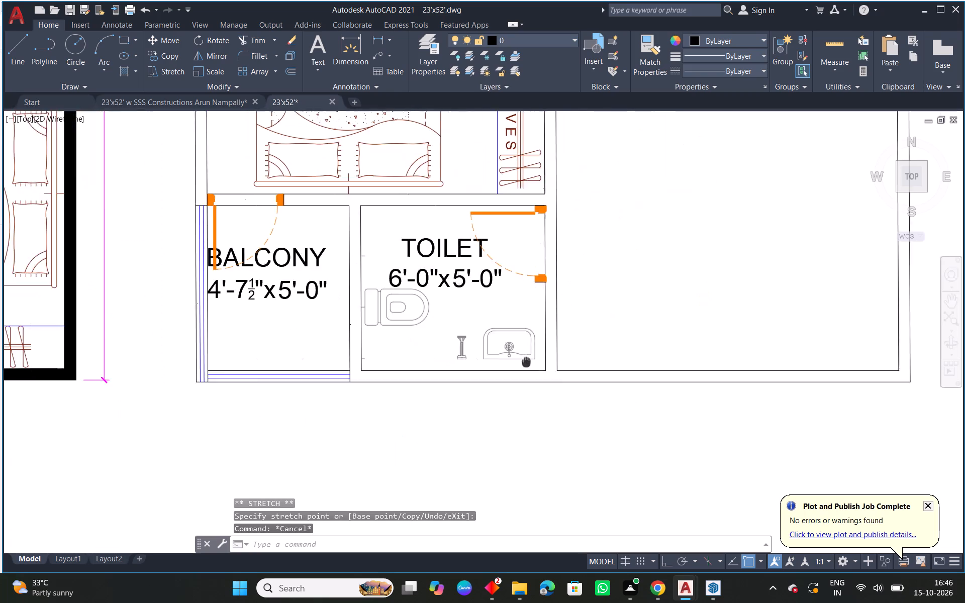
scroll(516, 360, up, 2)
click(364, 354)
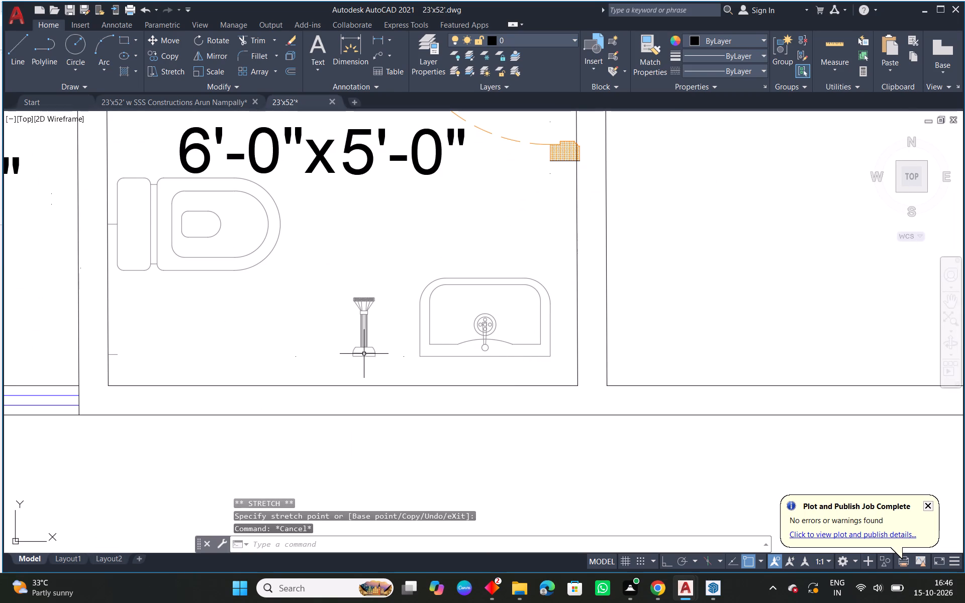
click(460, 352)
click(451, 359)
key(m)
key(space)
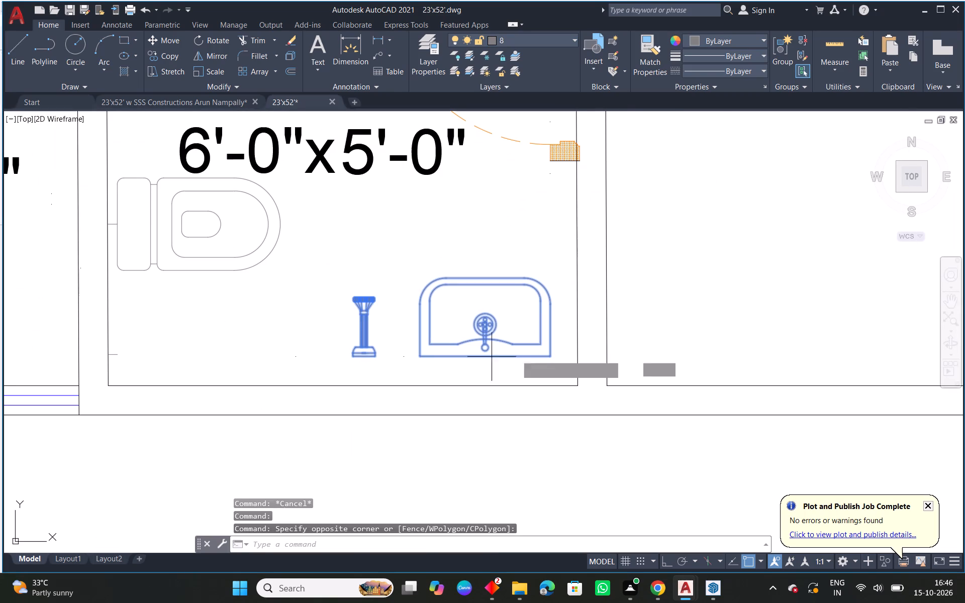
click(551, 359)
click(577, 384)
key(Escape)
Shift the shower fixture about 6" away from the washbasin along the toilet's bottom inner wall.
scroll(523, 355, down, 3)
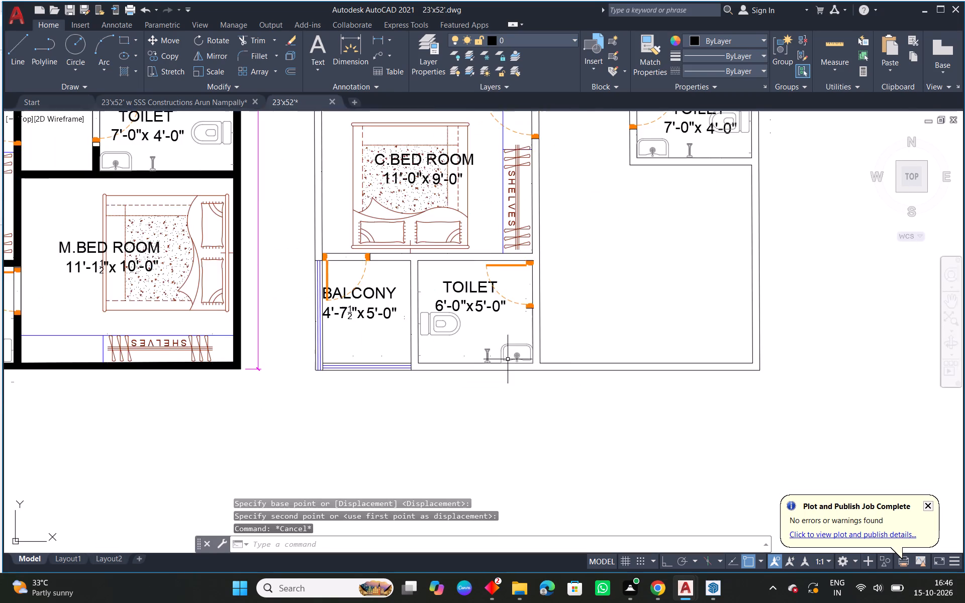
scroll(469, 360, up, 2)
scroll(517, 360, up, 1)
click(495, 372)
click(508, 368)
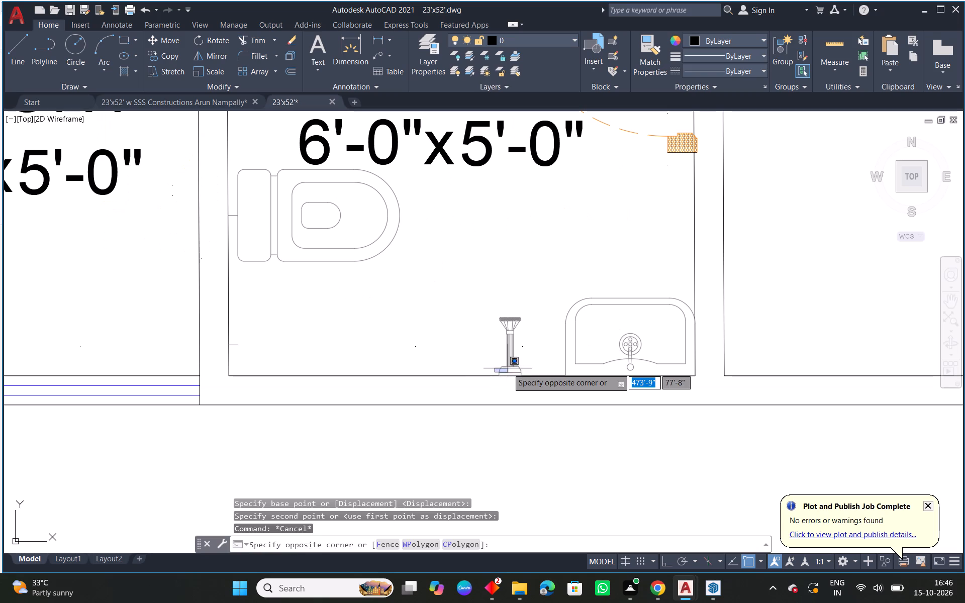
click(507, 372)
scroll(503, 376, up, 2)
click(522, 378)
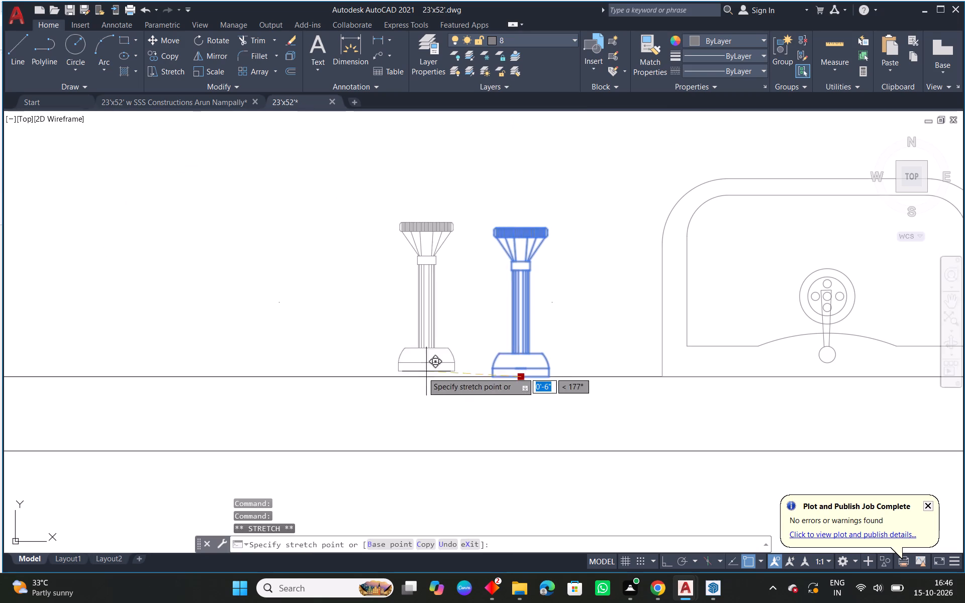
click(417, 378)
key(Escape)
scroll(448, 351, down, 5)
key(Escape)
Stretch the lower toilet's width dimension to both inner wall faces so it reads 6'-0".
middle_drag(596, 345, 530, 355)
scroll(394, 305, up, 1)
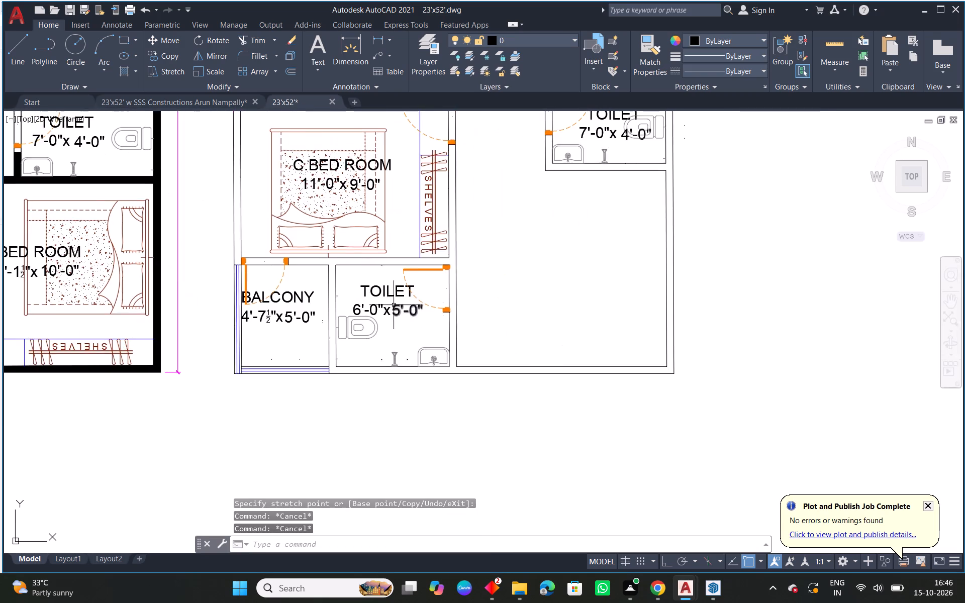
click(362, 316)
scroll(297, 341, up, 2)
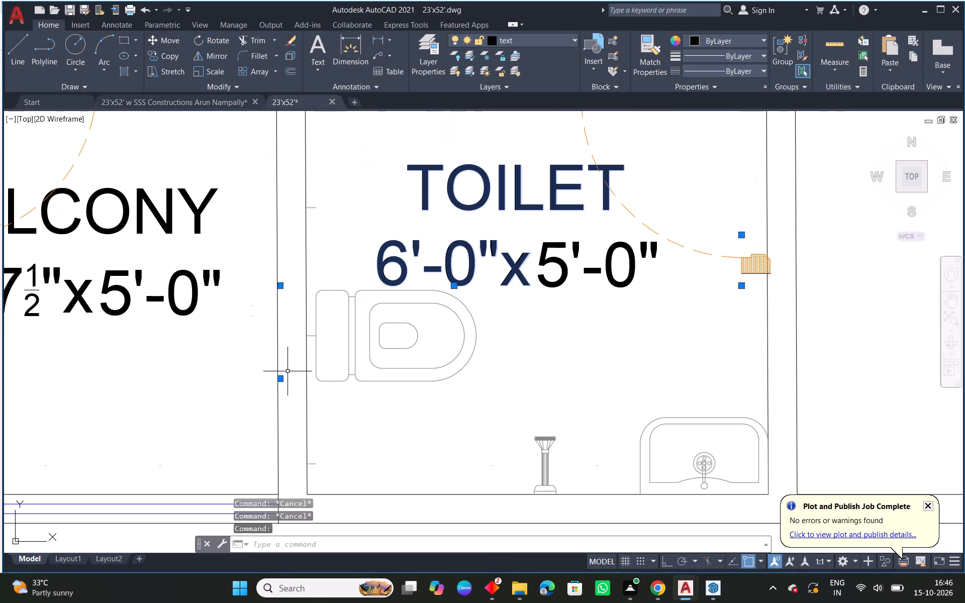
drag(280, 380, 285, 377)
click(308, 378)
scroll(420, 375, down, 1)
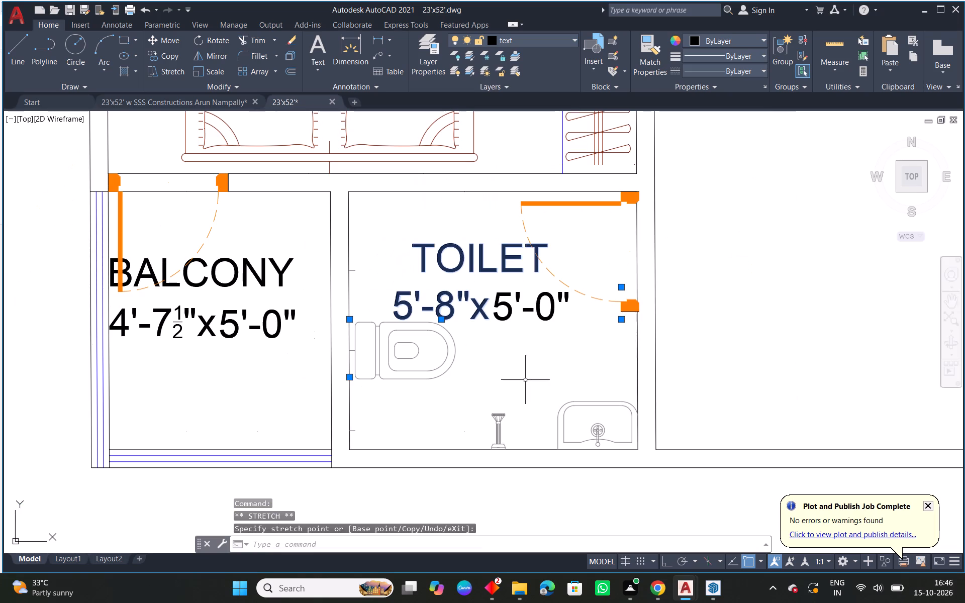
click(622, 287)
click(635, 352)
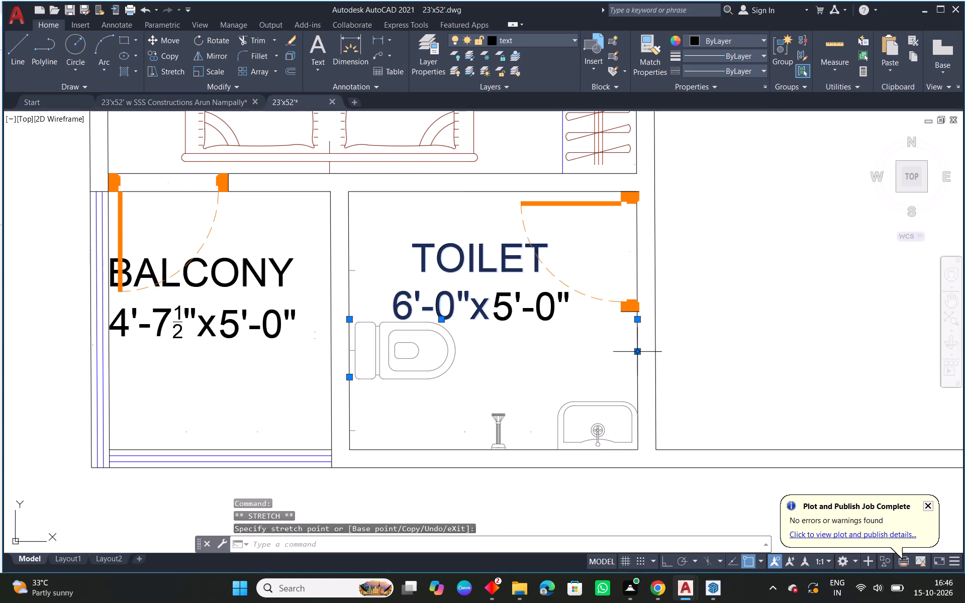
key(Escape)
Stretch the lower toilet's depth dimension to the bottom inner wall line so it reads 5'-4½".
click(539, 312)
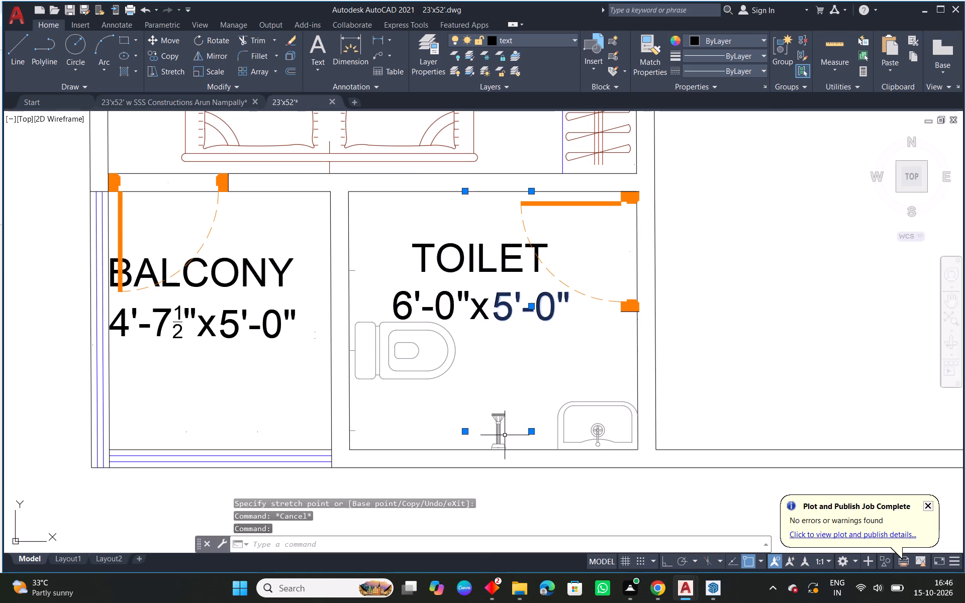
click(468, 433)
click(472, 448)
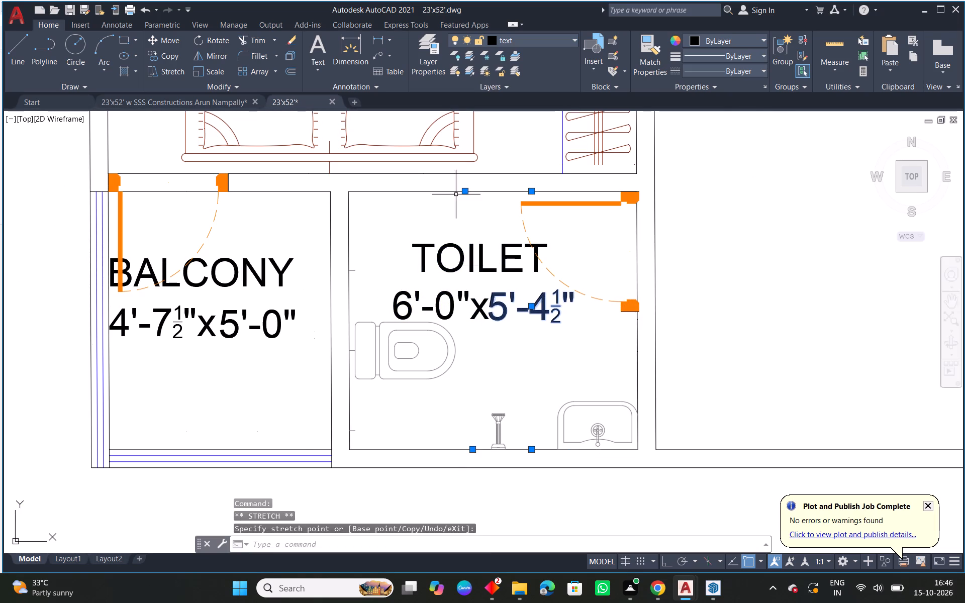
scroll(456, 189, up, 3)
scroll(481, 211, down, 2)
key(Escape)
scroll(498, 243, down, 2)
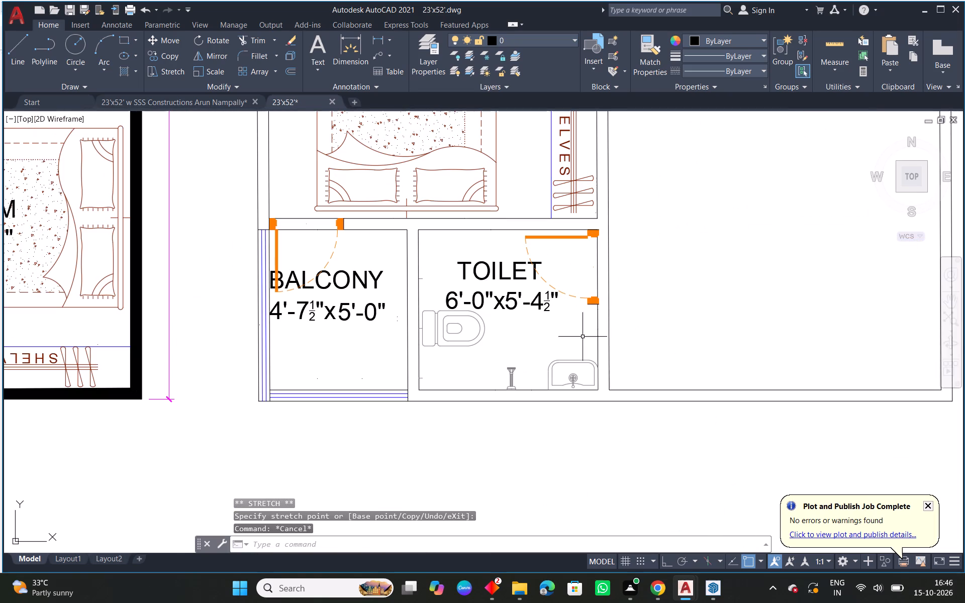
Copy the M.Bed Room bed, label, size text and shelves from the green-walled plan into the new plan's empty bedroom.
scroll(595, 305, down, 2)
middle_drag(725, 325, 470, 374)
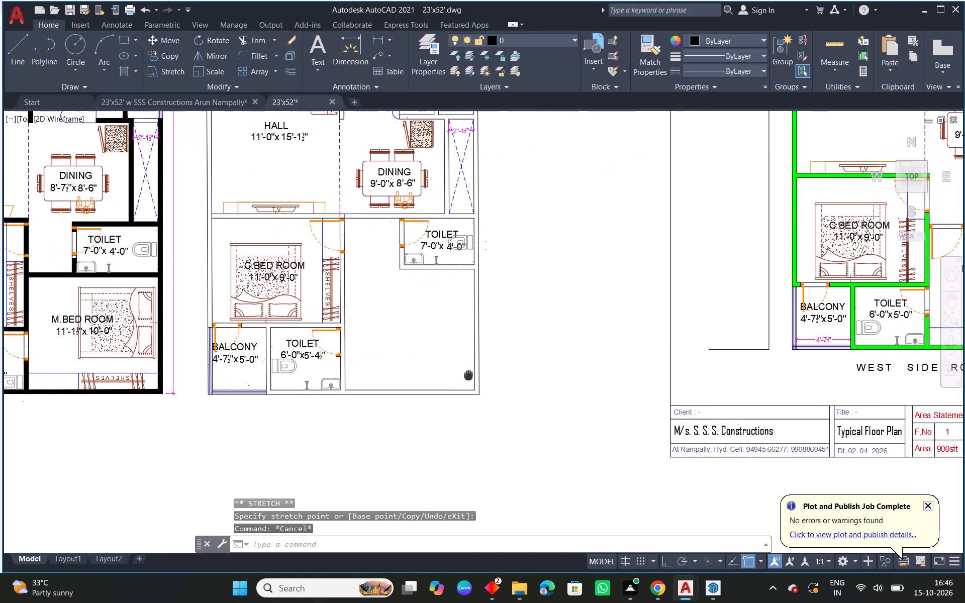
middle_drag(678, 373, 436, 367)
scroll(796, 278, up, 1)
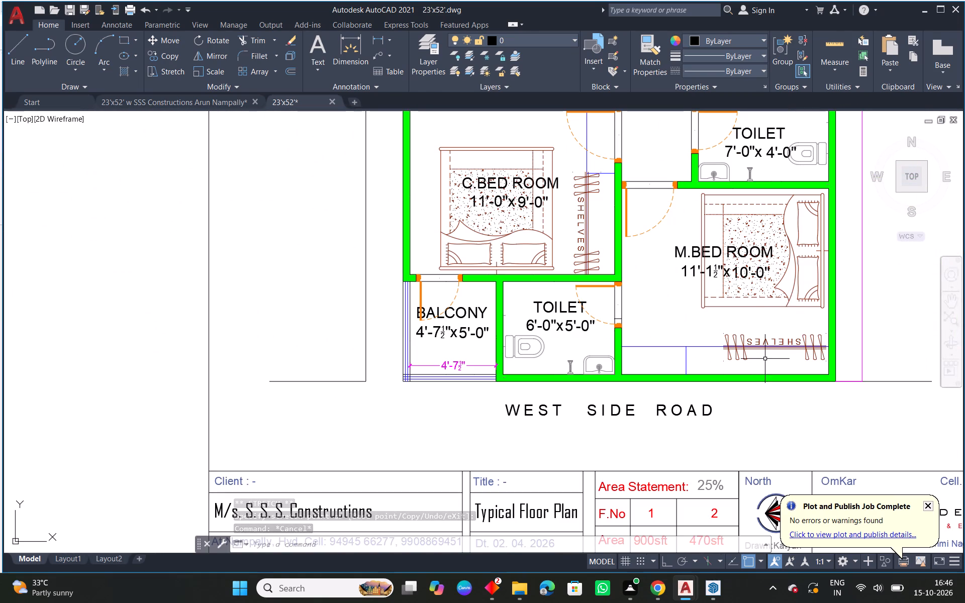
drag(768, 359, 767, 352)
click(679, 238)
text(CO)
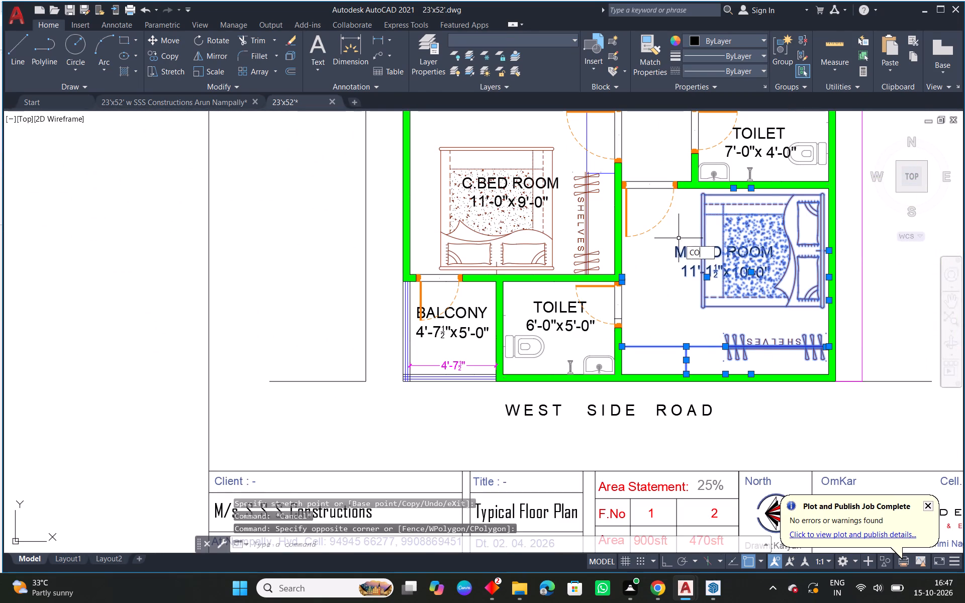
key(space)
click(828, 251)
scroll(740, 291, down, 2)
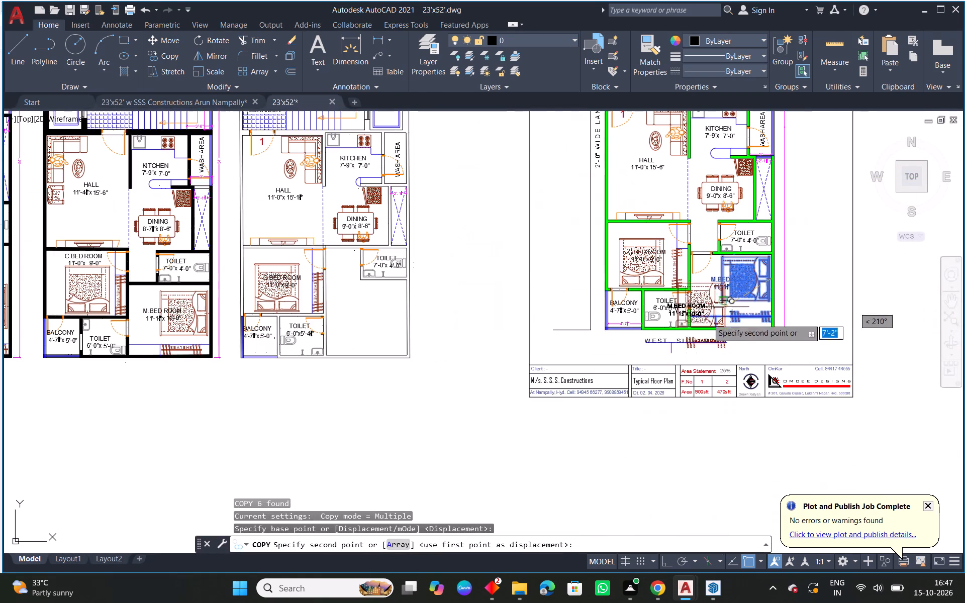
middle_drag(652, 339, 797, 269)
scroll(540, 245, up, 2)
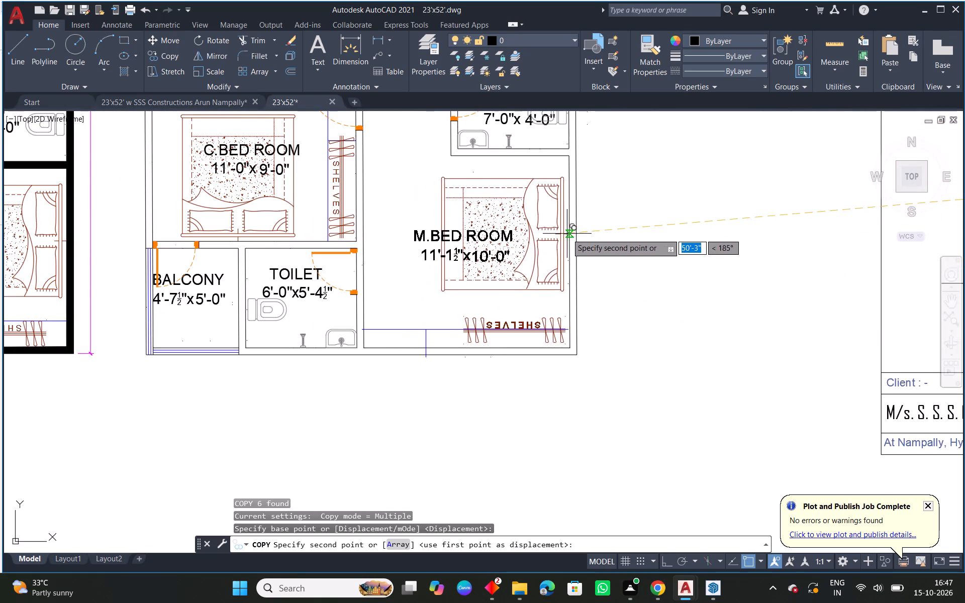
click(568, 231)
key(Escape)
Move the M.Bed Room shelves and their blue lines up so the divider ends on the bottom inner wall line.
middle_drag(534, 279, 567, 209)
scroll(533, 258, up, 1)
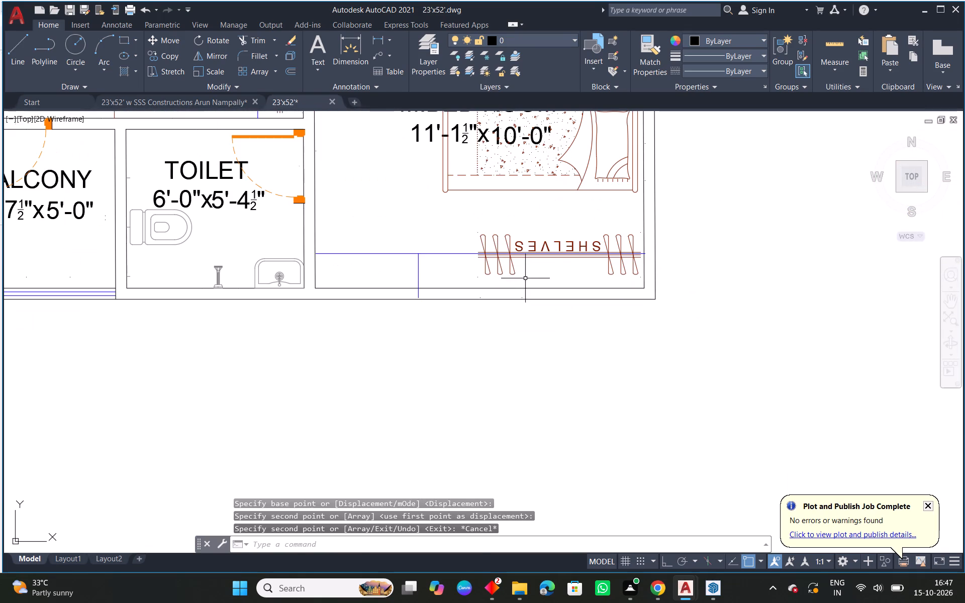
drag(526, 278, 517, 266)
click(401, 225)
key(m)
key(space)
scroll(441, 296, up, 2)
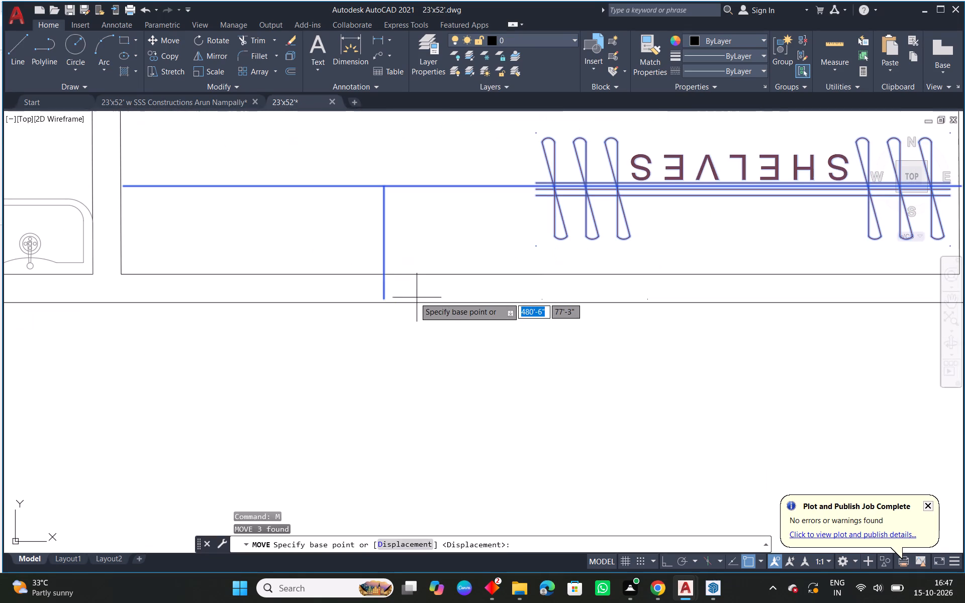
drag(384, 297, 391, 288)
click(395, 273)
key(Escape)
Extend the blue shelf front line to the M.Bed Room's inner wall on the toilet side.
scroll(412, 283, down, 1)
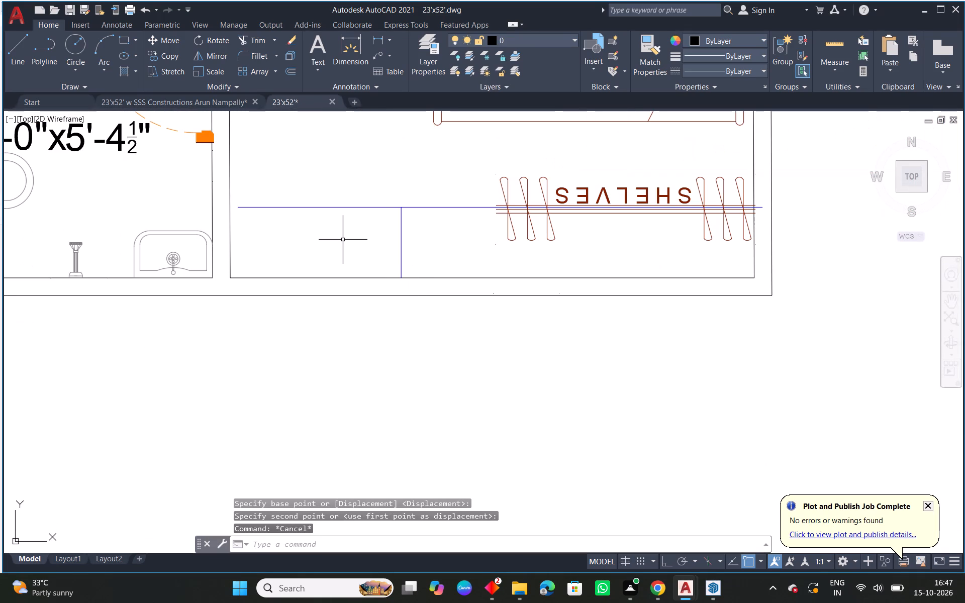
text(EX)
key(space)
drag(340, 236, 322, 184)
key(Escape)
middle_drag(564, 230, 518, 240)
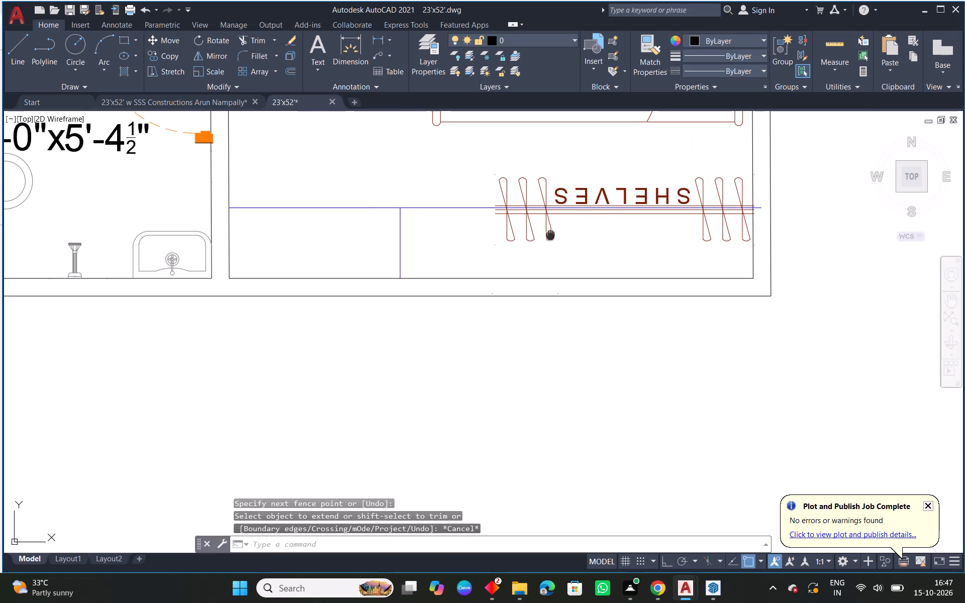
Move the M.Bed Room SHELVES block into the strip between the blue shelf front line and the bottom inner wall line.
middle_drag(518, 240, 498, 244)
click(486, 246)
scroll(697, 223, up, 1)
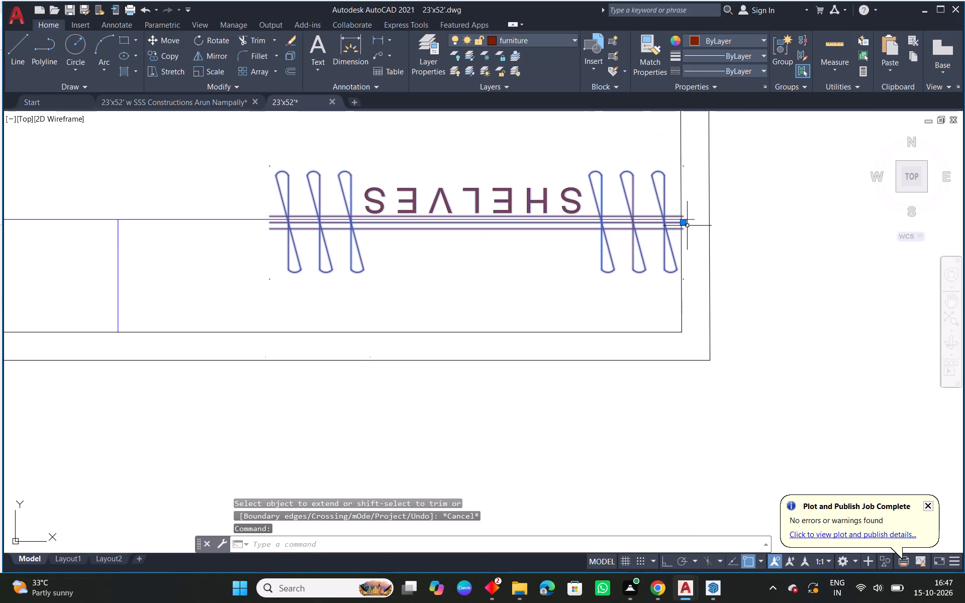
click(683, 223)
click(637, 275)
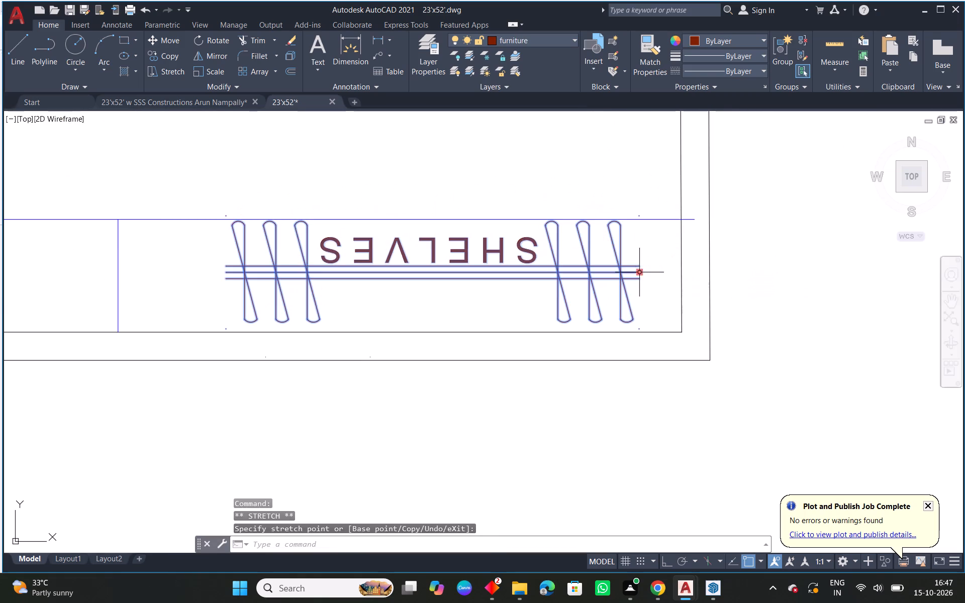
key(Escape)
Move the blue shelf divider line in the M.Bed Room horizontally so it stands close to the SHELVES block.
scroll(561, 283, down, 3)
scroll(463, 286, up, 2)
click(461, 291)
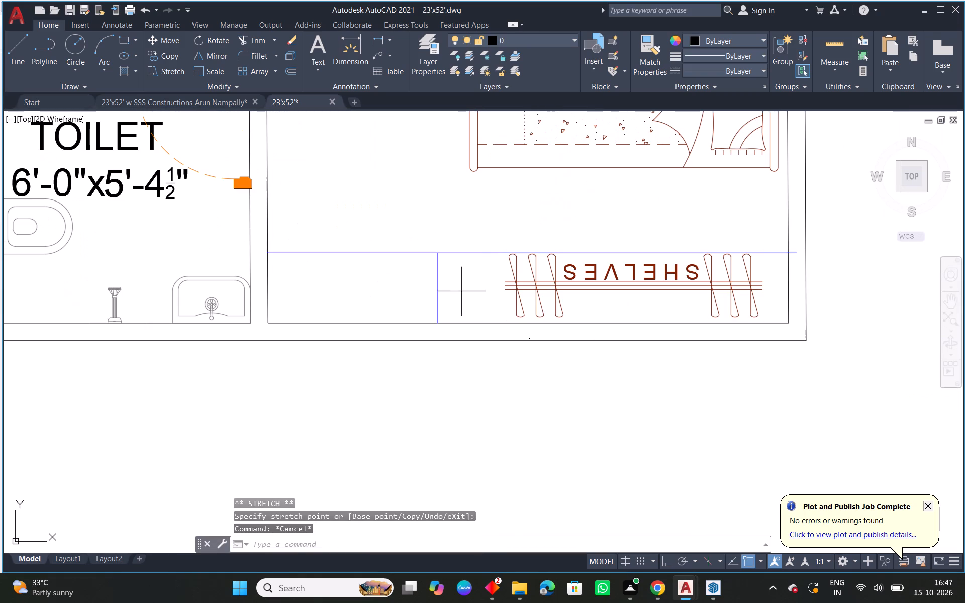
click(411, 293)
key(m)
key(space)
scroll(446, 278, up, 1)
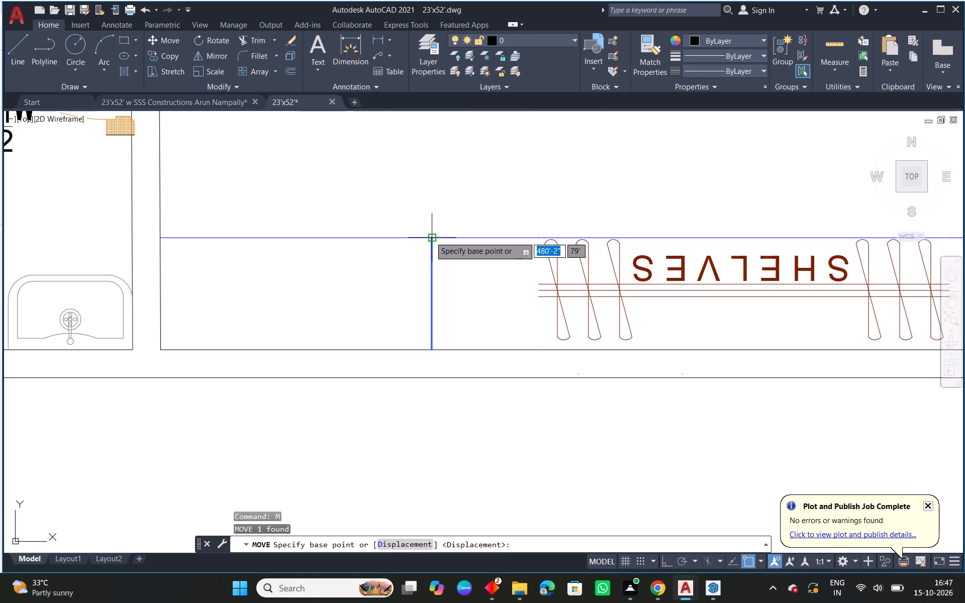
click(430, 237)
click(510, 239)
key(Escape)
Erase the green-walled plan together with its sheet border and title block.
scroll(552, 264, down, 2)
middle_drag(667, 235, 613, 316)
scroll(610, 322, down, 1)
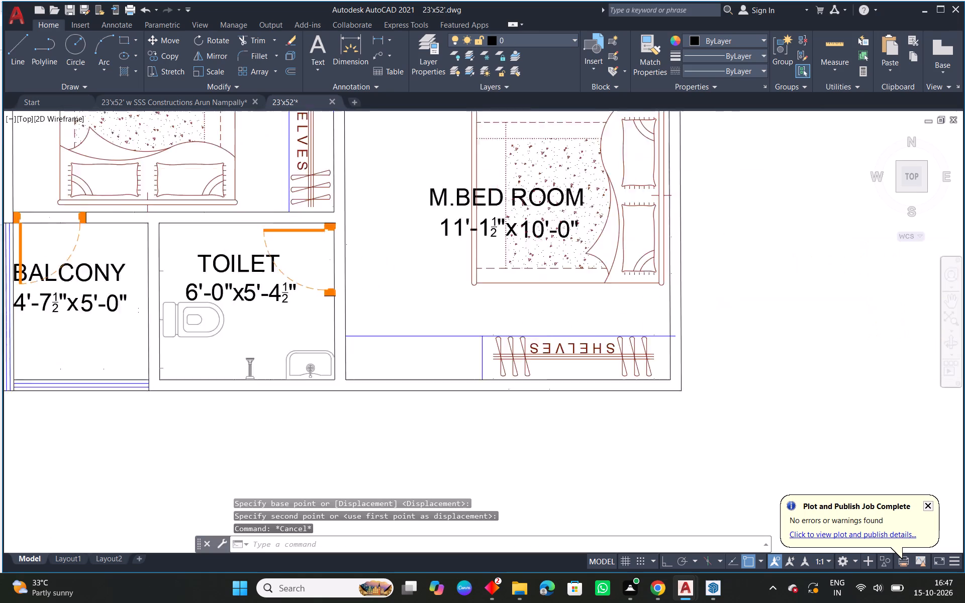
scroll(606, 331, down, 2)
key(Escape)
middle_drag(684, 270, 608, 342)
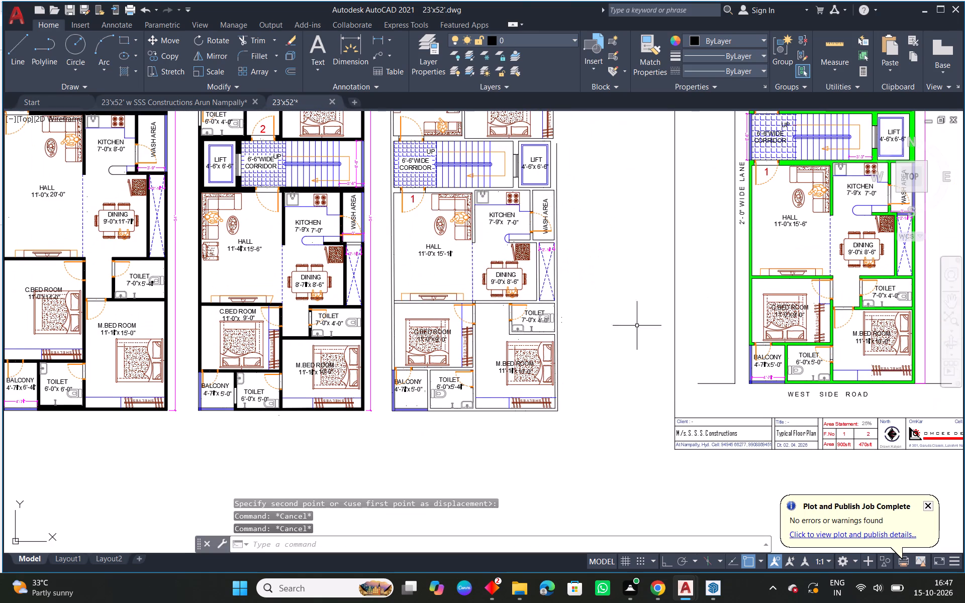
scroll(554, 347, down, 1)
middle_drag(552, 348, 546, 356)
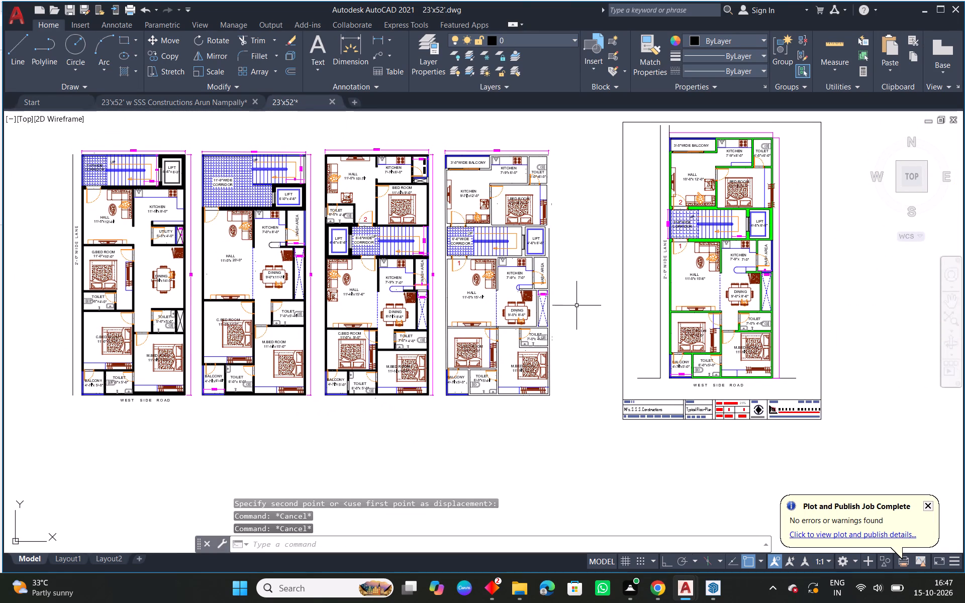
middle_drag(586, 303, 529, 327)
drag(797, 127, 793, 141)
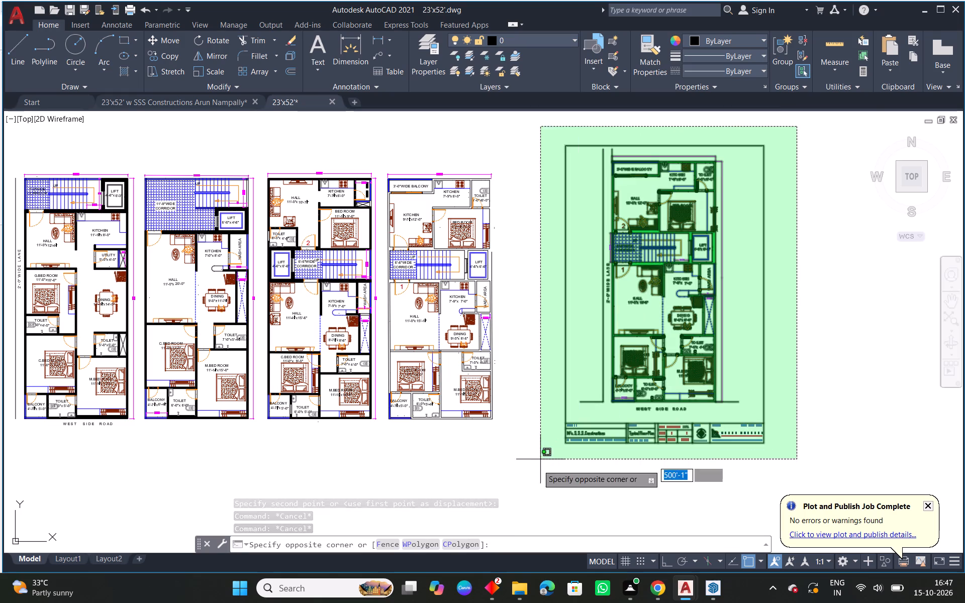
click(537, 468)
key(Delete)
Fillet the new plan's top outer wall line with the lift-side outer wall line to close the corner by the upper toilet.
scroll(486, 274, up, 1)
middle_drag(523, 262, 522, 330)
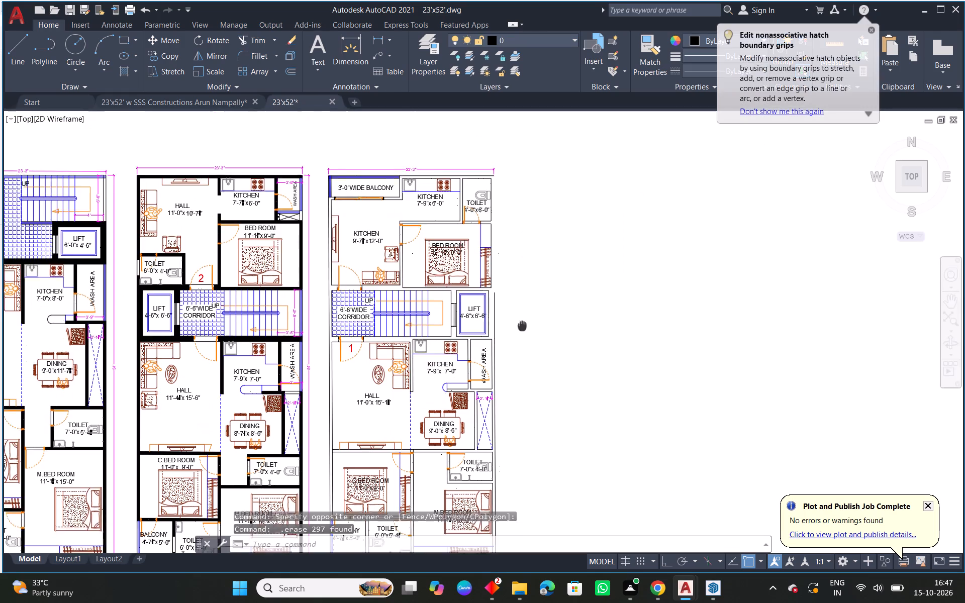
middle_drag(522, 330, 521, 332)
scroll(508, 270, up, 1)
middle_drag(510, 263, 507, 322)
key(f)
key(space)
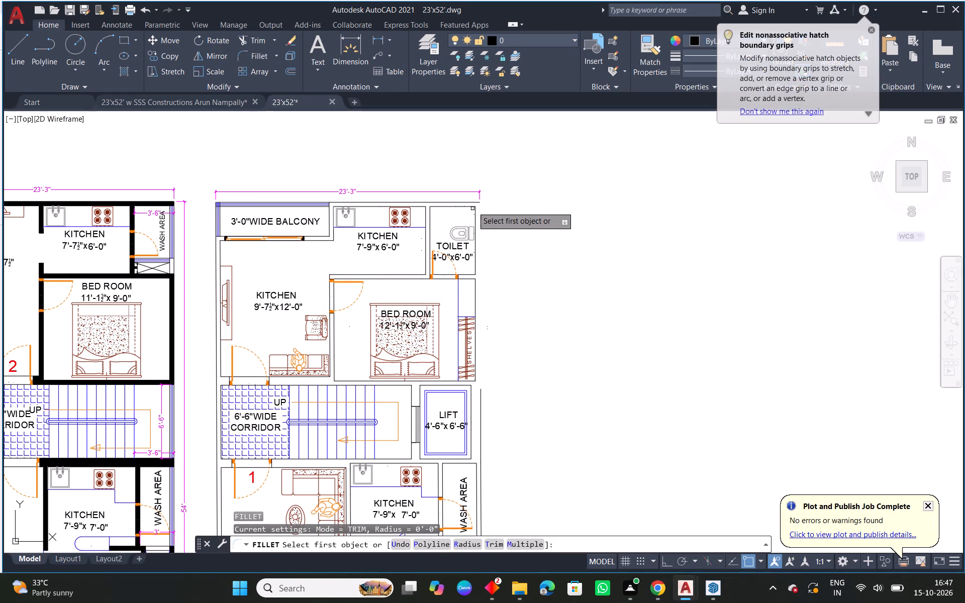
click(471, 200)
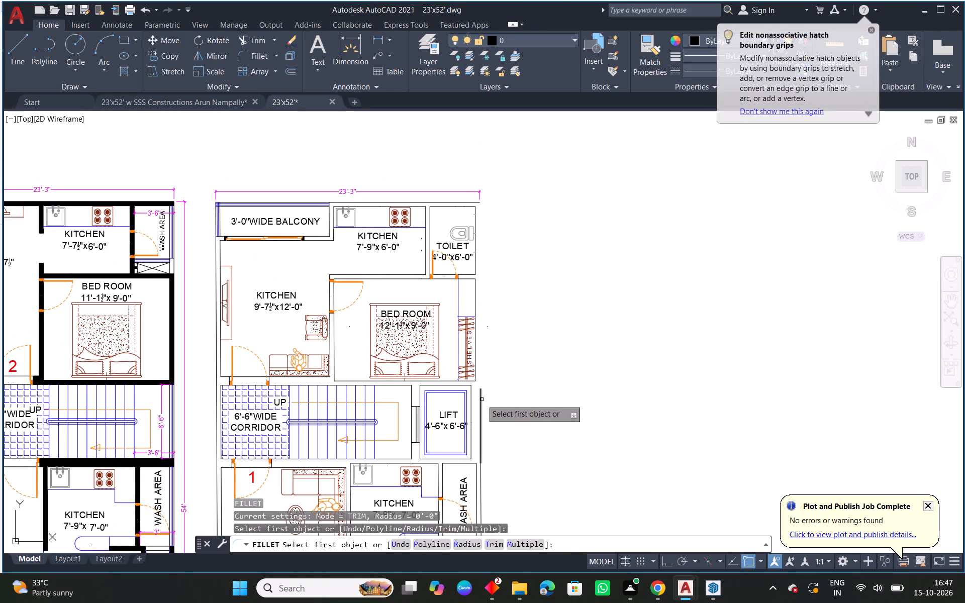
click(481, 400)
click(474, 200)
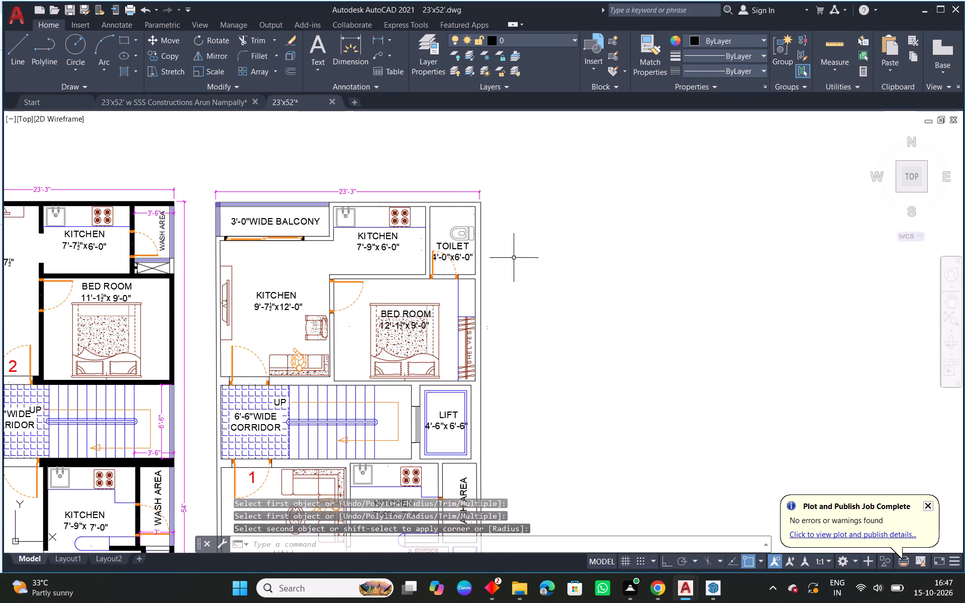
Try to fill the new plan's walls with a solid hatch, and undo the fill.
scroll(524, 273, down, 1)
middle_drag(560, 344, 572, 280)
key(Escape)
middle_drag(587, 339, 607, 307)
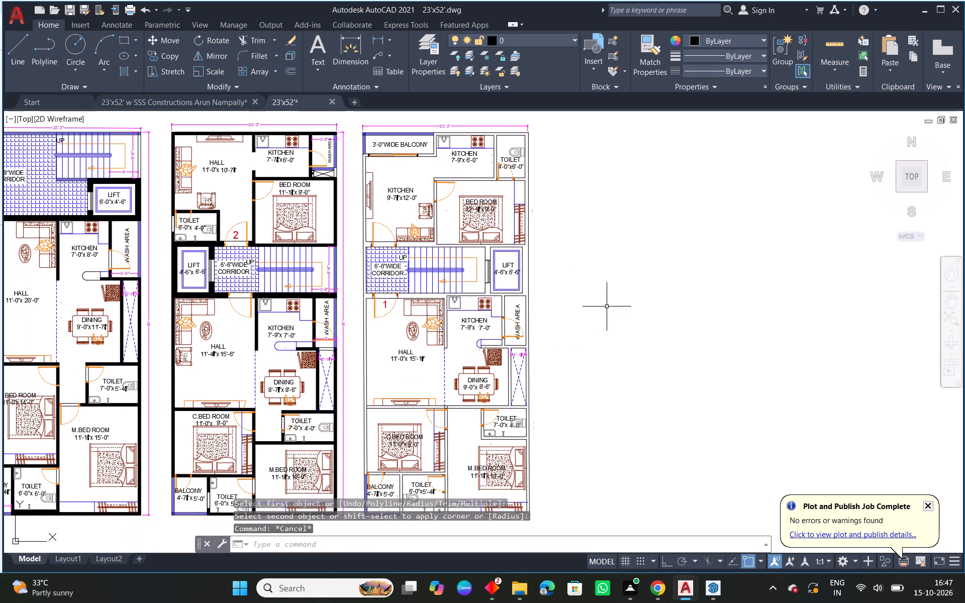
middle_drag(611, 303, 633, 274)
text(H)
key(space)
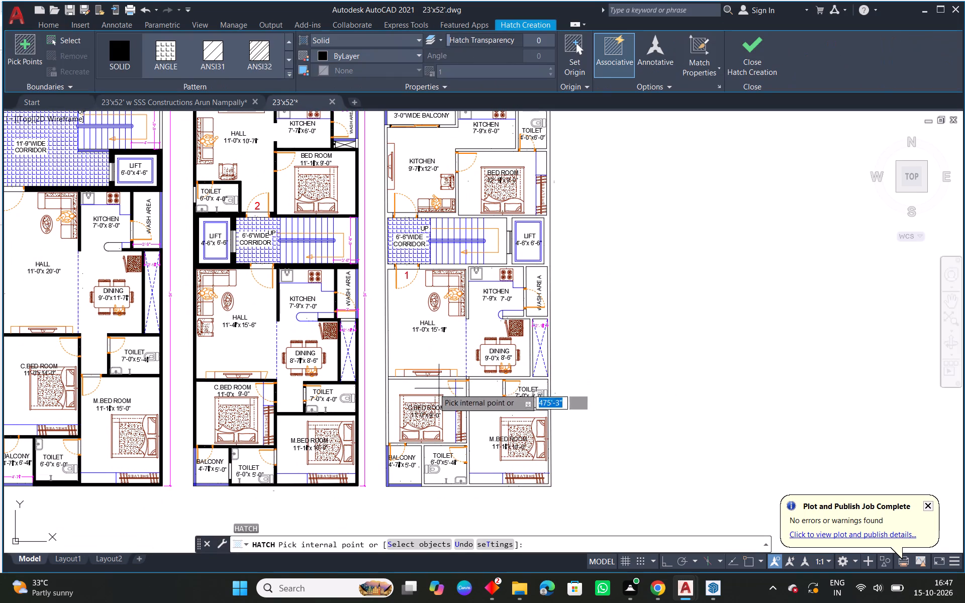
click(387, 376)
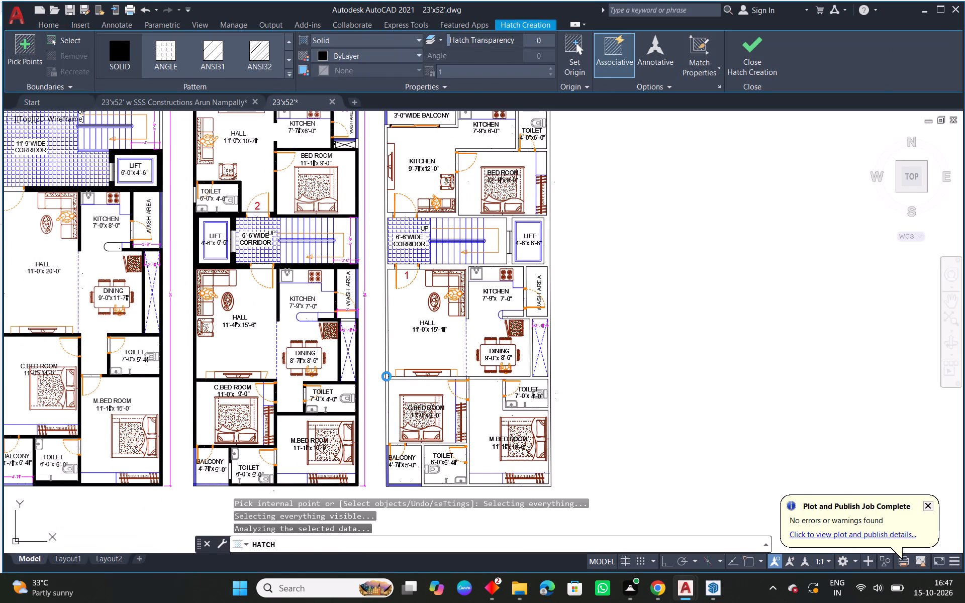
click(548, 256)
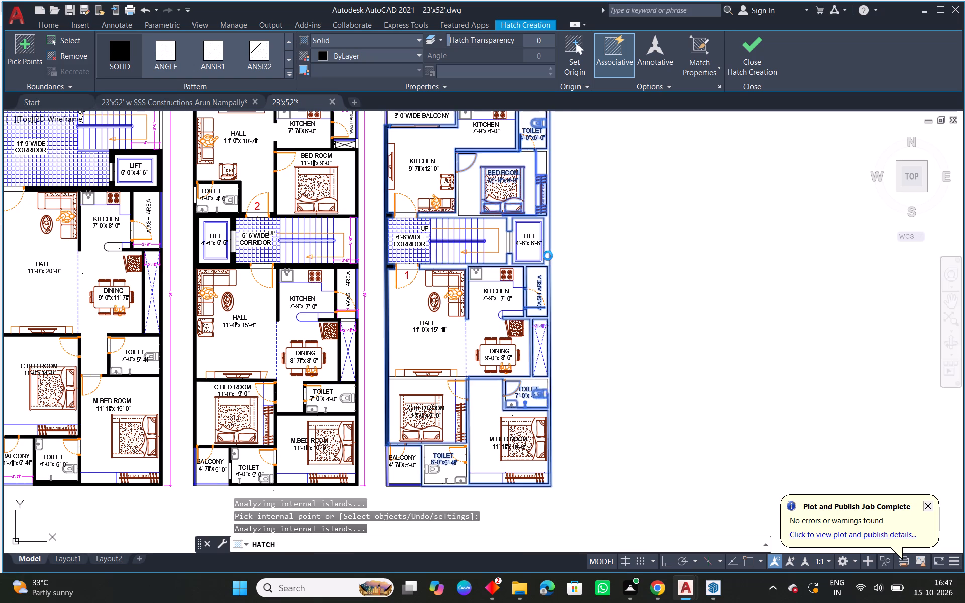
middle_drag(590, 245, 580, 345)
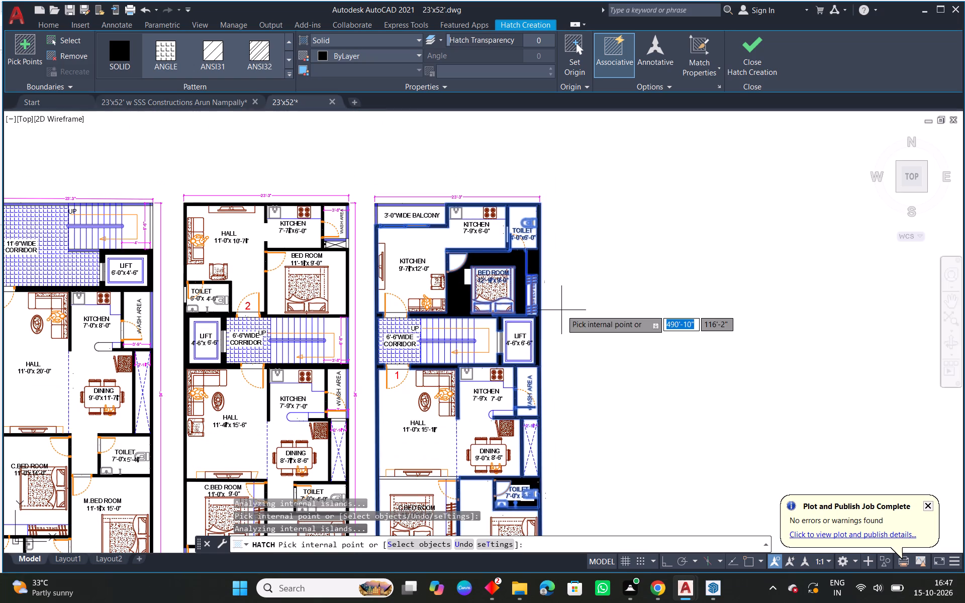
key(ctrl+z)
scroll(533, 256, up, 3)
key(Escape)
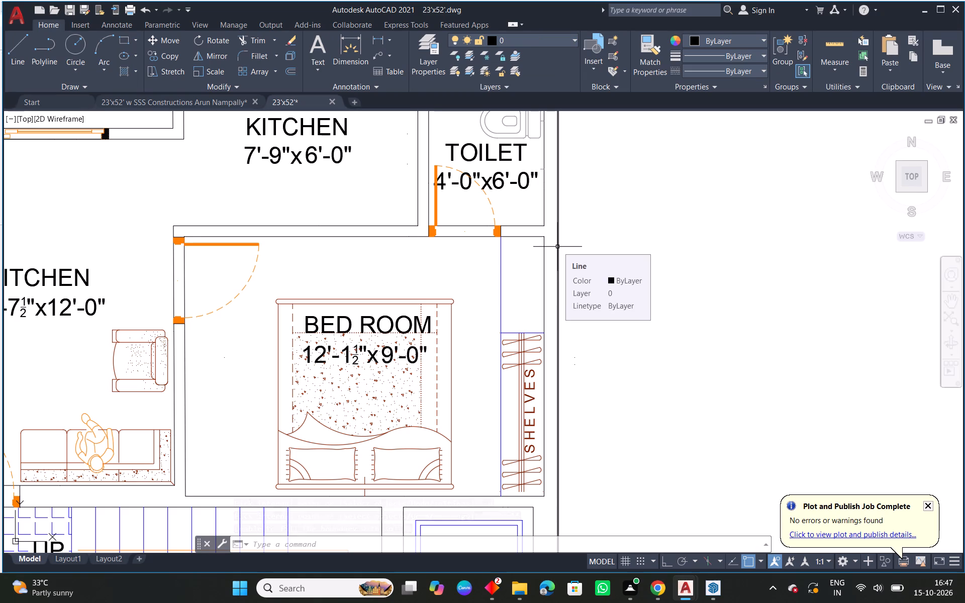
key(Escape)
Erase the lift's inner wall line beside the outer wall.
scroll(569, 253, down, 2)
middle_drag(611, 311, 650, 221)
scroll(610, 291, up, 2)
click(585, 319)
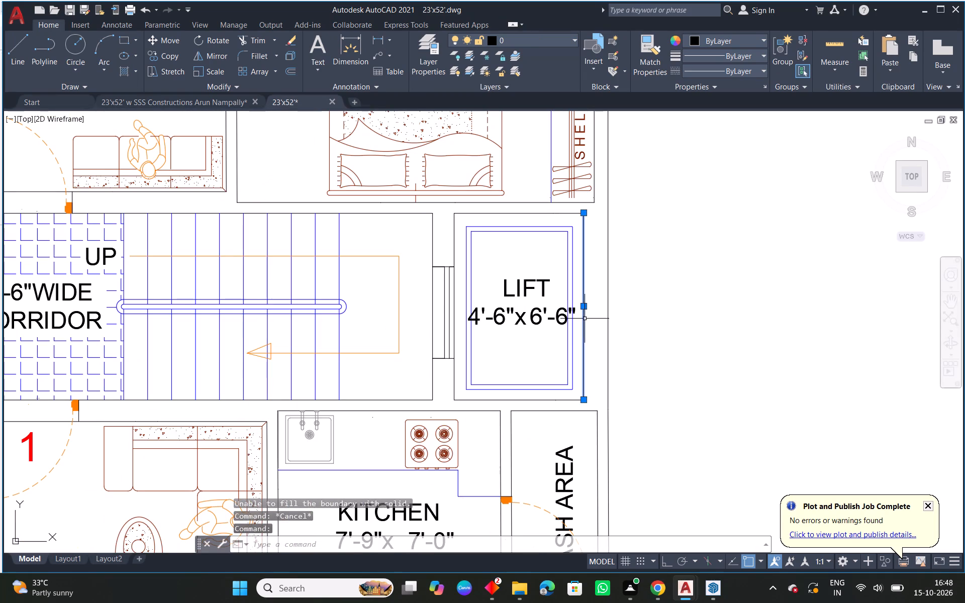
key(Delete)
scroll(596, 314, up, 1)
key(Escape)
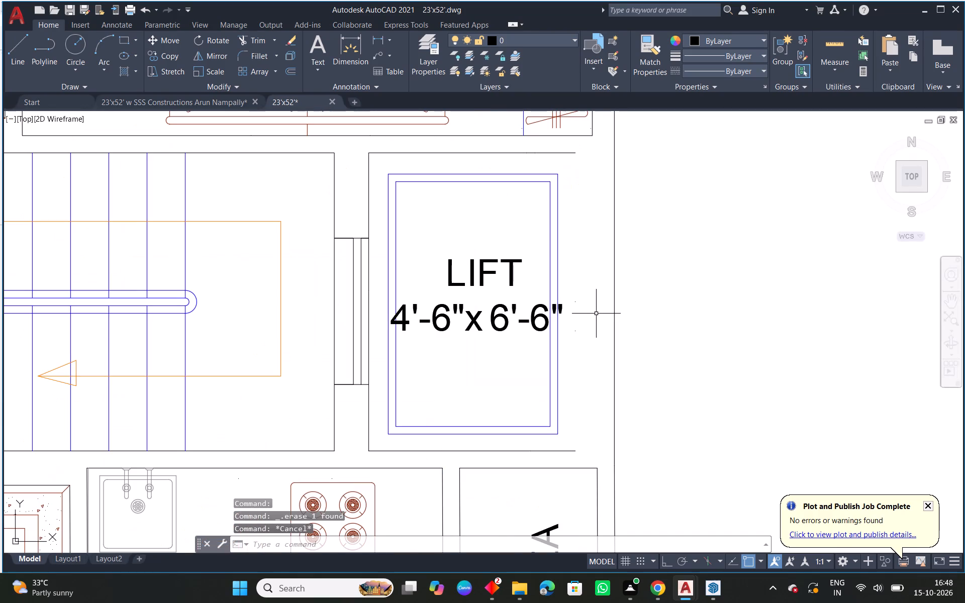
Offset the lift's door-side wall line 4'6" toward the outer wall to redraw the missing lift side.
text(O 4'')
key(BackSpace)
text(6")
key(Return)
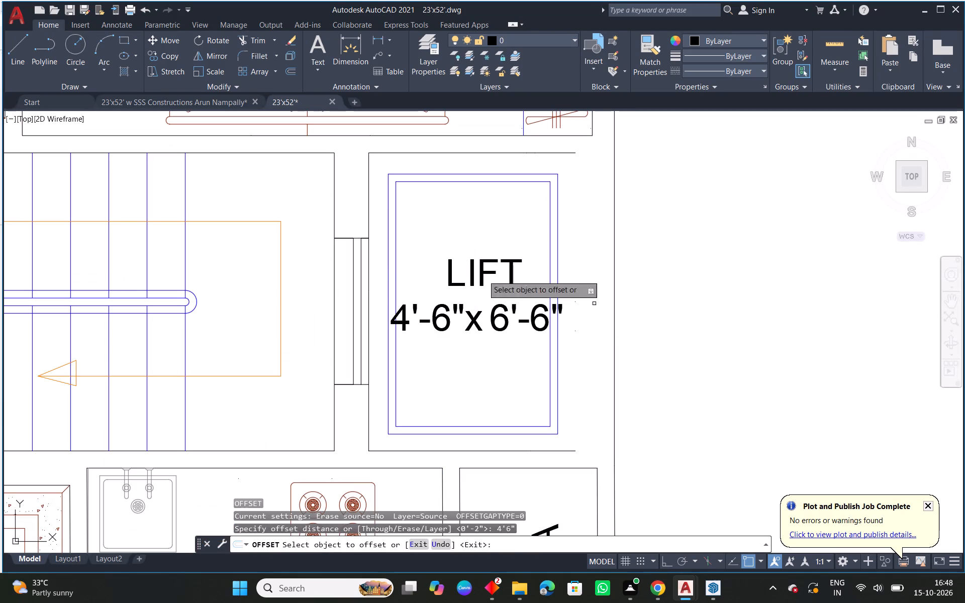
drag(367, 215, 380, 215)
click(600, 221)
key(Escape)
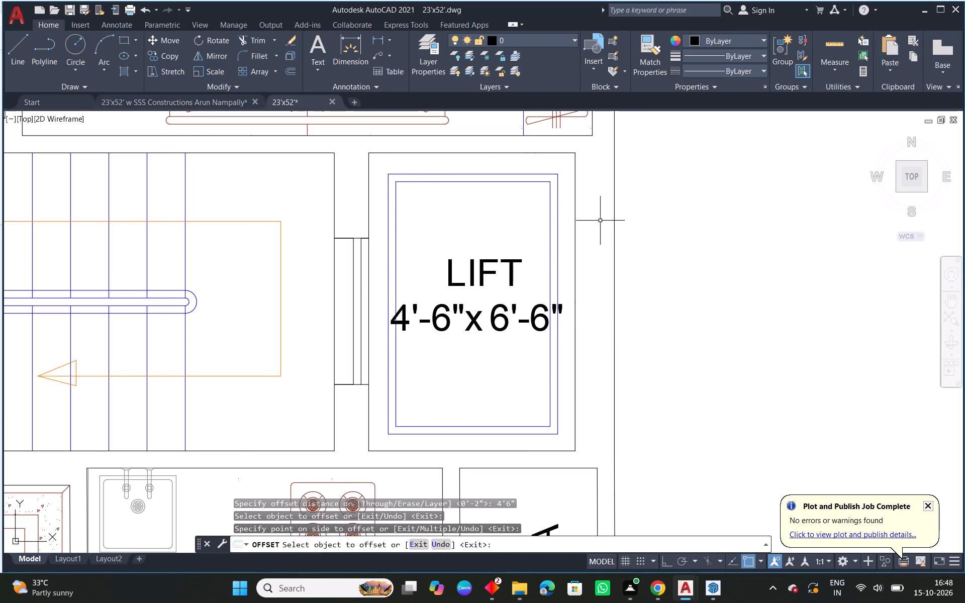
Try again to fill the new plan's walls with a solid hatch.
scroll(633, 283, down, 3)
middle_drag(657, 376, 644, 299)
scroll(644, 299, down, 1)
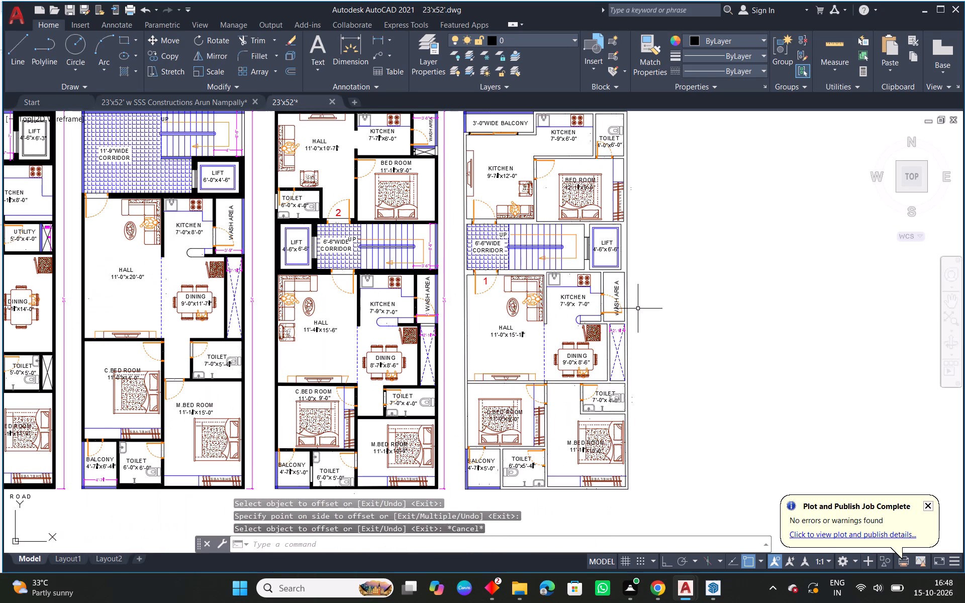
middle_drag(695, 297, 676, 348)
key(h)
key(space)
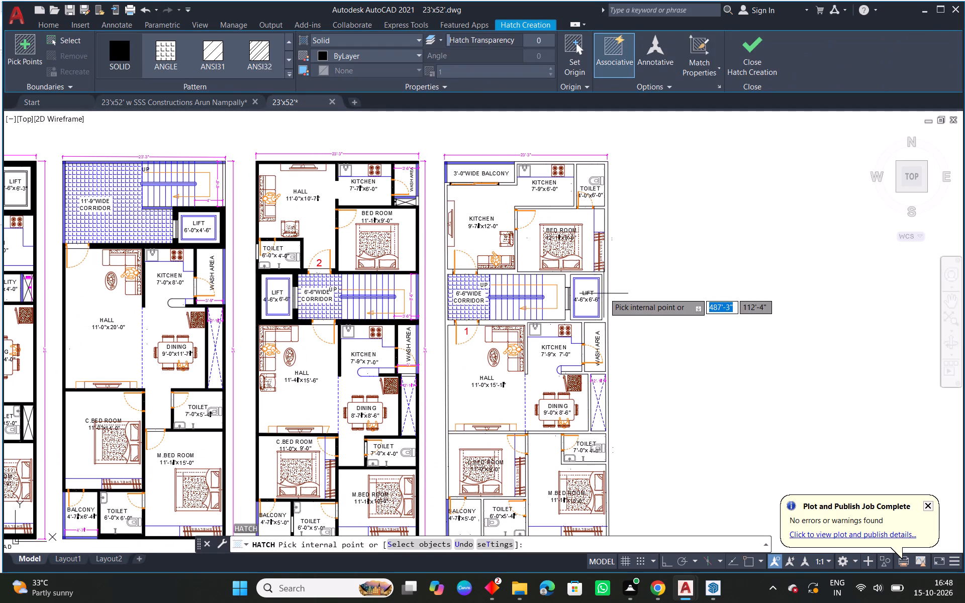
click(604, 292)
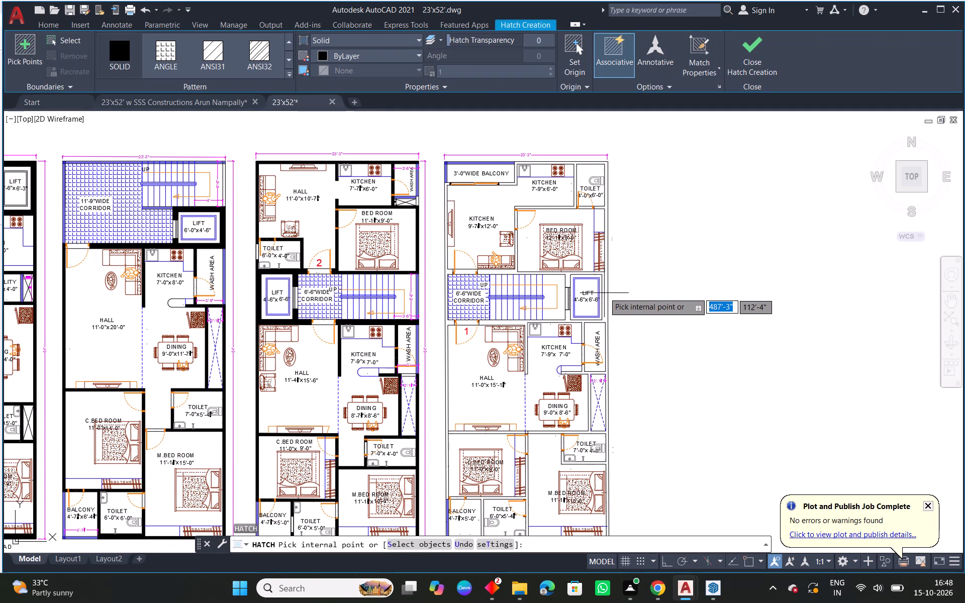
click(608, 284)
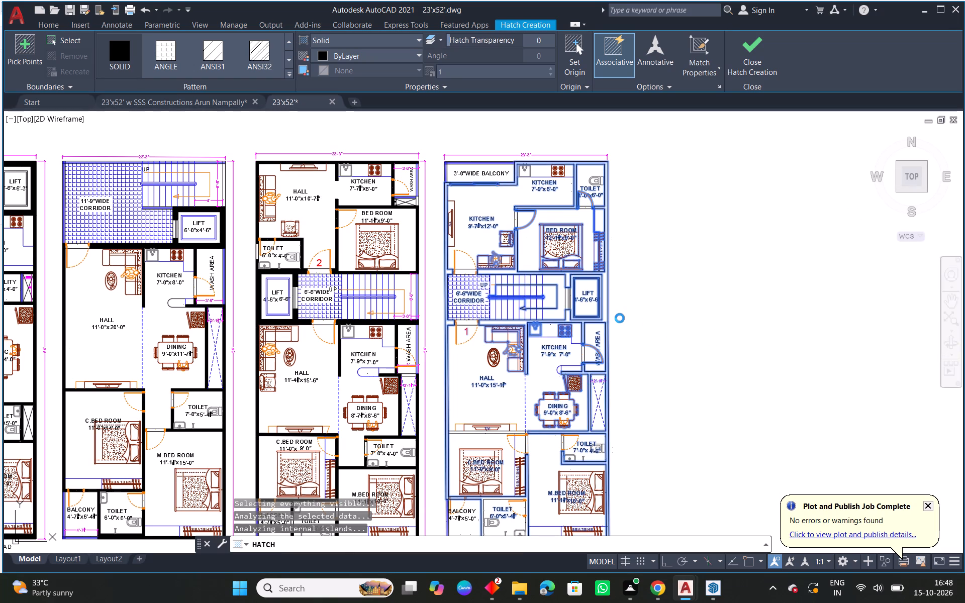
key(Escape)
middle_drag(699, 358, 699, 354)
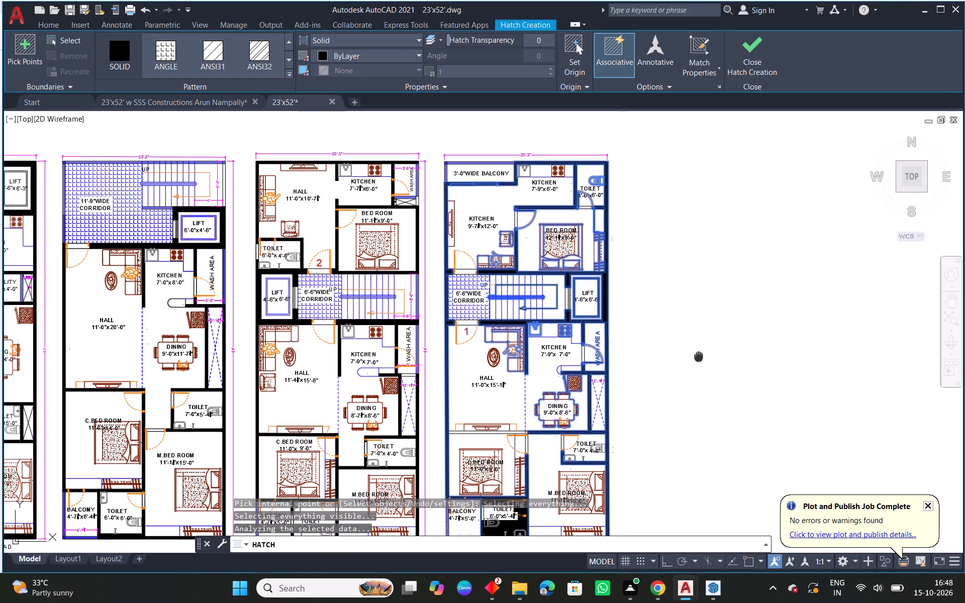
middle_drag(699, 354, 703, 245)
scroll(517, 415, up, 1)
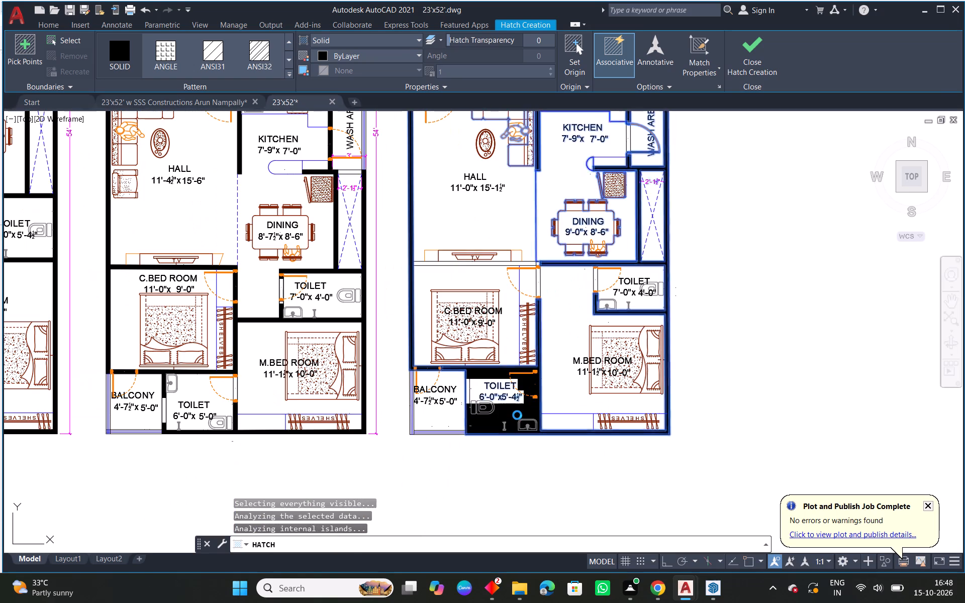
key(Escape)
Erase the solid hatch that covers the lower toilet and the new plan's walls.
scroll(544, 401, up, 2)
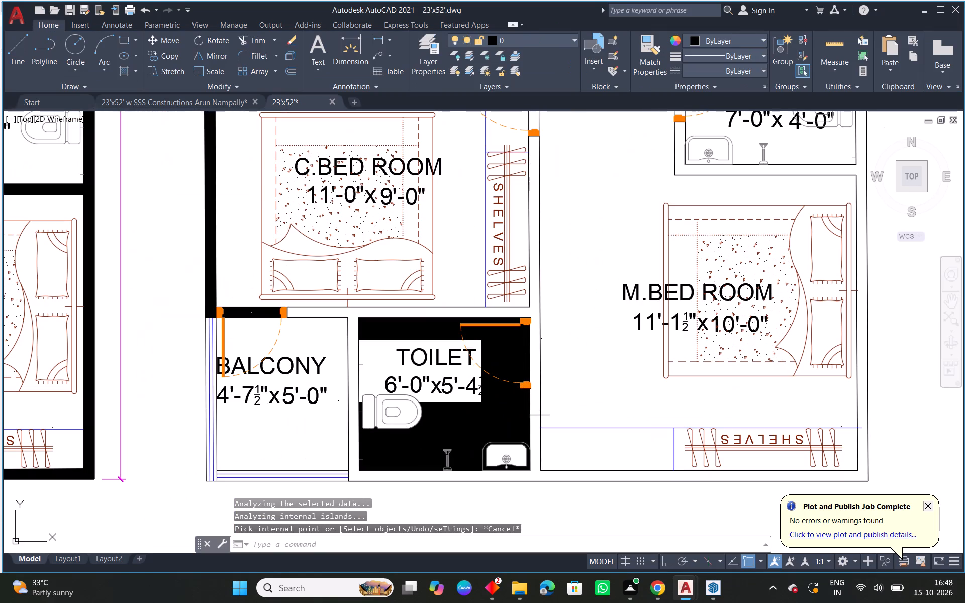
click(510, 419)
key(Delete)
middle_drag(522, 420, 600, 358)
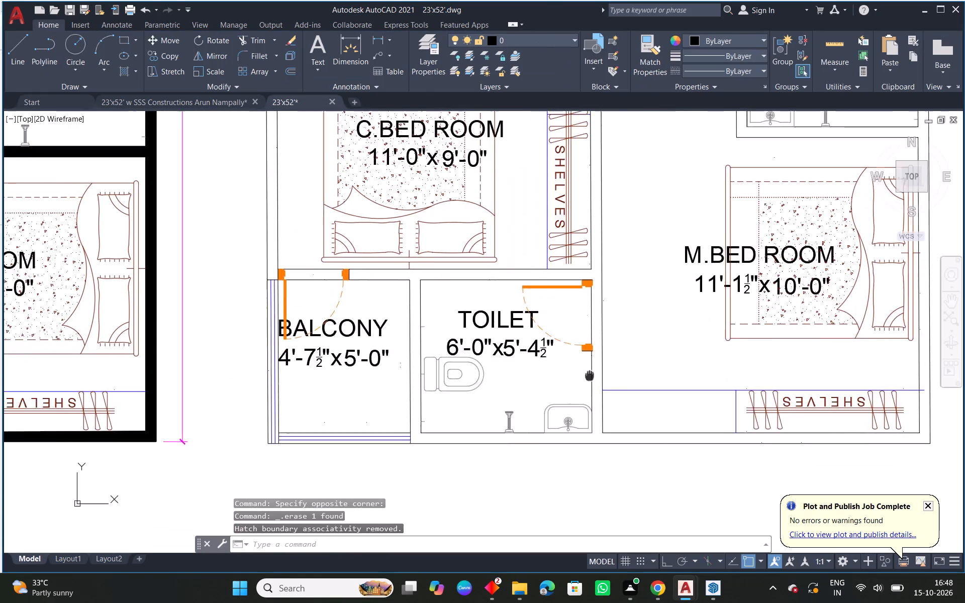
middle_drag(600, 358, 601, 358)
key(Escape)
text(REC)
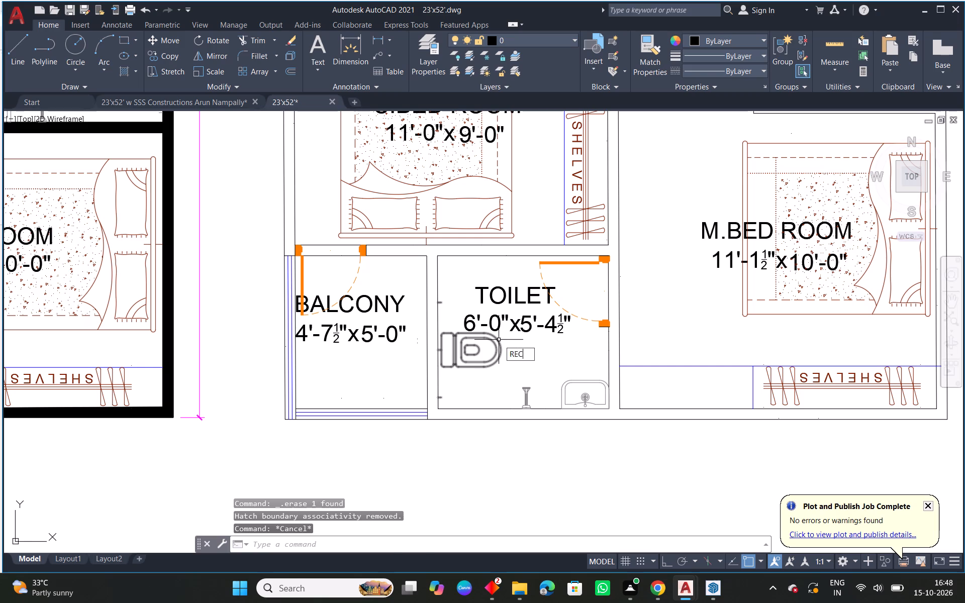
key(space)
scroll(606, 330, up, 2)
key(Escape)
Move the lower toilet's door from its jamb corner onto the toilet's inner wall line so it sits within the wall.
click(598, 309)
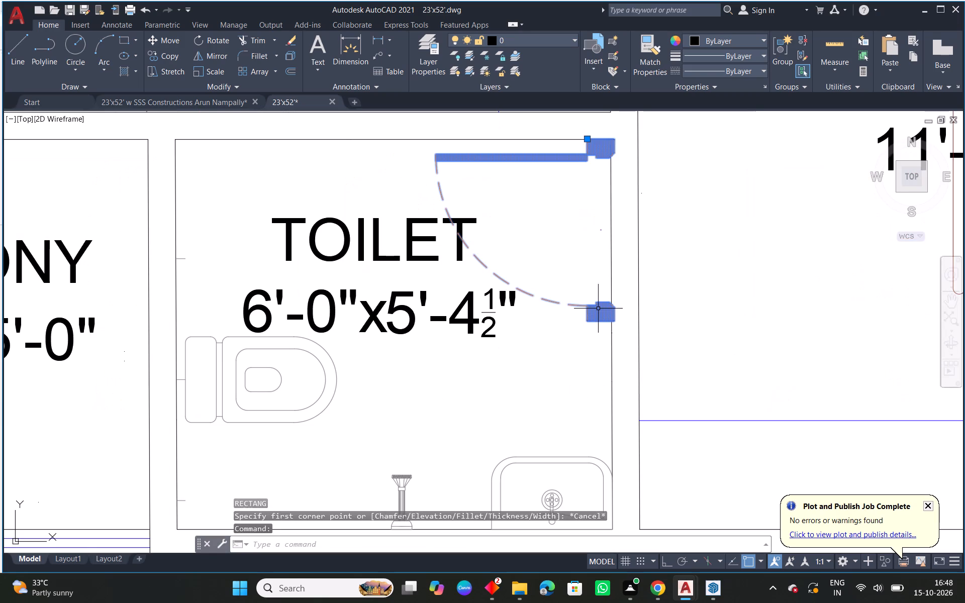
middle_drag(611, 263, 585, 392)
scroll(581, 257, up, 1)
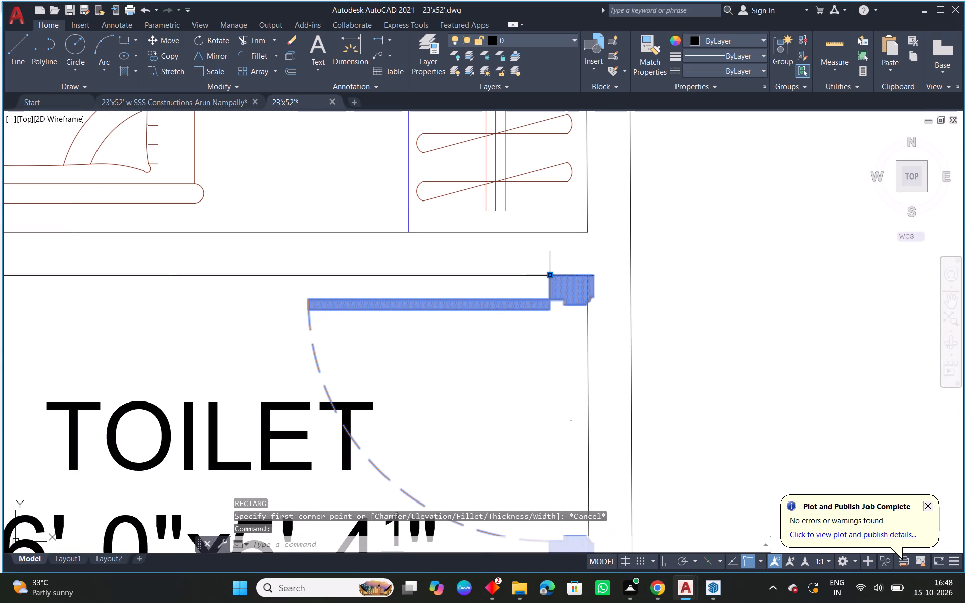
click(549, 275)
click(588, 277)
key(Escape)
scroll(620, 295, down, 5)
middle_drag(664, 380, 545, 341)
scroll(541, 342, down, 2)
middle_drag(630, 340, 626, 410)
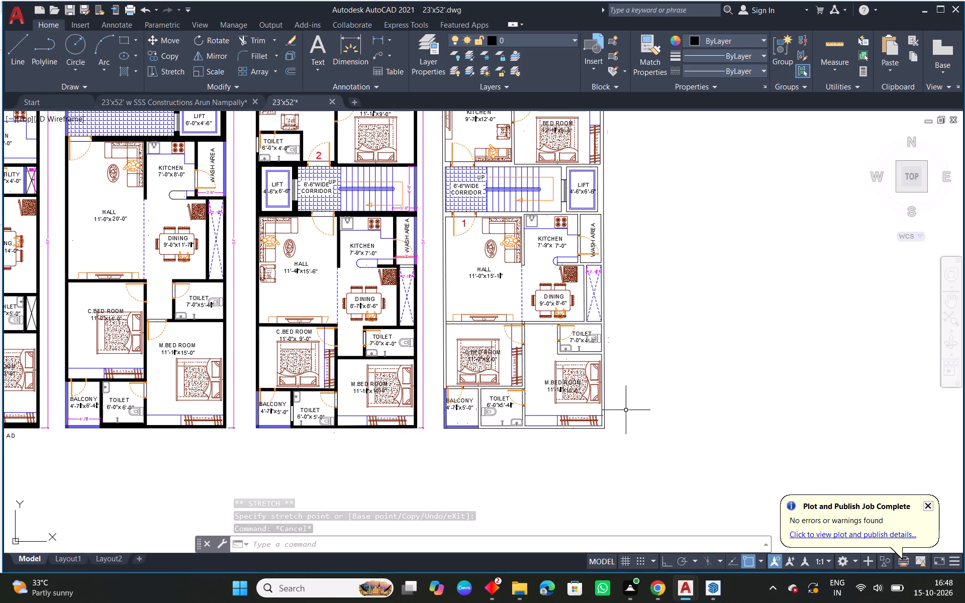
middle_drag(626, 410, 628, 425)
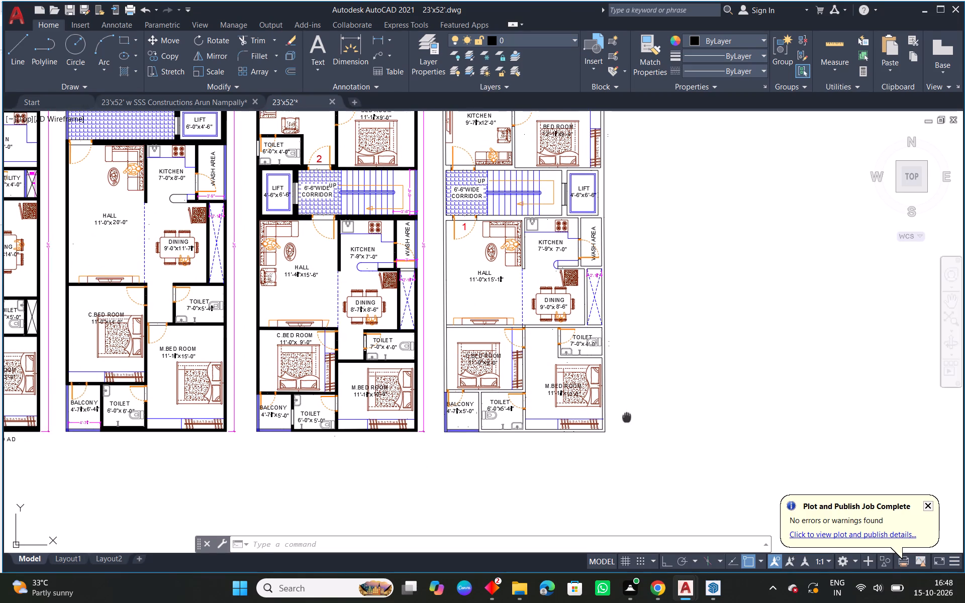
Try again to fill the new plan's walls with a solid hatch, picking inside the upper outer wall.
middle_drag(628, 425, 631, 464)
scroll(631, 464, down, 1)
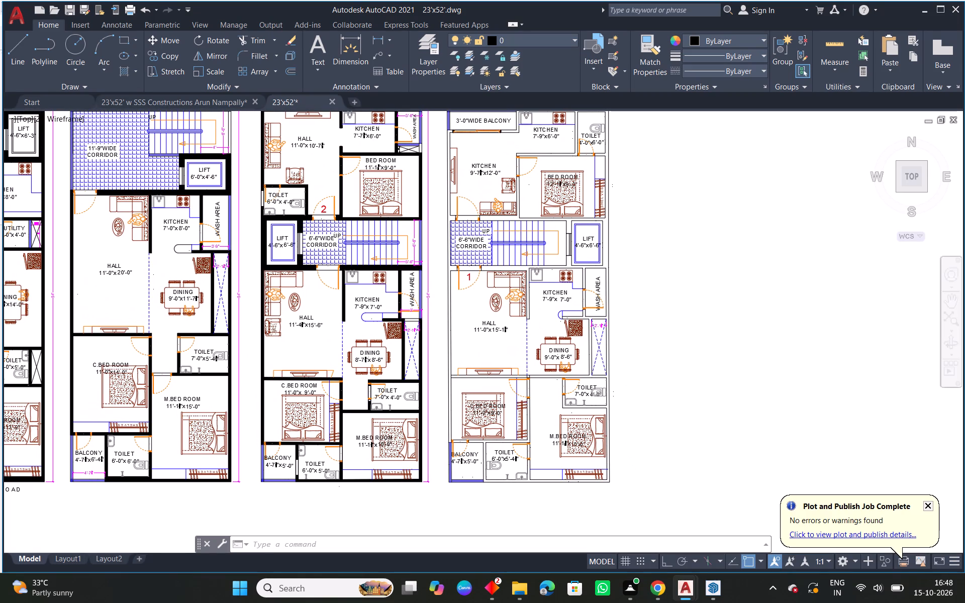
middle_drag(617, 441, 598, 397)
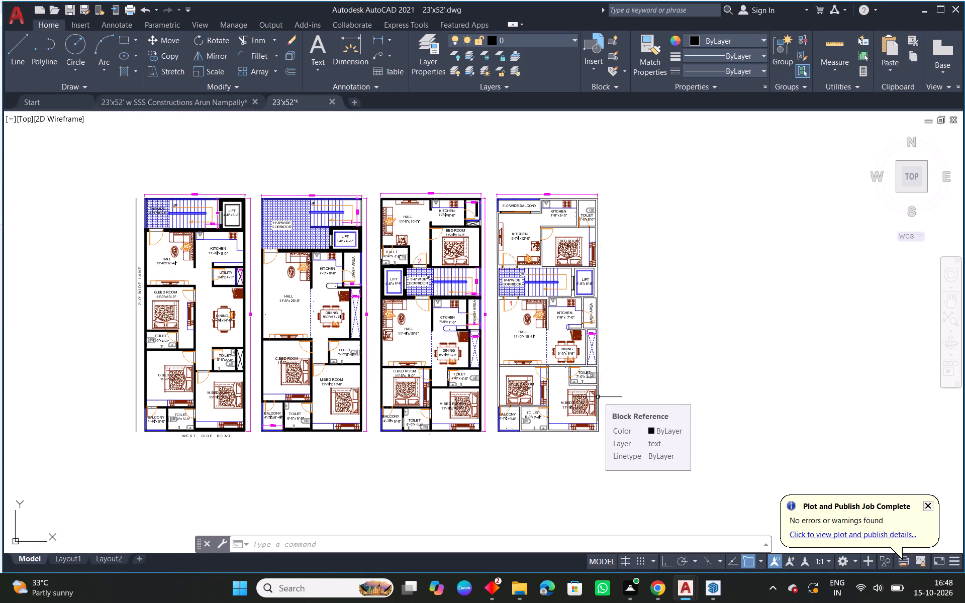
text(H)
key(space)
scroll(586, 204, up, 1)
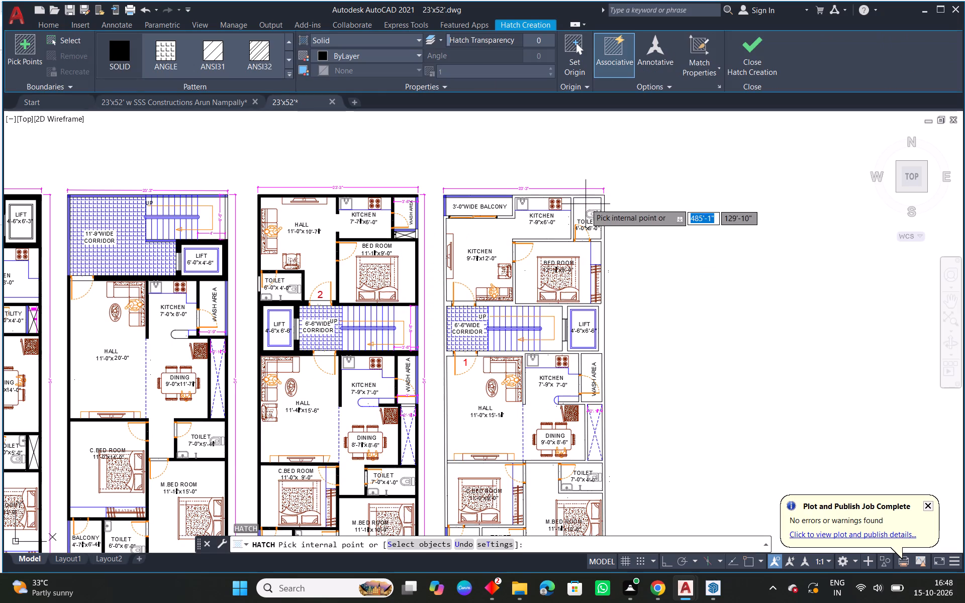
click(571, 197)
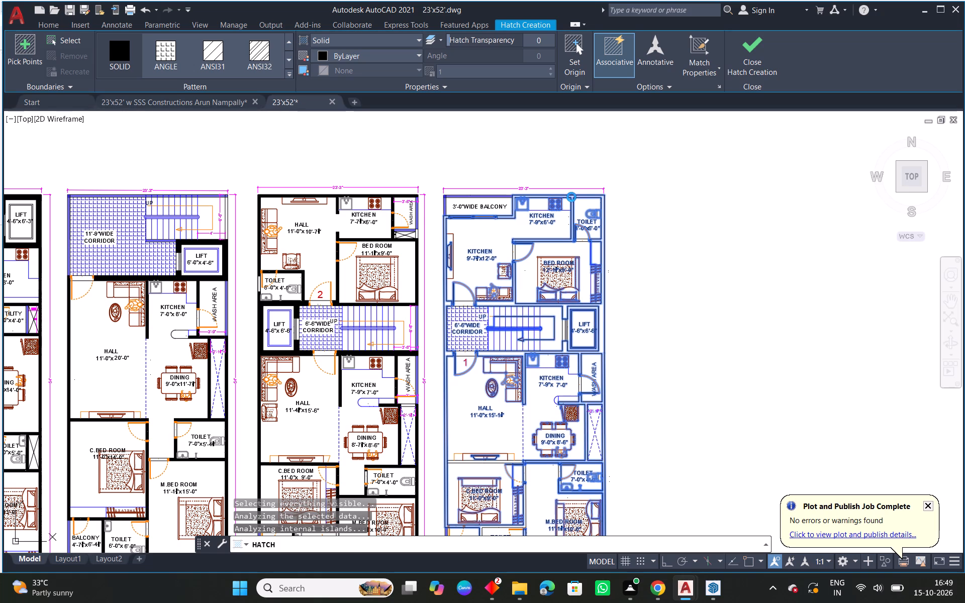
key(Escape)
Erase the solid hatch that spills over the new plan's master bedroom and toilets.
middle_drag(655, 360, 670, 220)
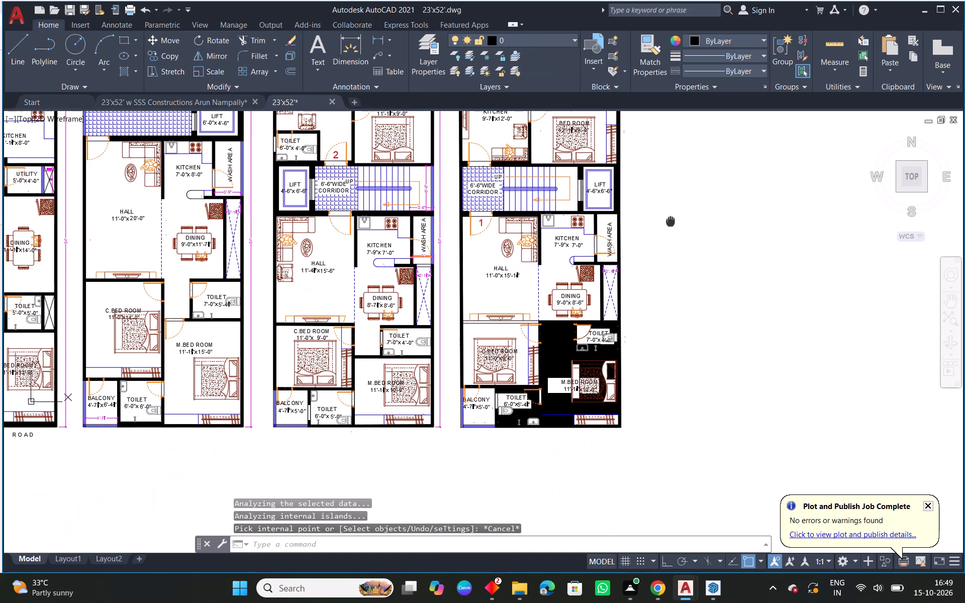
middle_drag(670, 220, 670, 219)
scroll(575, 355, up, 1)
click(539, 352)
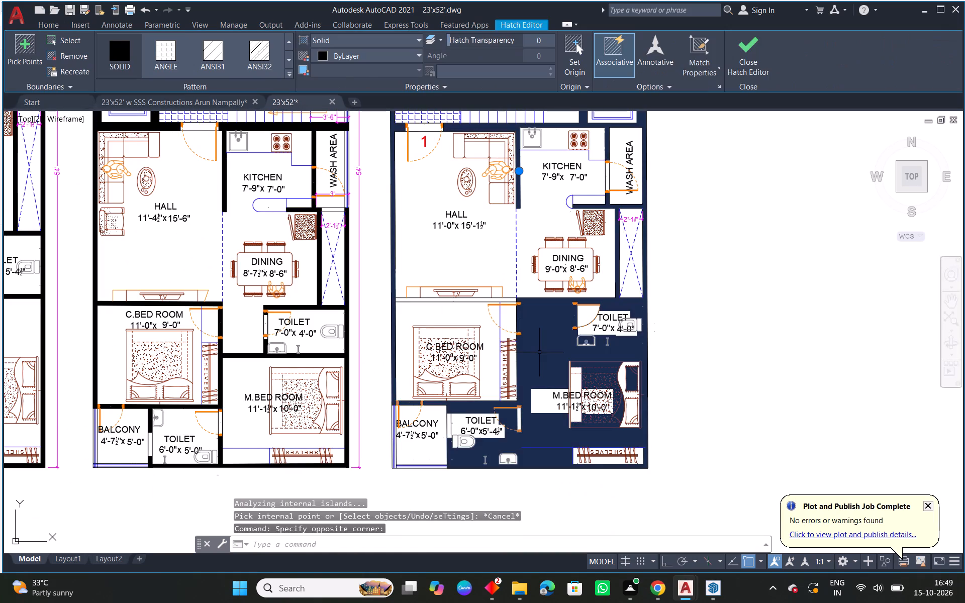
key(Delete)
Examine the wall lines around the children's bedroom door and the 7'-0" x 4'-0" toilet for gaps in the hatch boundary.
scroll(539, 303, up, 3)
scroll(492, 306, up, 2)
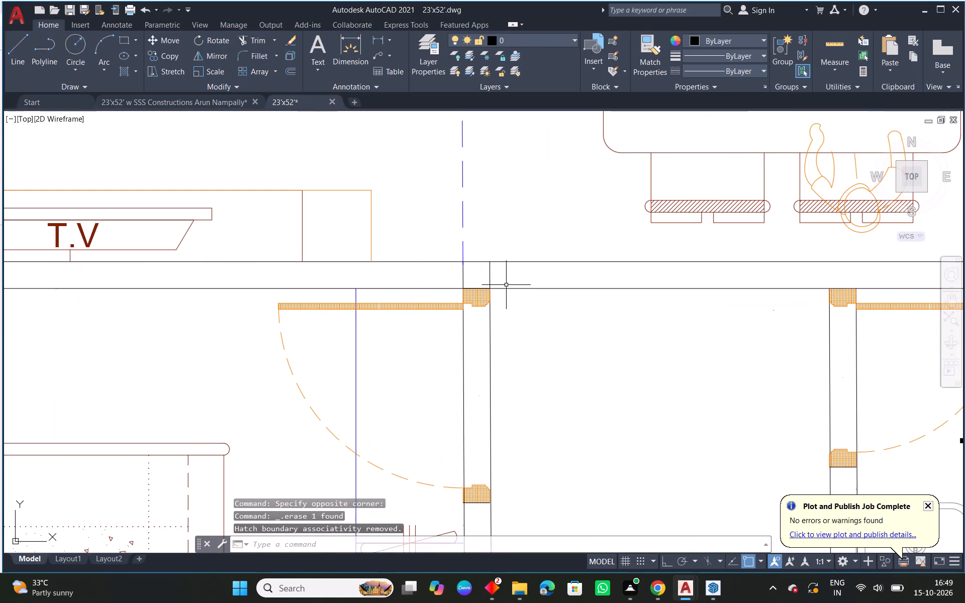
scroll(534, 302, down, 1)
middle_drag(801, 353, 324, 275)
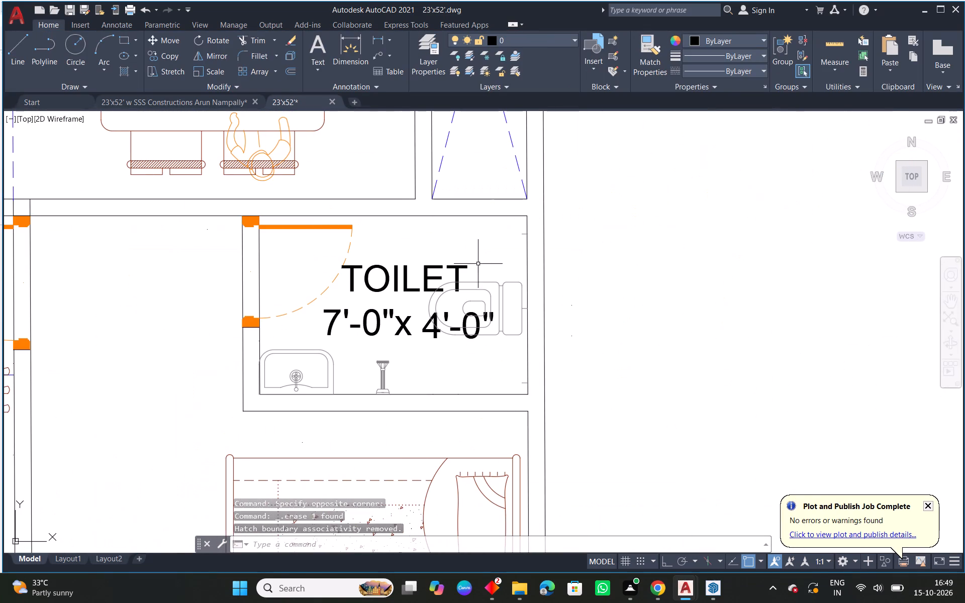
middle_drag(504, 339, 601, 245)
scroll(601, 245, down, 2)
scroll(588, 330, down, 2)
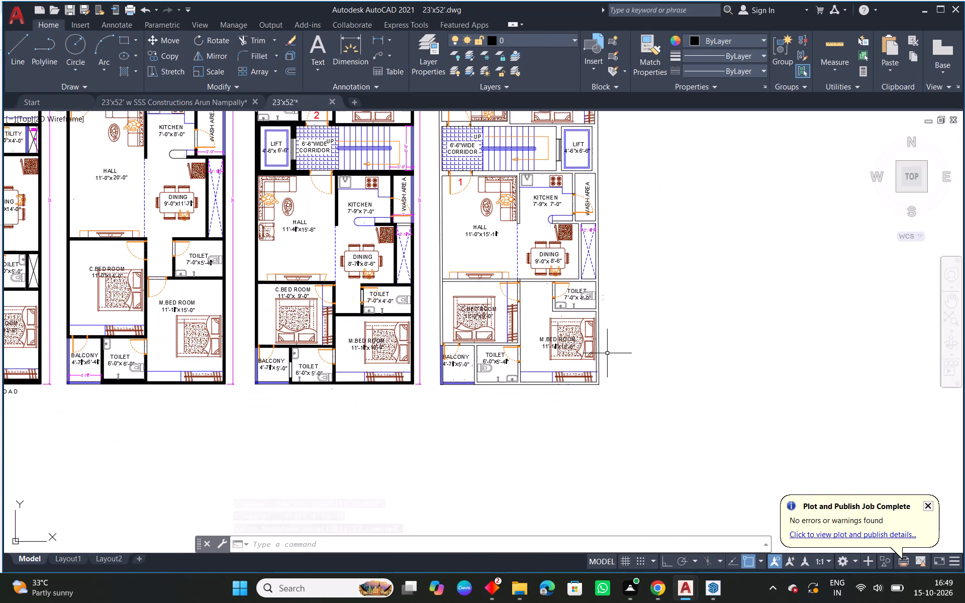
Select all four floor plans and save the drawing.
scroll(608, 359, down, 2)
click(681, 395)
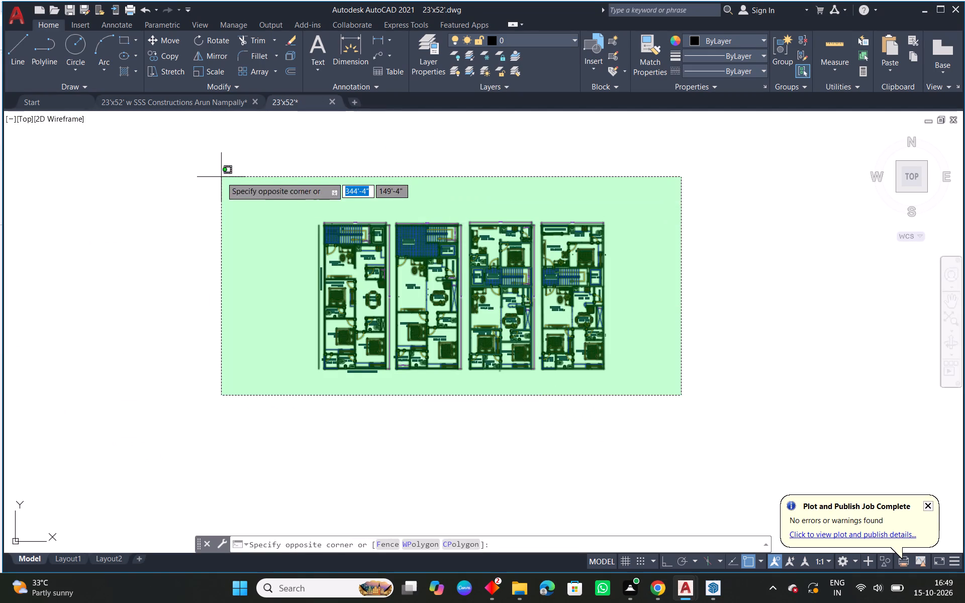
click(221, 177)
key(ctrl+s)
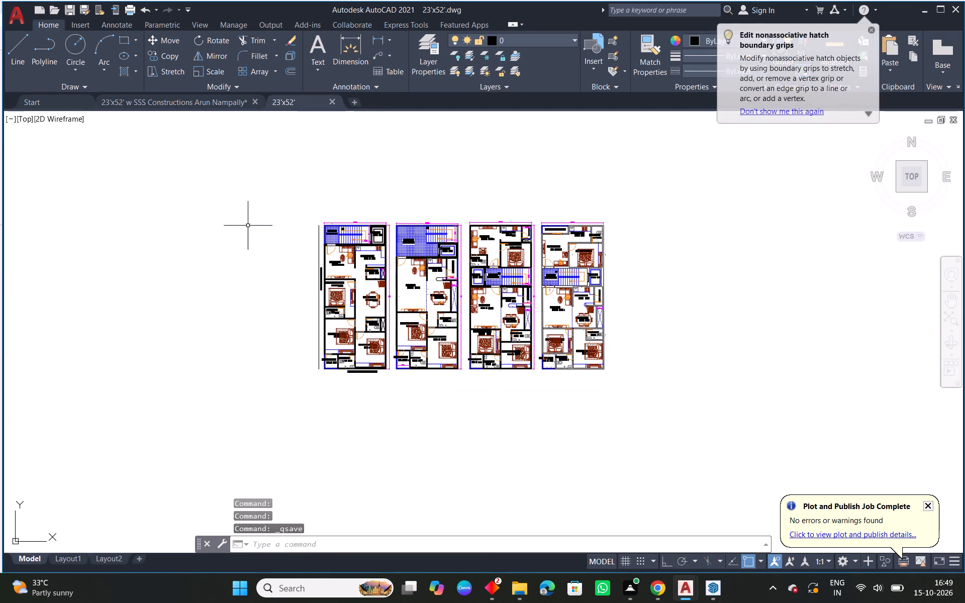